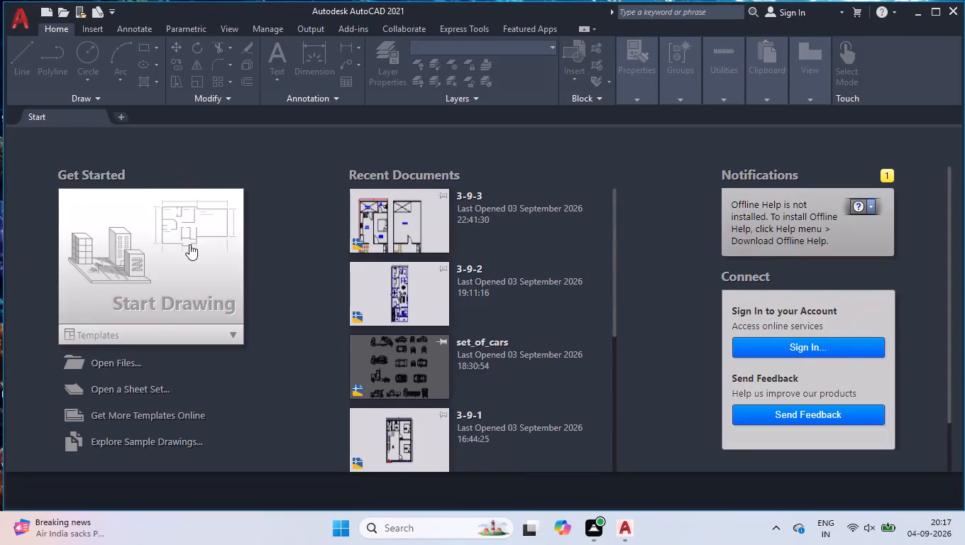
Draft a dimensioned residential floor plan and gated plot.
Start a new blank drawing from the start page.
{"action": "left_click", "coordinate": [189, 244]}
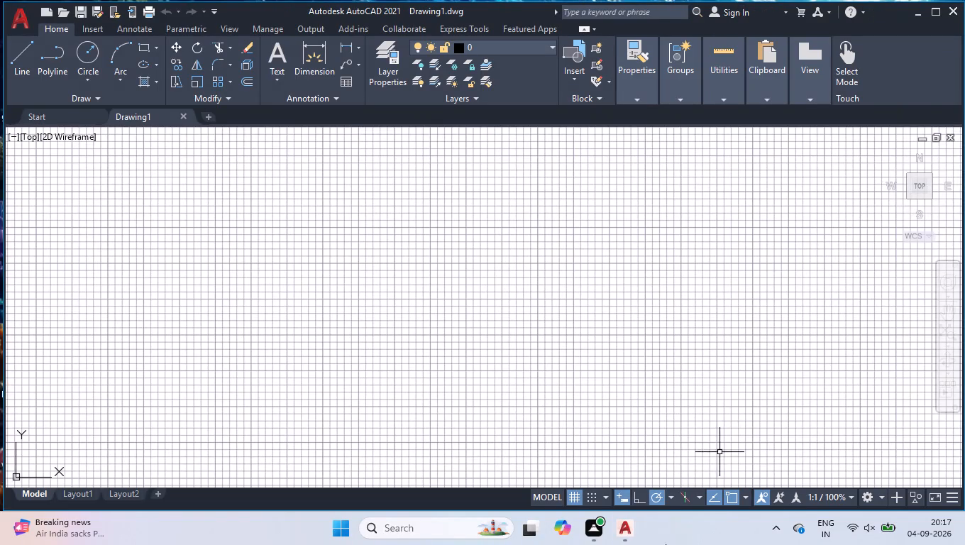
Set up the drawing aids for the new drawing with the grid display off and Ortho mode on.
{"action": "left_click", "coordinate": [568, 497]}
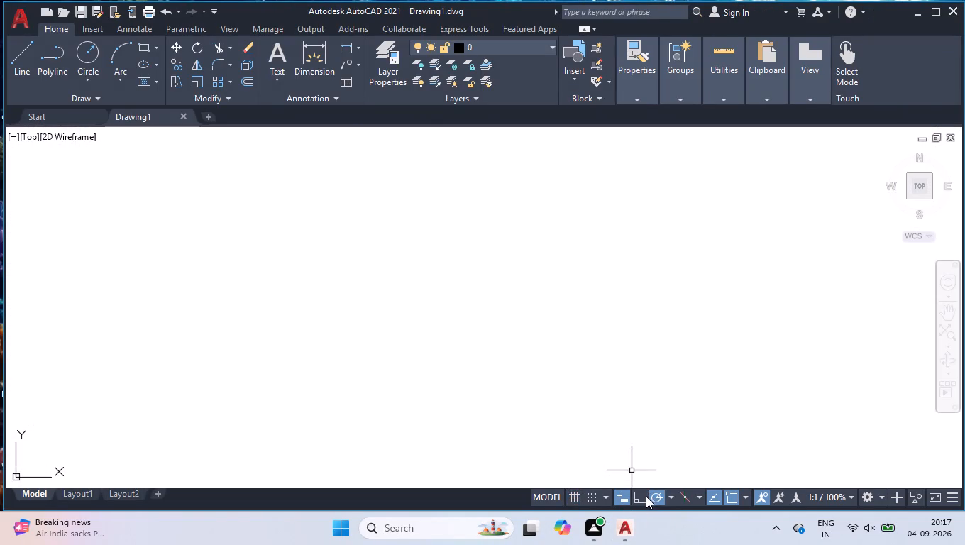
{"action": "left_click", "coordinate": [641, 498]}
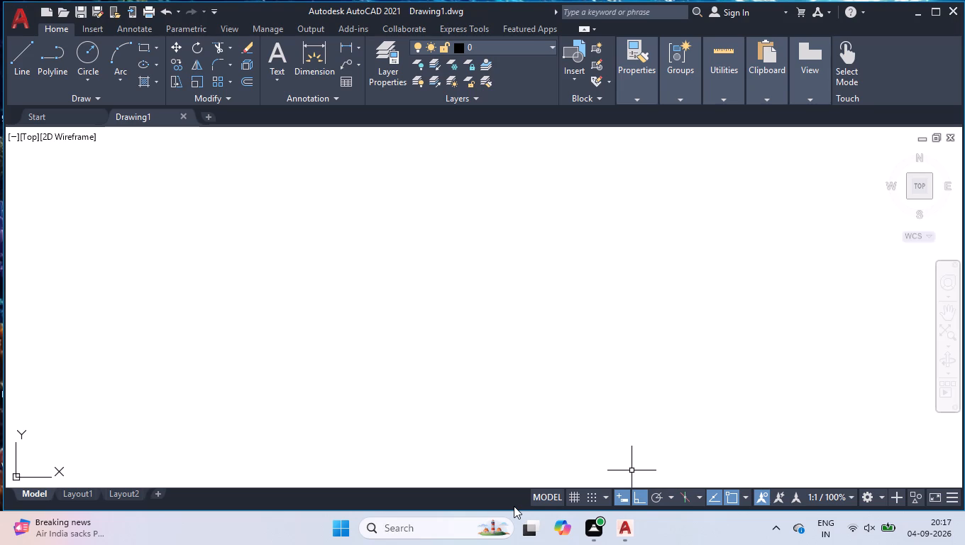
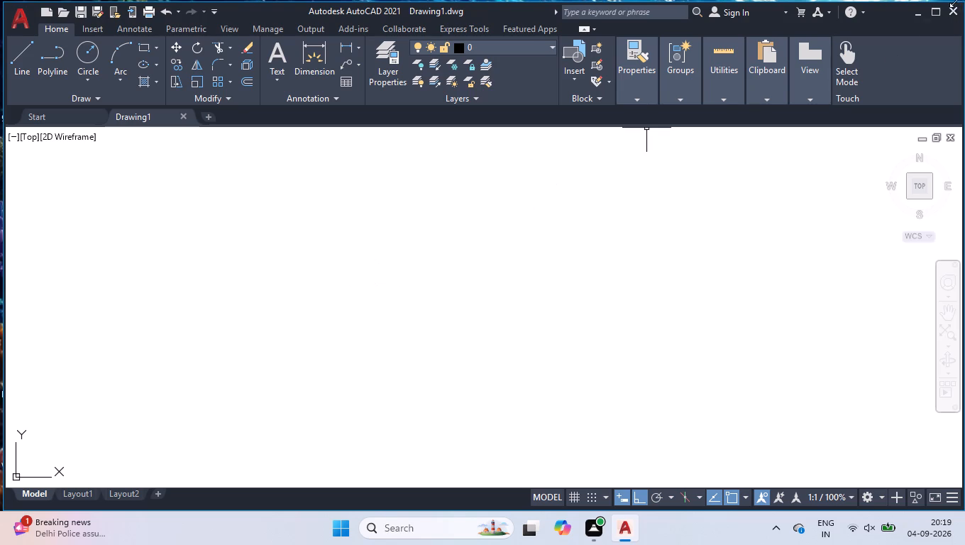
Maximize the application window so that it fills the screen for drafting.
{"action": "left_click", "coordinate": [932, 11]}
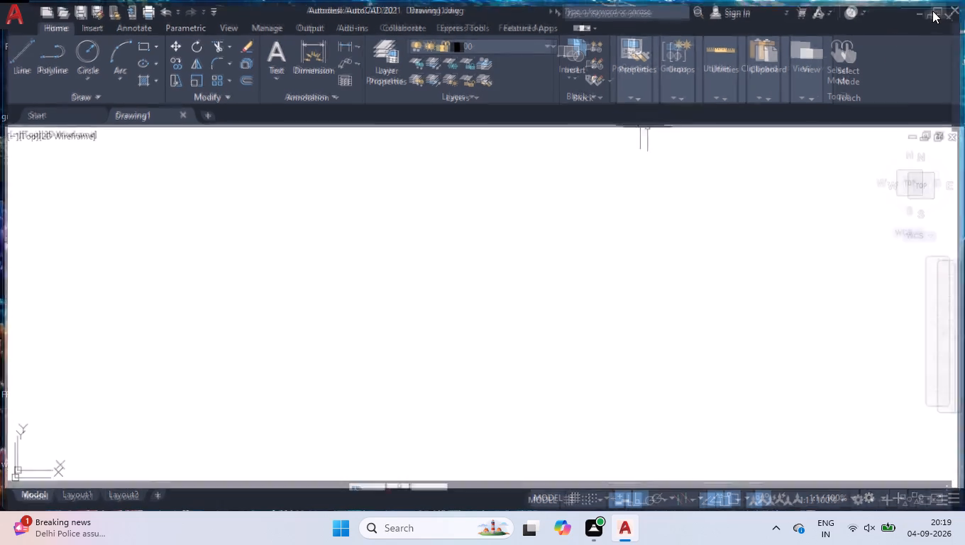
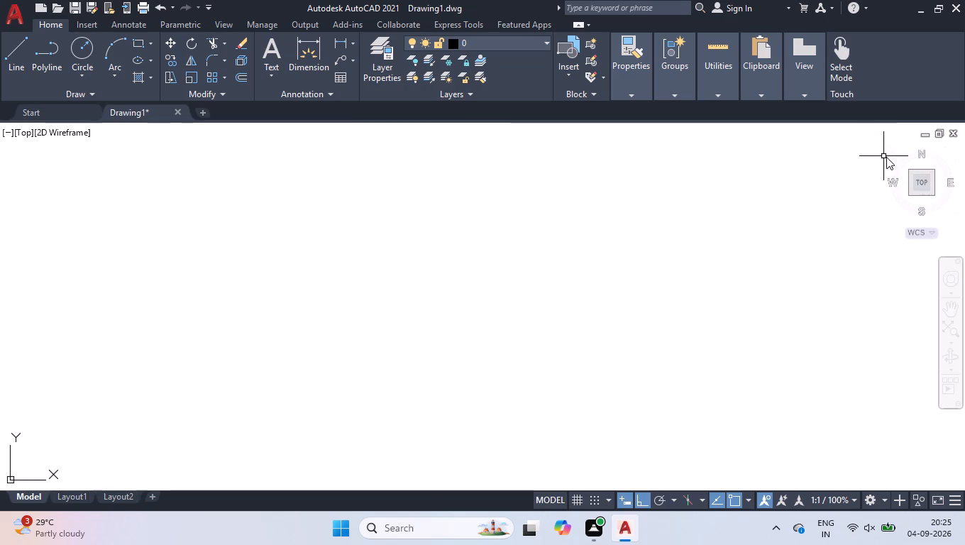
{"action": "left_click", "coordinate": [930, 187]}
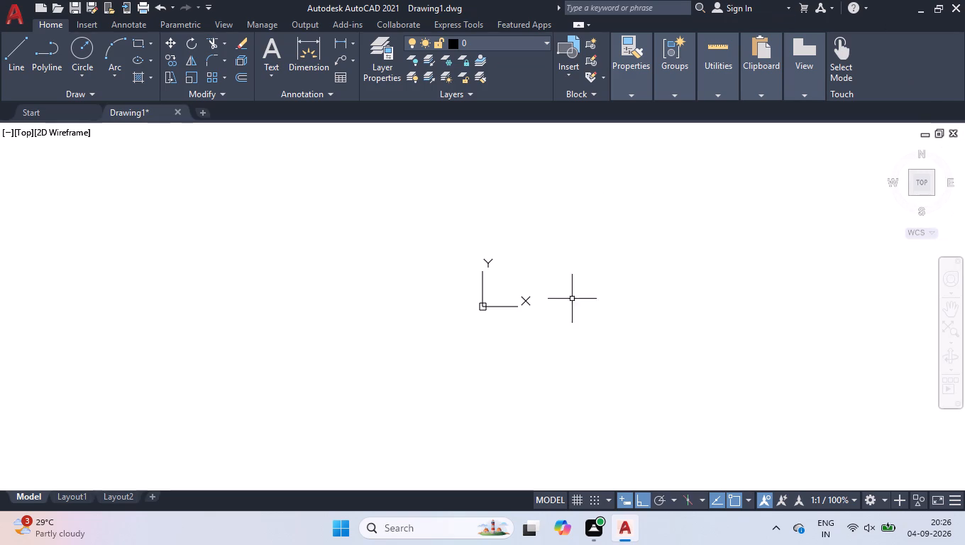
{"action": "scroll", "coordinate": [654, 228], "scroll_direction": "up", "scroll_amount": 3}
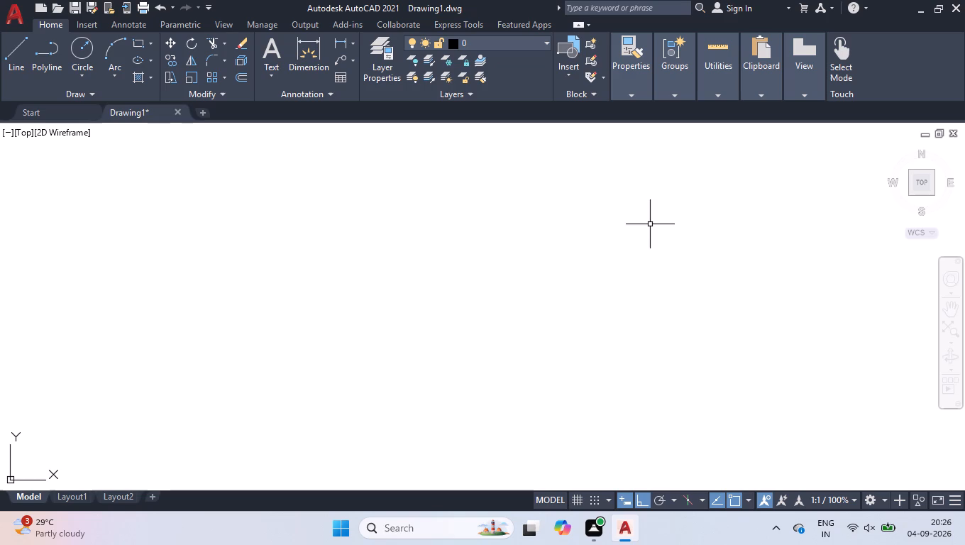
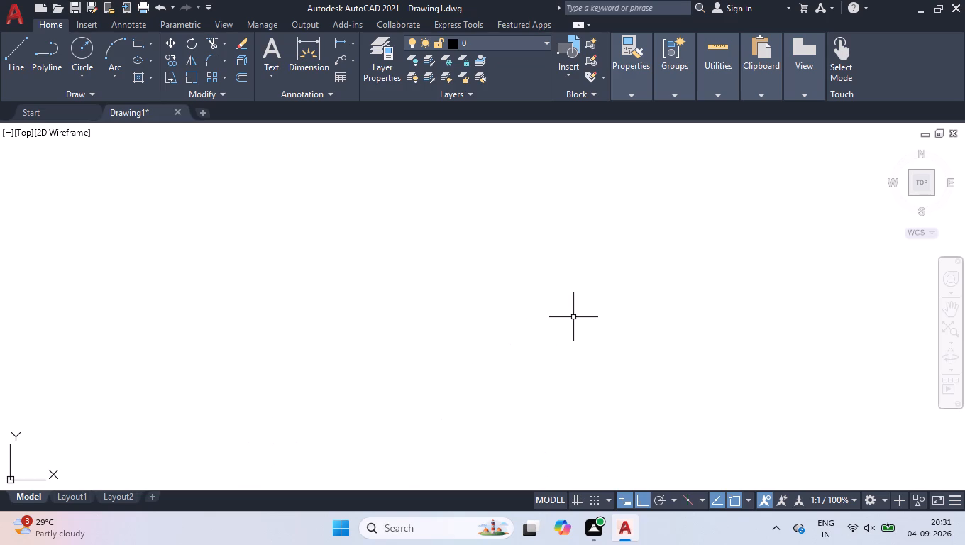
Set the drawing units to Engineering length with 0'-0.0" precision and Inches as the insertion scale.
{"action": "type", "text": "un"}
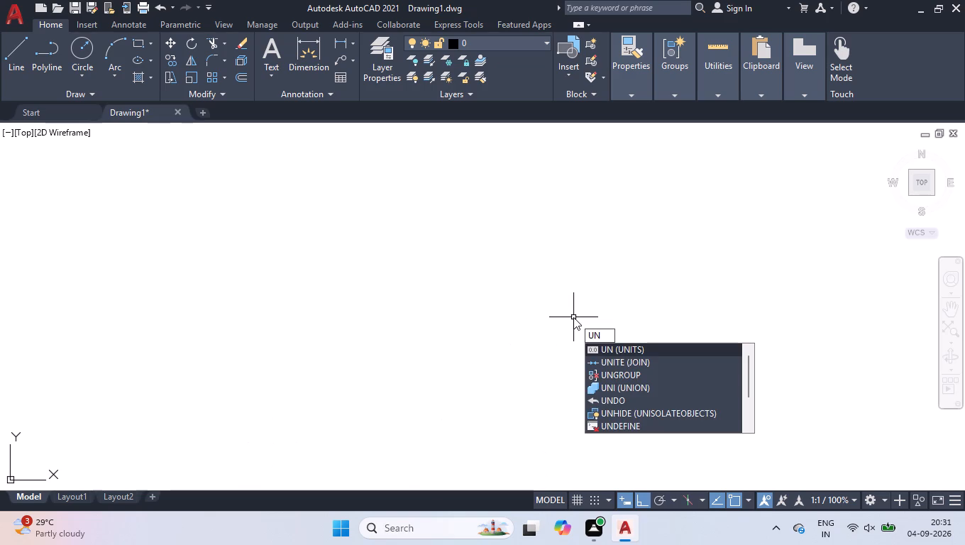
{"action": "key", "text": "Return"}
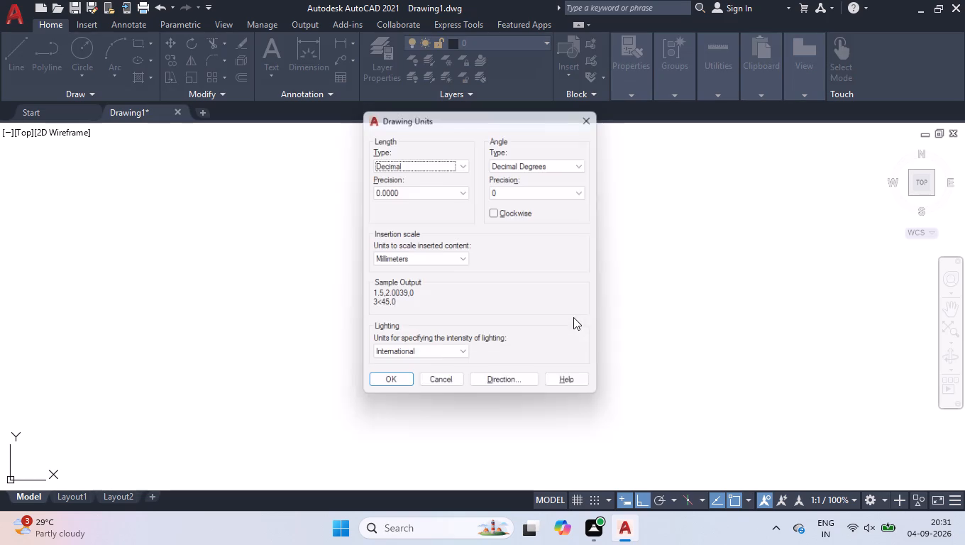
{"action": "left_click", "coordinate": [426, 160]}
{"action": "left_click", "coordinate": [393, 197]}
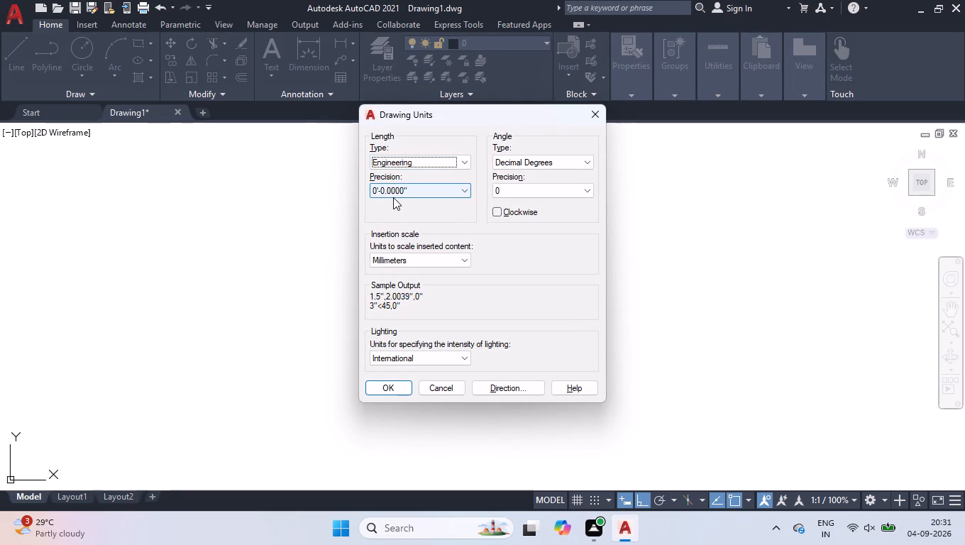
{"action": "left_click", "coordinate": [392, 195]}
{"action": "left_click", "coordinate": [390, 214]}
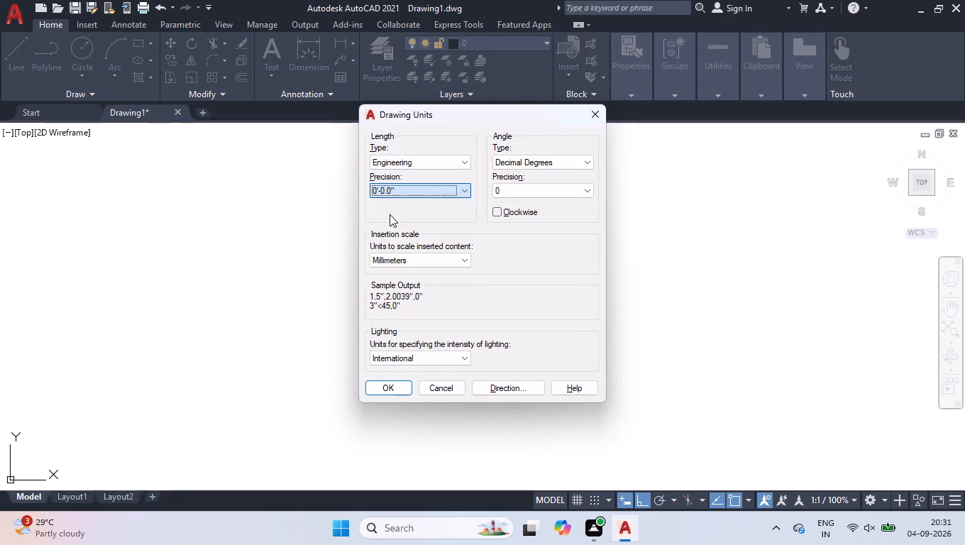
{"action": "left_click", "coordinate": [390, 265]}
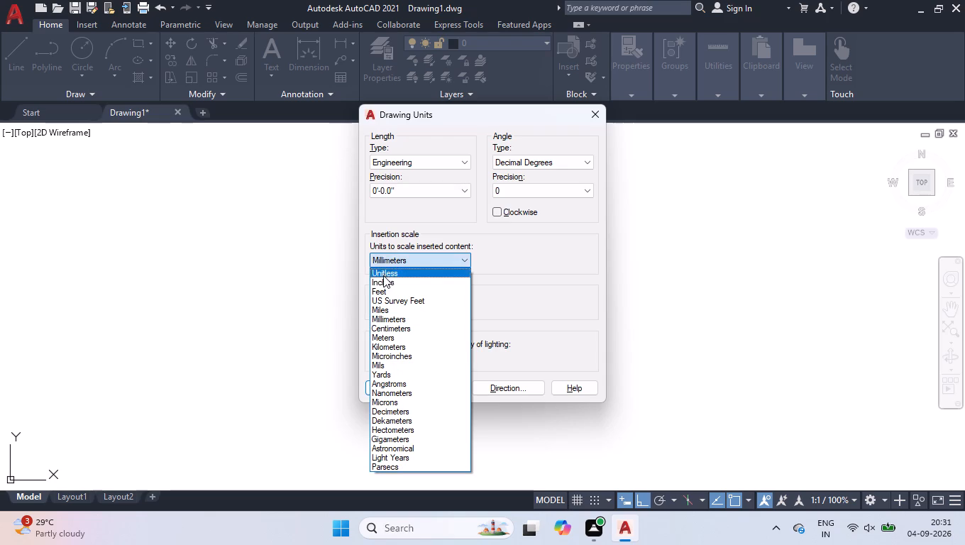
{"action": "left_click", "coordinate": [381, 280]}
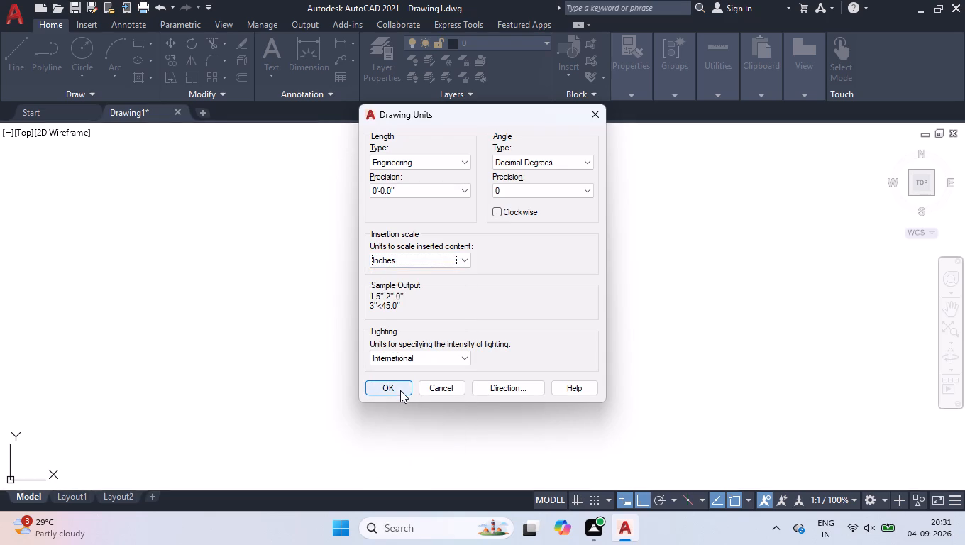
{"action": "left_click", "coordinate": [399, 392]}
Modify the ISO-25 dimension style so extension lines extend 4" beyond the dimension lines.
{"action": "key", "text": "d"}
{"action": "key", "text": "Return"}
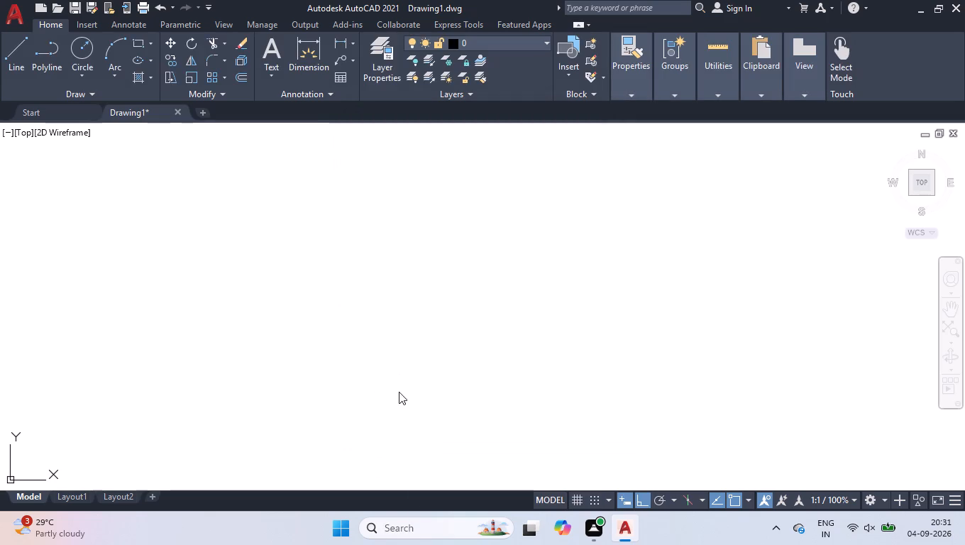
{"action": "left_click", "coordinate": [626, 226]}
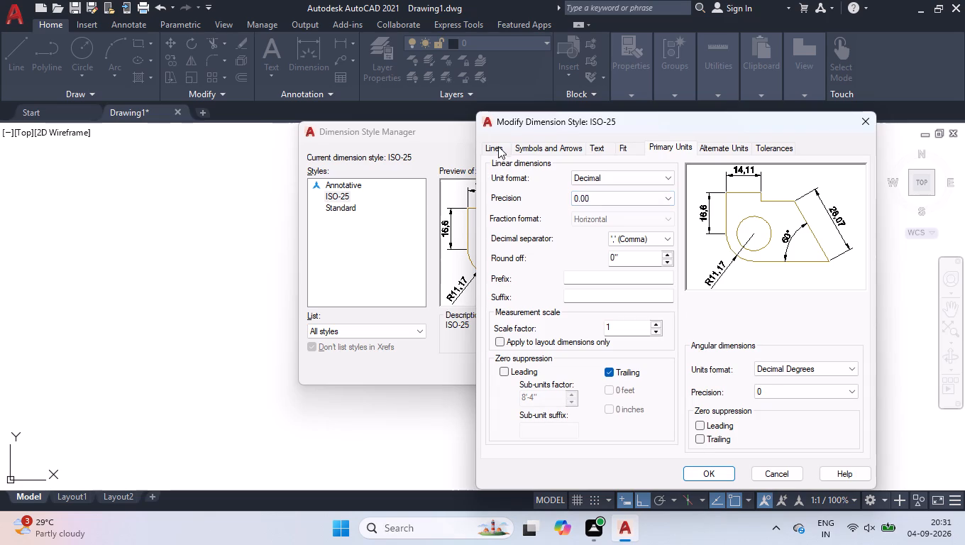
{"action": "left_click", "coordinate": [498, 144]}
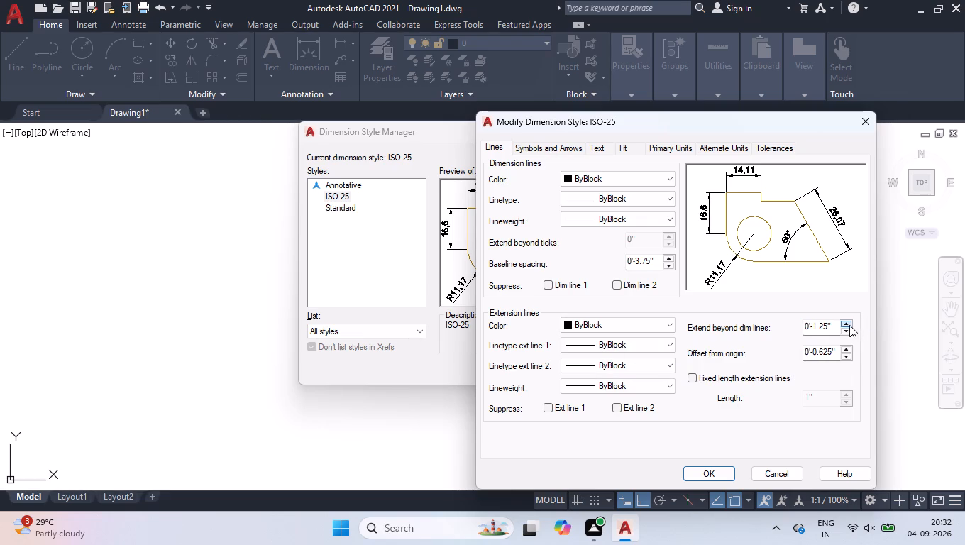
{"action": "left_click_drag", "start_coordinate": [836, 327], "coordinate": [412, 384]}
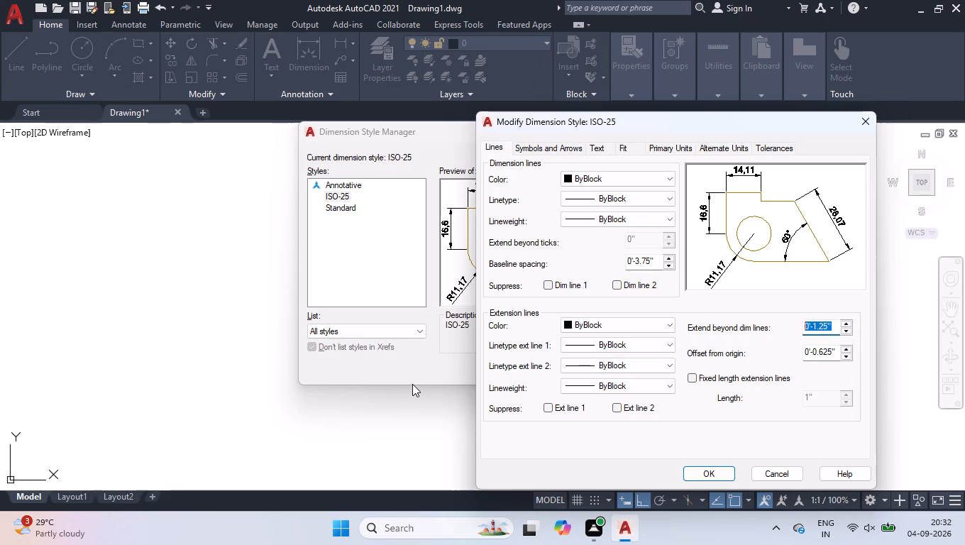
{"action": "key", "text": "4"}
{"action": "key", "text": "Return"}
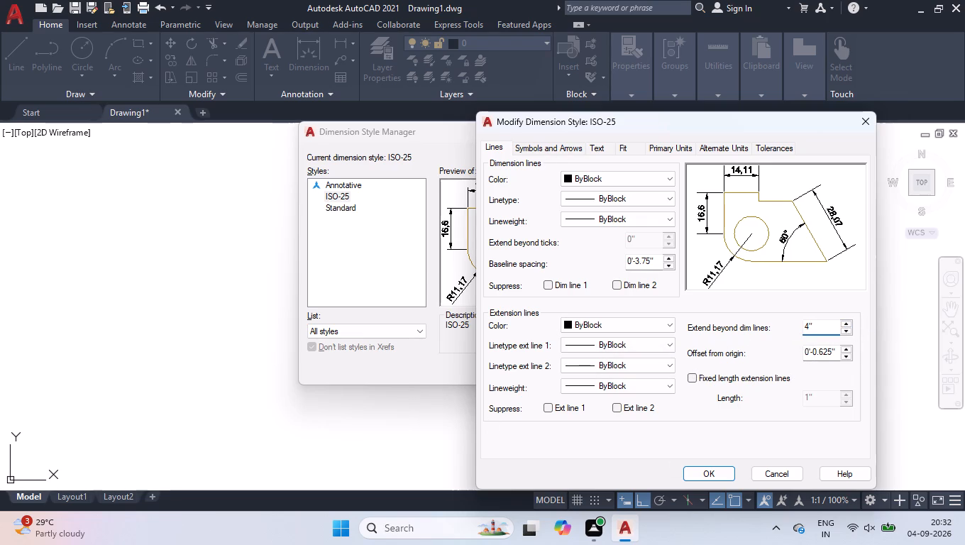
Set the extension lines' offset from origin to 4" and enable fixed-length extension lines with a 4" length.
{"action": "double_click", "coordinate": [822, 356]}
{"action": "key", "text": "BackSpace"}
{"action": "key", "text": "BackSpace"}
{"action": "key", "text": "BackSpace"}
{"action": "key", "text": "BackSpace"}
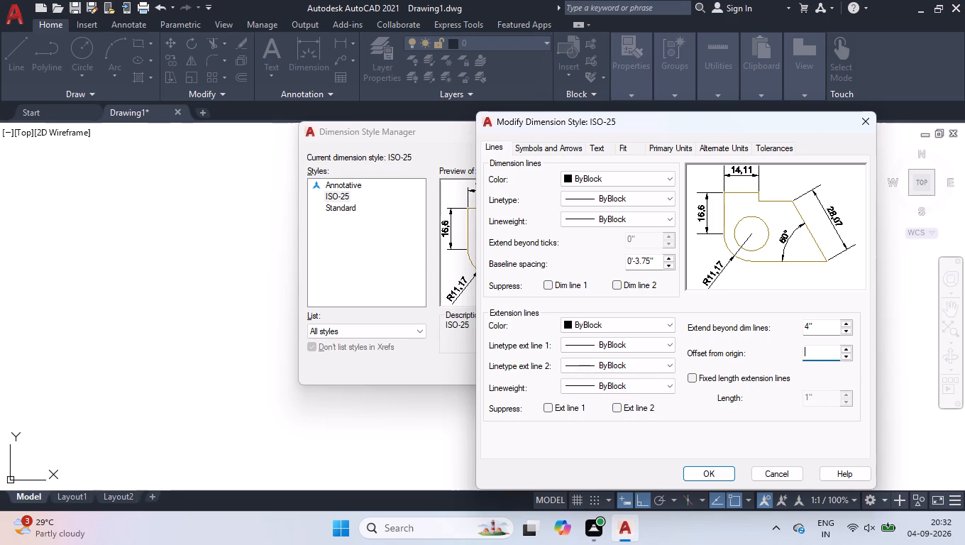
{"action": "key", "text": "4"}
{"action": "key", "text": "Return"}
{"action": "left_click", "coordinate": [695, 376]}
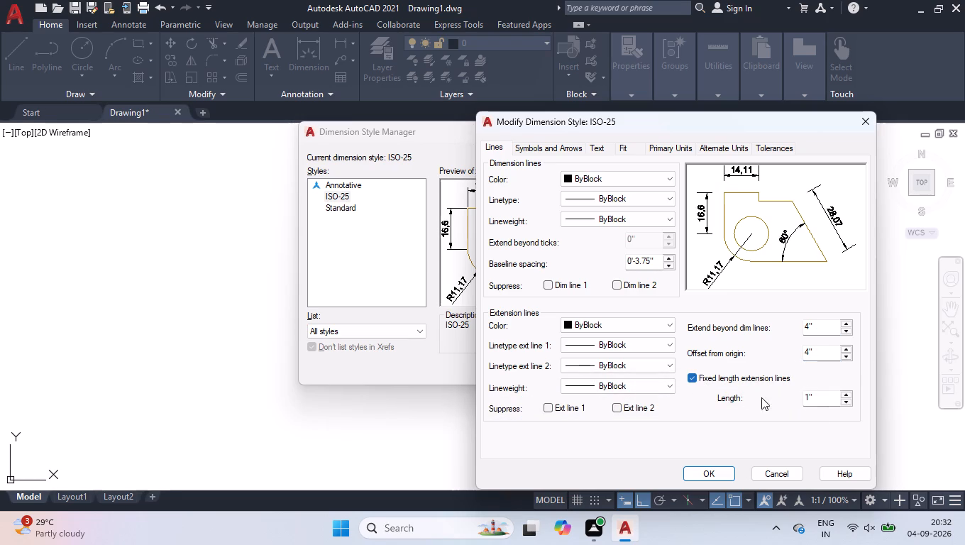
{"action": "left_click_drag", "start_coordinate": [819, 397], "coordinate": [520, 478]}
{"action": "key", "text": "4"}
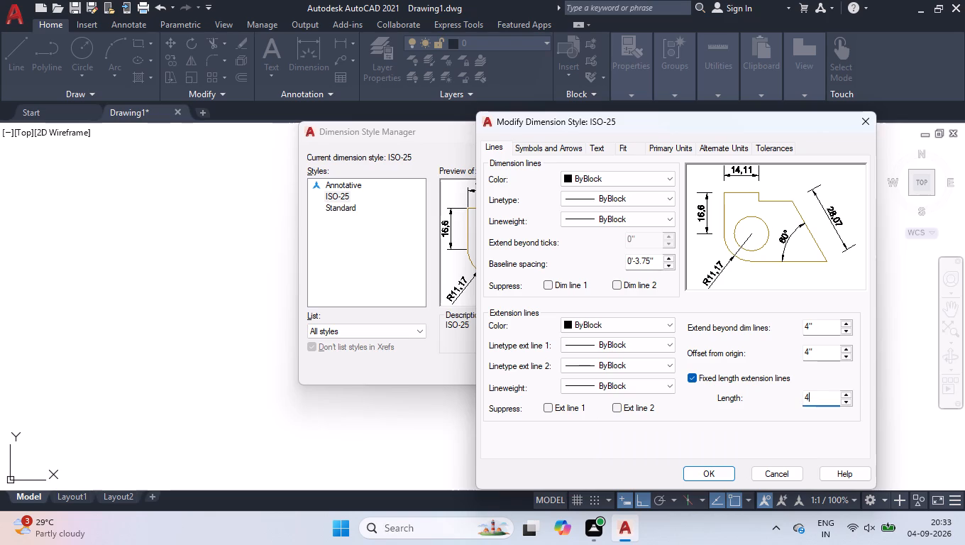
{"action": "key", "text": "Return"}
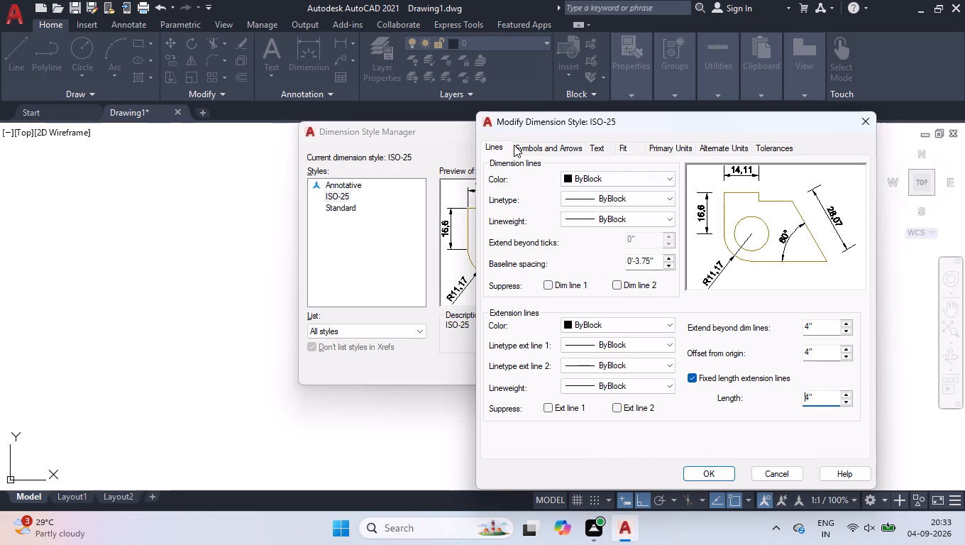
Set both the arrow size and the text height of the ISO-25 dimension style to 5".
{"action": "left_click", "coordinate": [528, 148]}
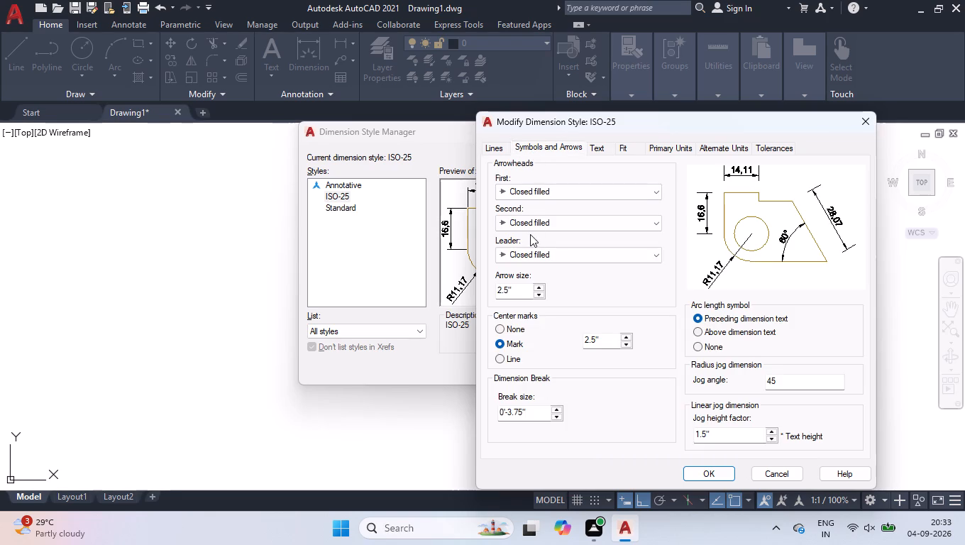
{"action": "left_click_drag", "start_coordinate": [512, 292], "coordinate": [0, 373]}
{"action": "key", "text": "5"}
{"action": "key", "text": "Return"}
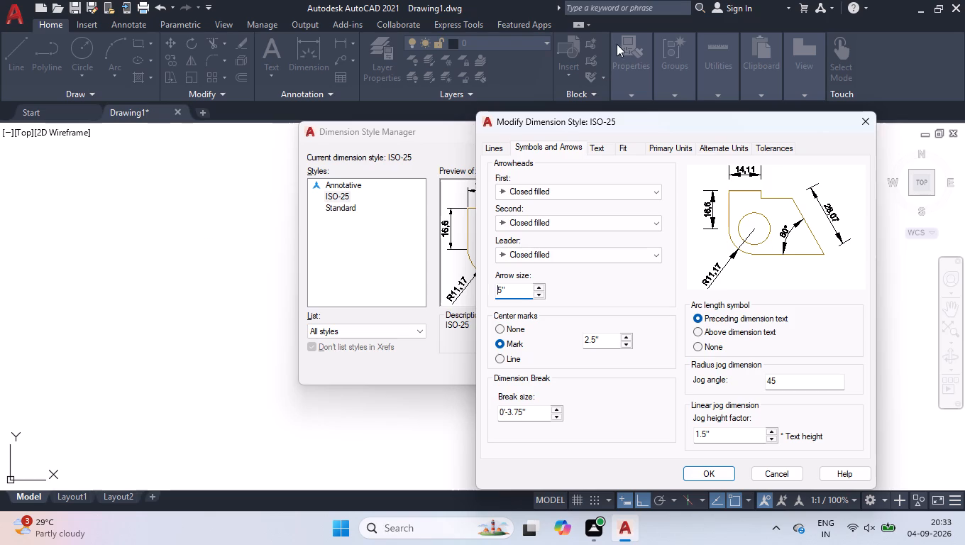
{"action": "left_click", "coordinate": [611, 145]}
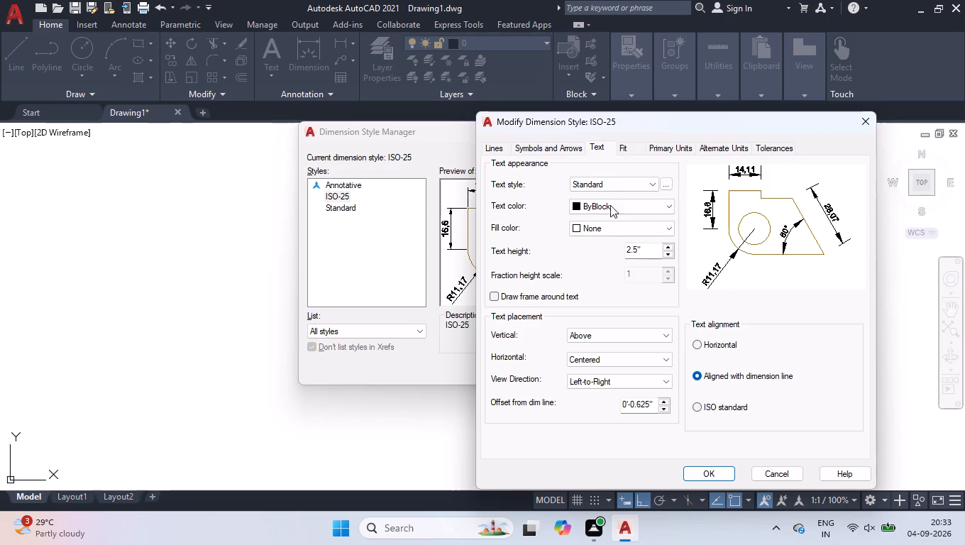
{"action": "left_click_drag", "start_coordinate": [644, 249], "coordinate": [0, 395]}
{"action": "key", "text": "5"}
{"action": "key", "text": "Return"}
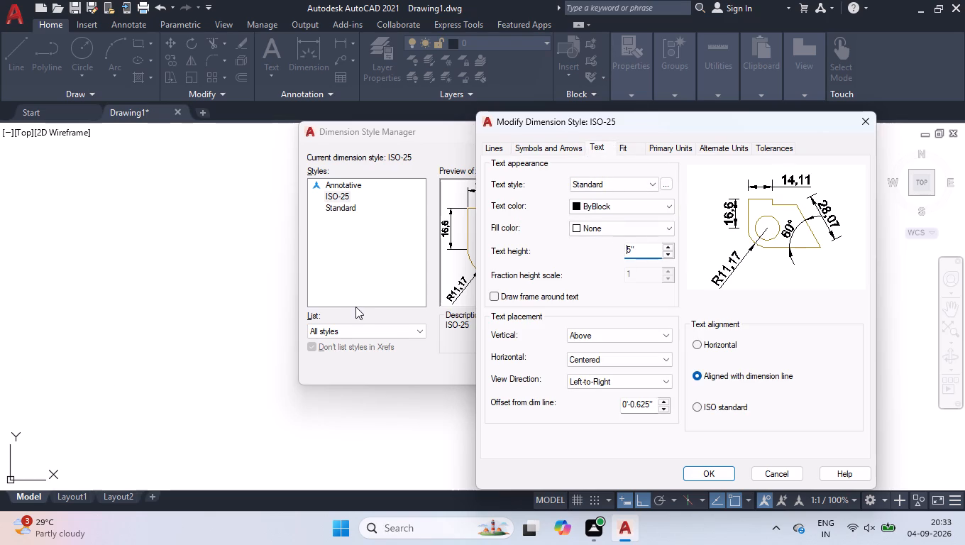
Set the style's primary linear units to Engineering with 0'-0.0" precision, then save the style and close the Dimension Style Manager.
{"action": "left_click", "coordinate": [678, 148]}
{"action": "left_click", "coordinate": [626, 178]}
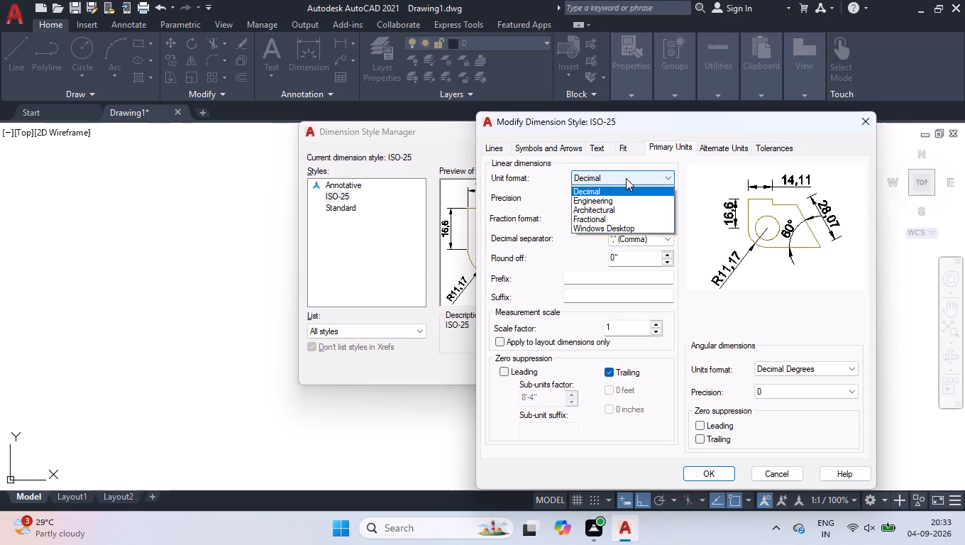
{"action": "left_click", "coordinate": [605, 211]}
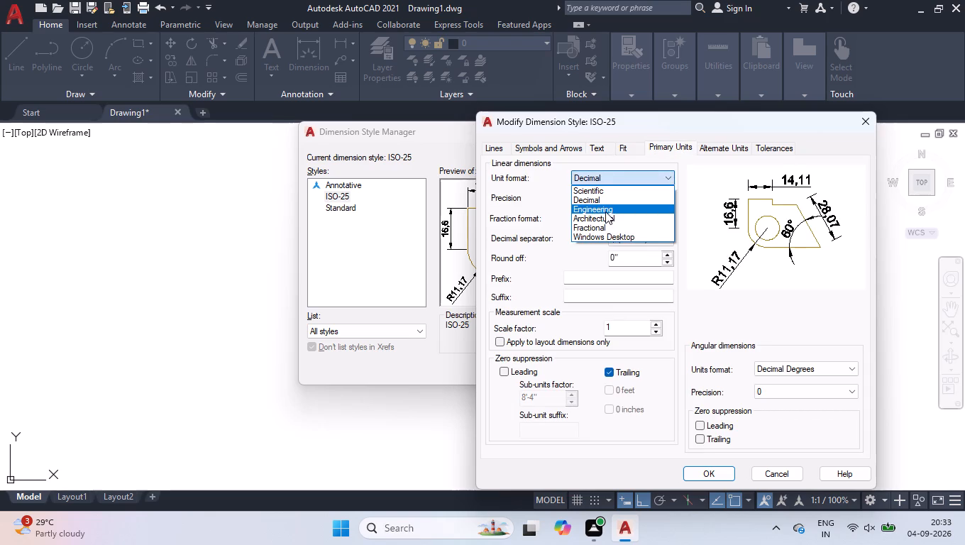
{"action": "left_click", "coordinate": [604, 199]}
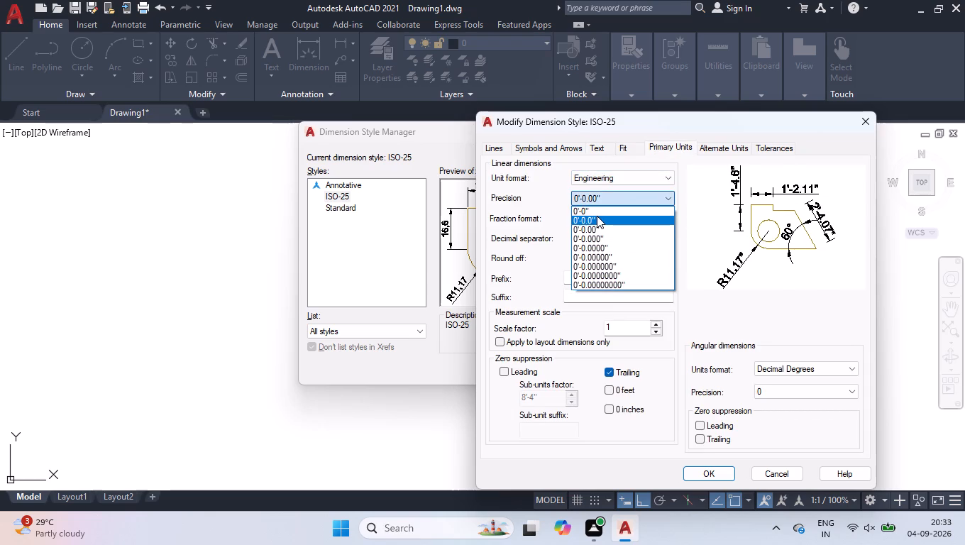
{"action": "left_click", "coordinate": [597, 216]}
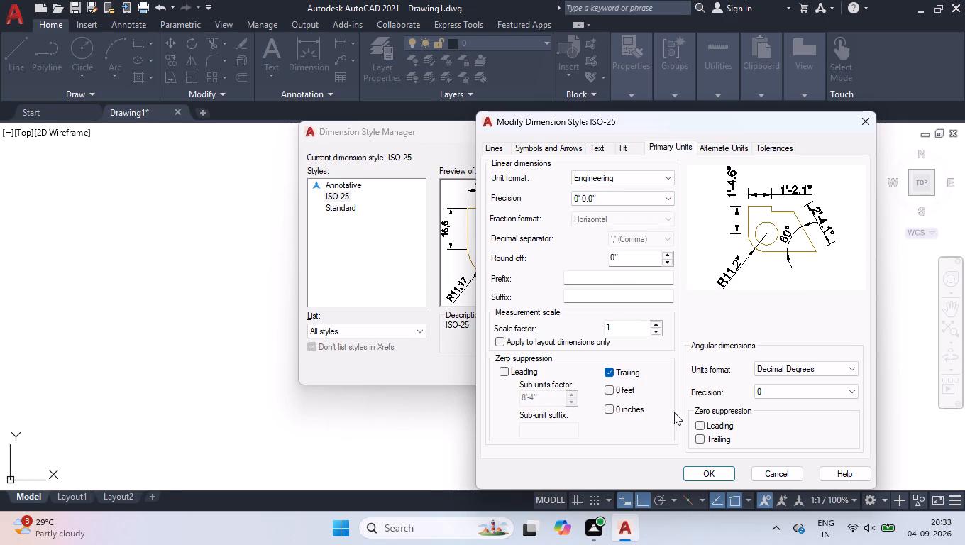
{"action": "left_click", "coordinate": [705, 469]}
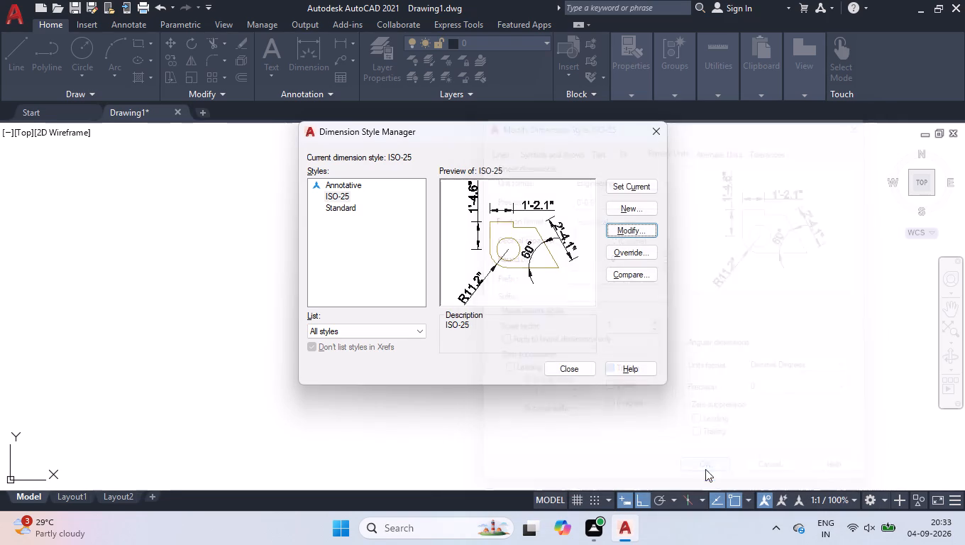
{"action": "left_click", "coordinate": [576, 367]}
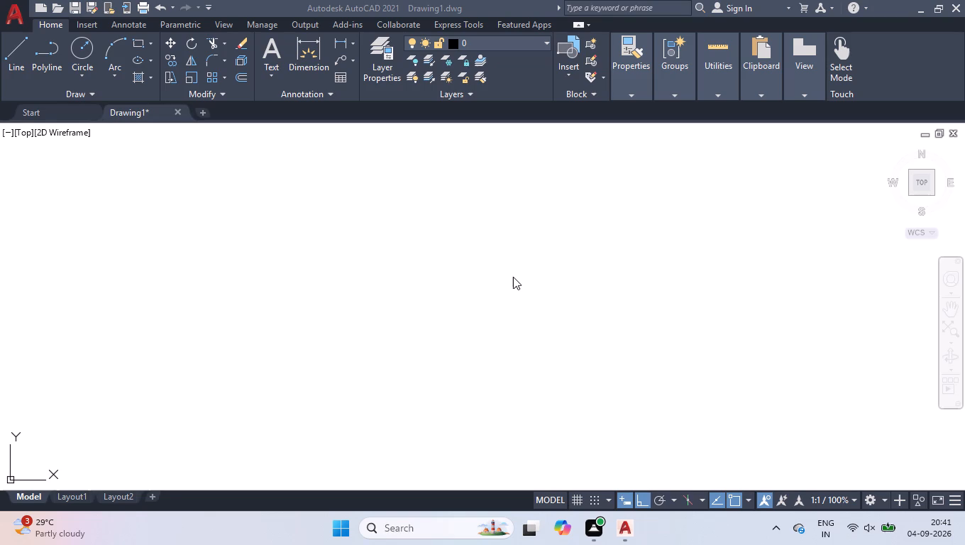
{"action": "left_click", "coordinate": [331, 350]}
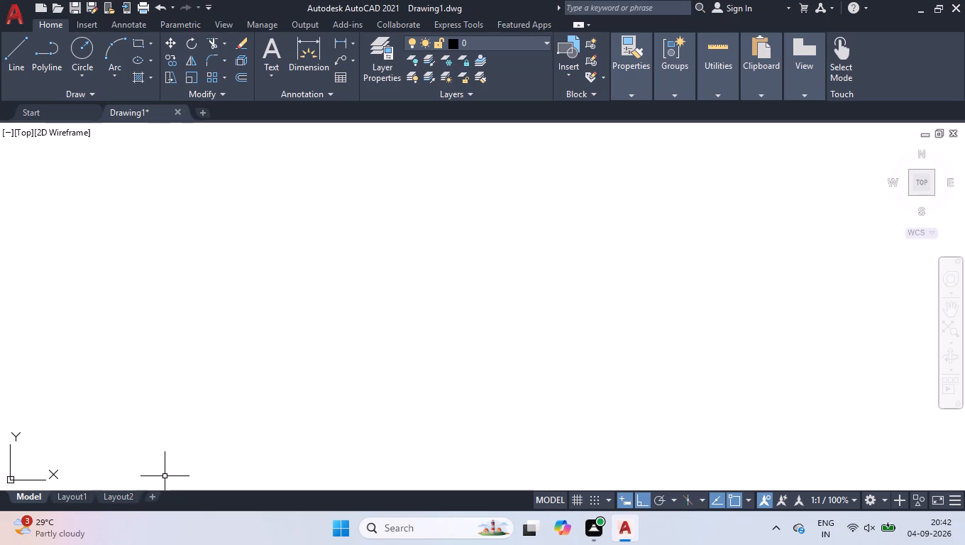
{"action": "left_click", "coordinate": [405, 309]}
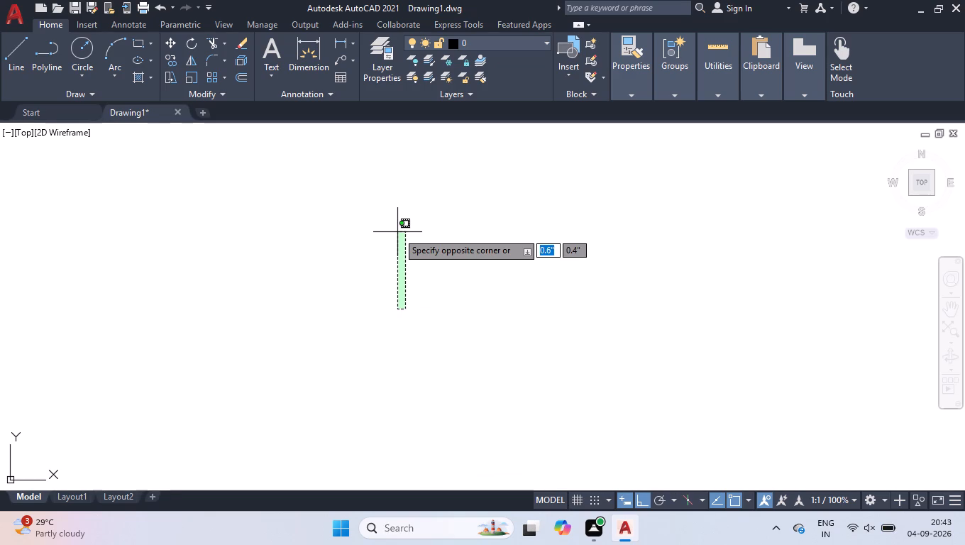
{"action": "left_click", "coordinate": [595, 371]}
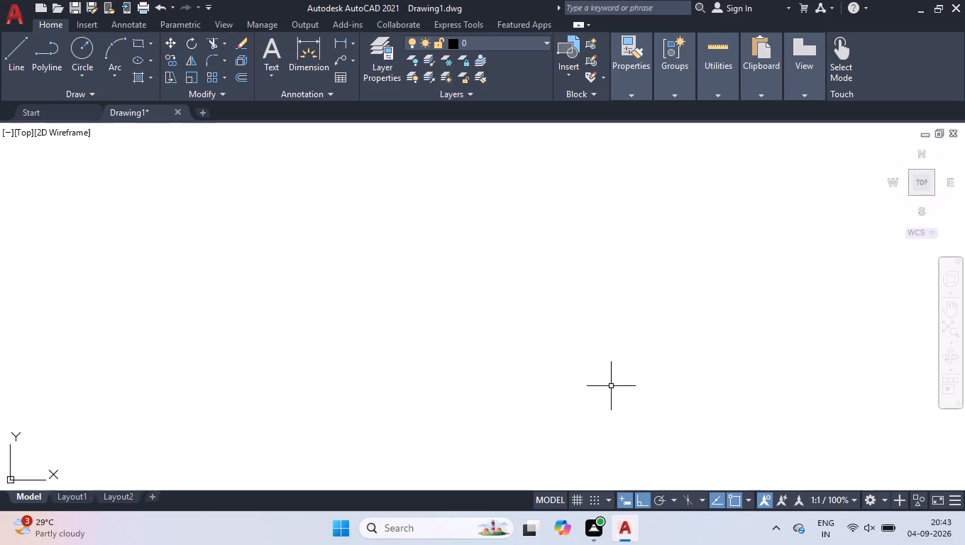
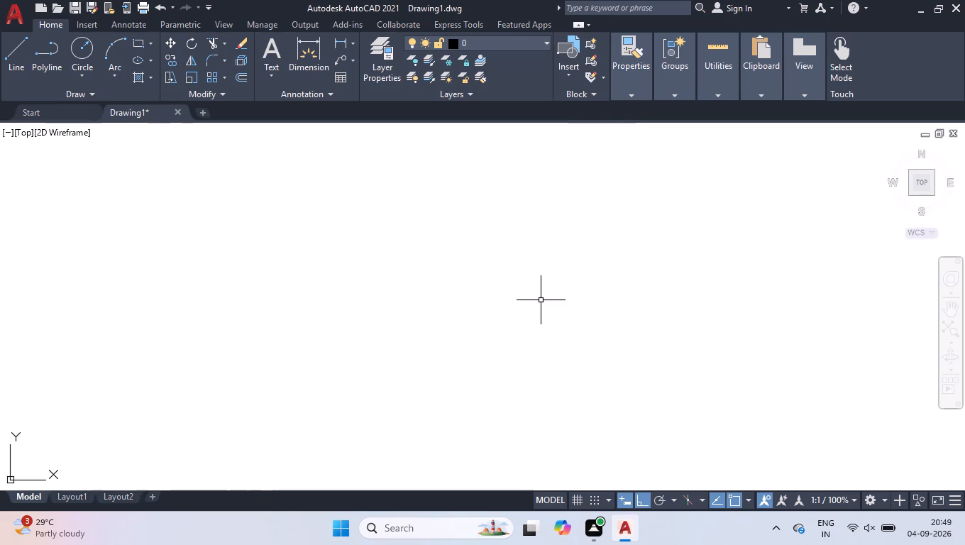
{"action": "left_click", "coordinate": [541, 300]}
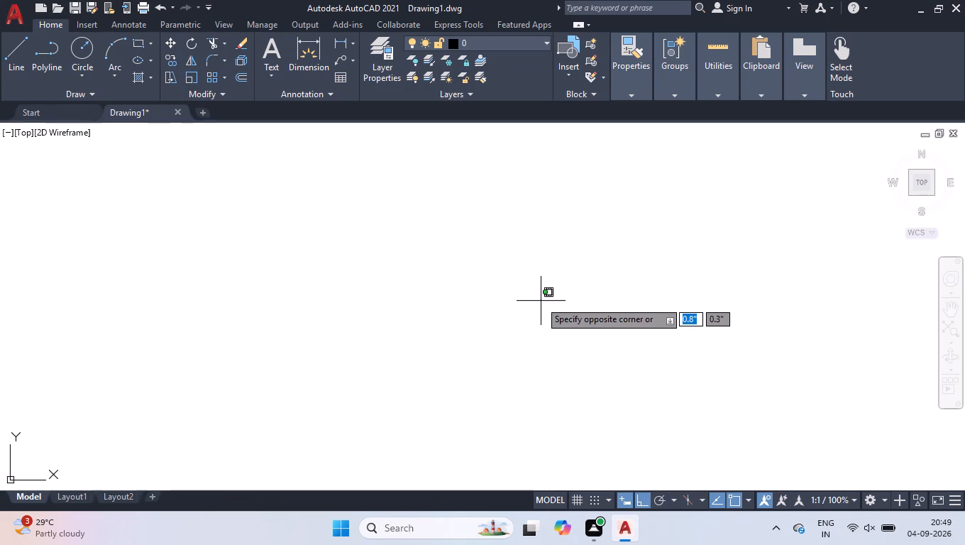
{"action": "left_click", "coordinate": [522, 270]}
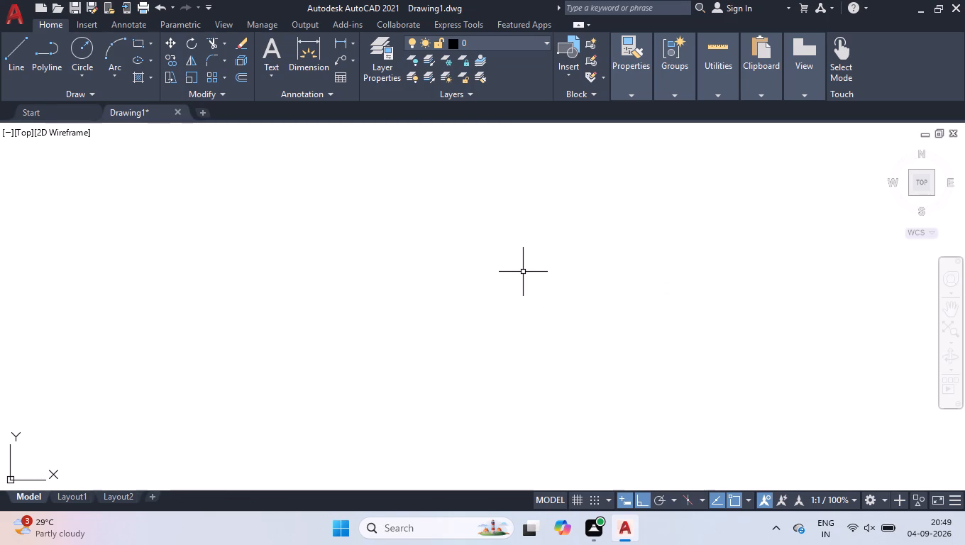
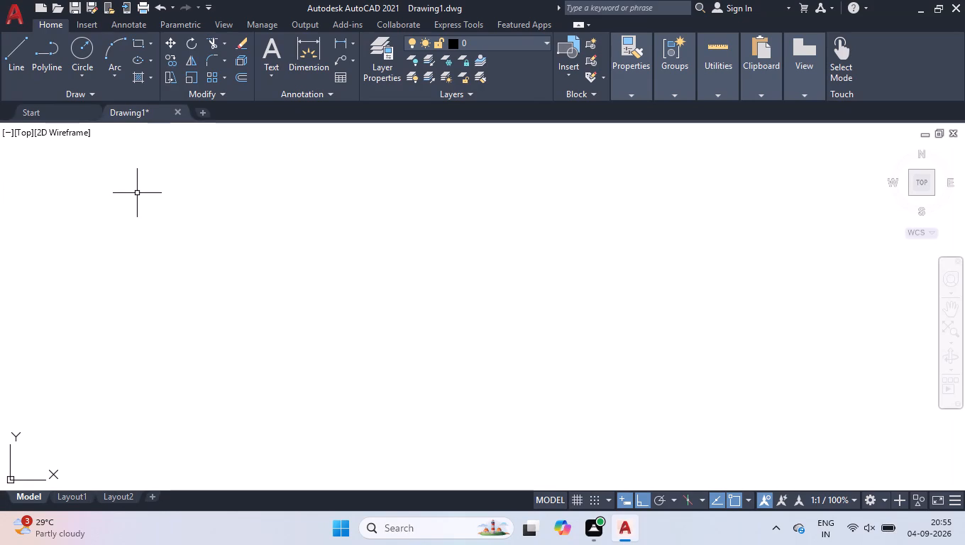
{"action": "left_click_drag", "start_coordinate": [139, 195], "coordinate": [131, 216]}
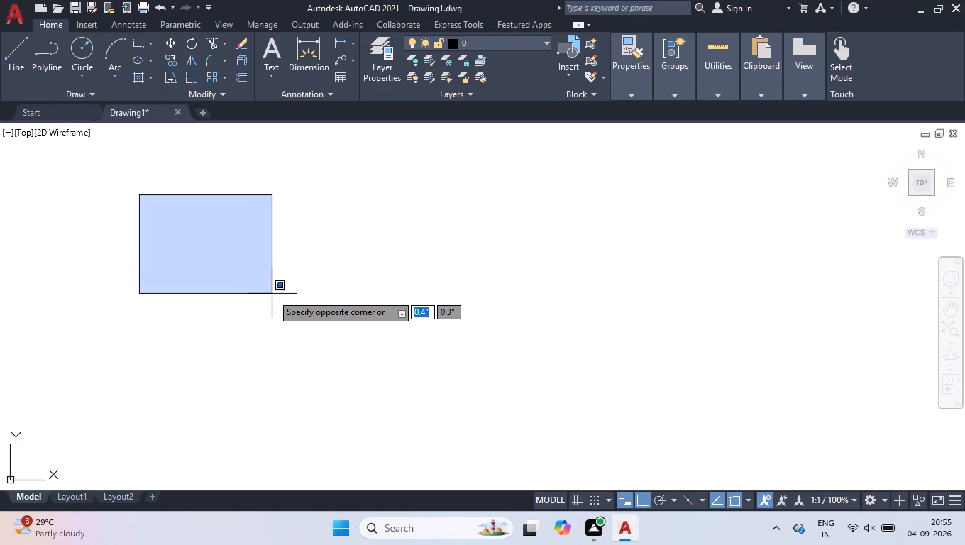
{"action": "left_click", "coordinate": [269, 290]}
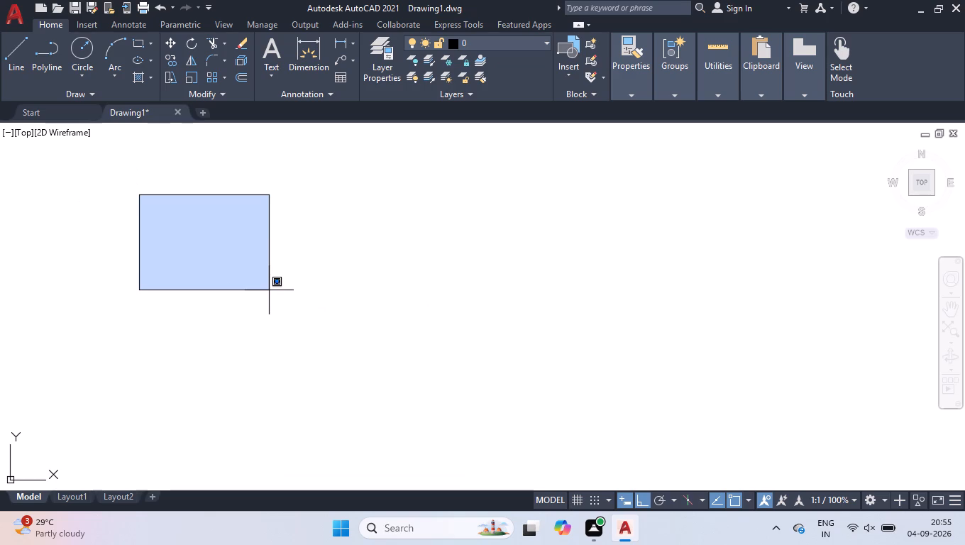
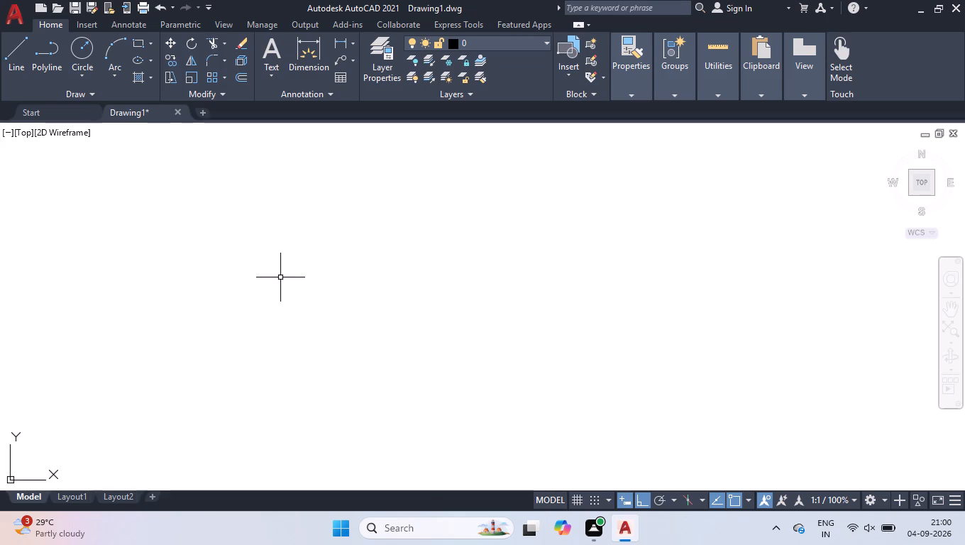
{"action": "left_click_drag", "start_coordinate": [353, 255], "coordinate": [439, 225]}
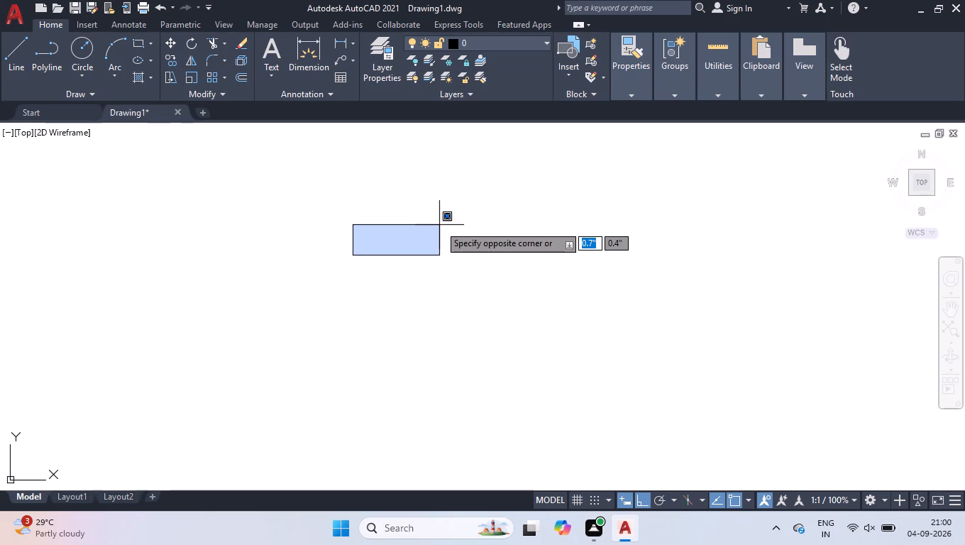
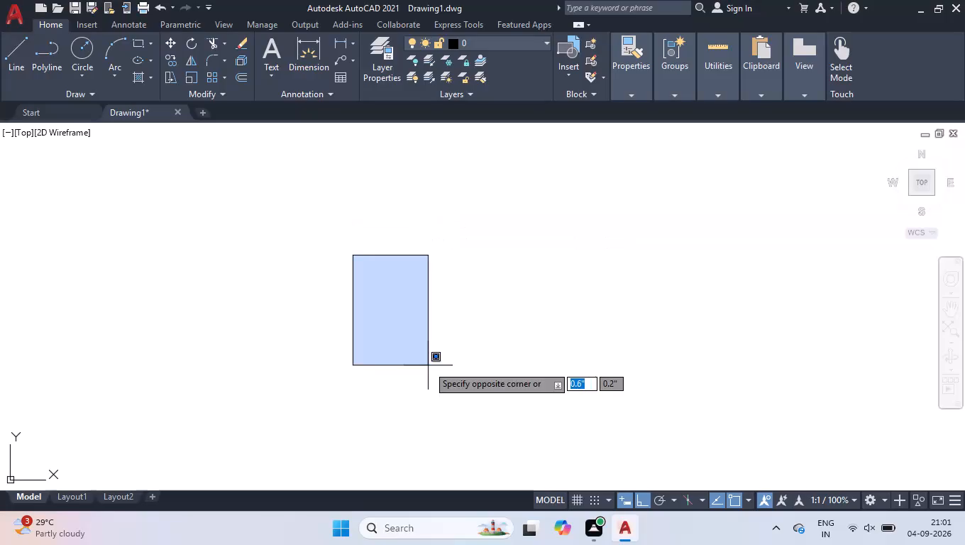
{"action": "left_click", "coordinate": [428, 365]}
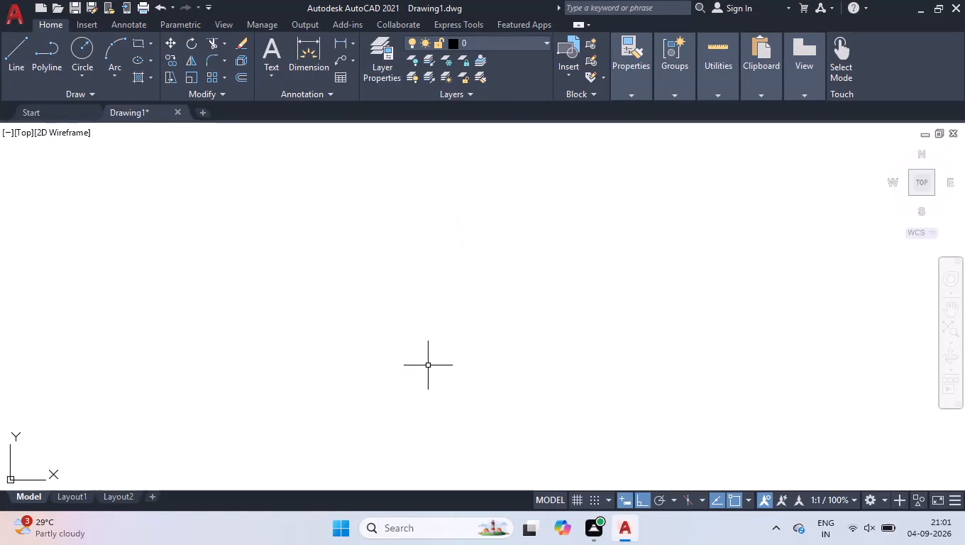
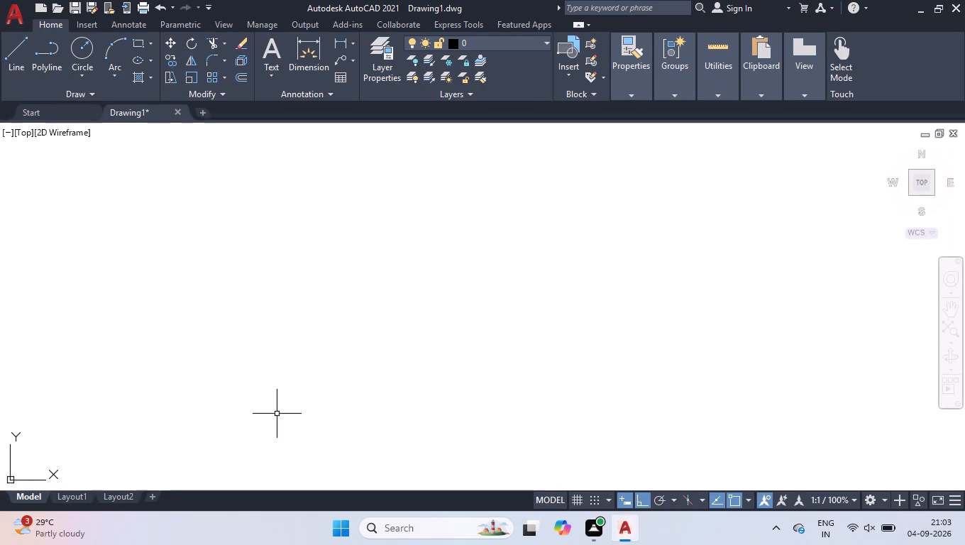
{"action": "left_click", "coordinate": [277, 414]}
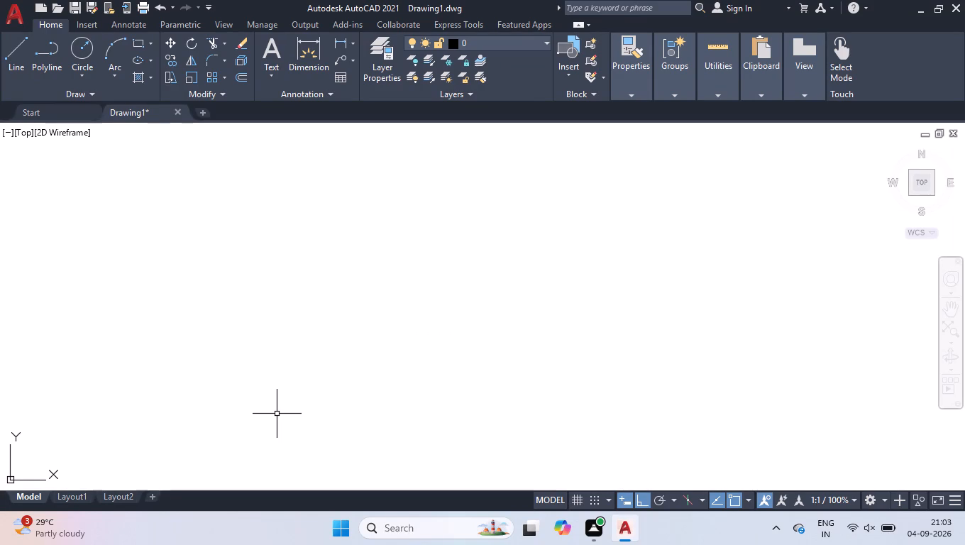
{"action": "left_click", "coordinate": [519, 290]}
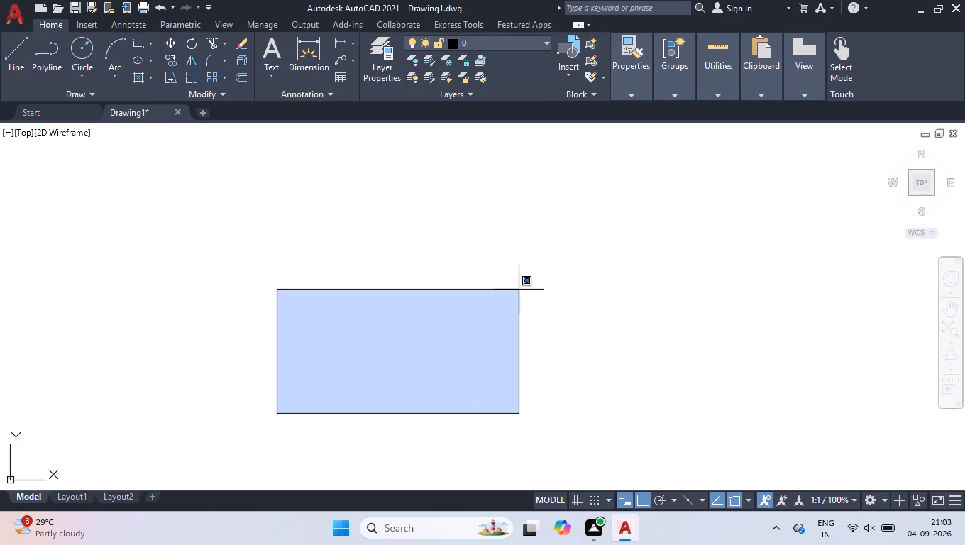
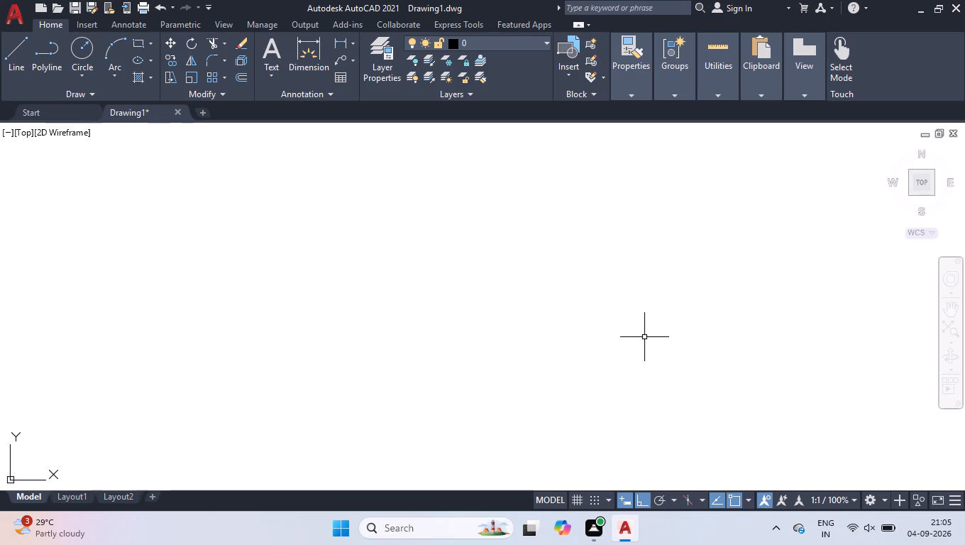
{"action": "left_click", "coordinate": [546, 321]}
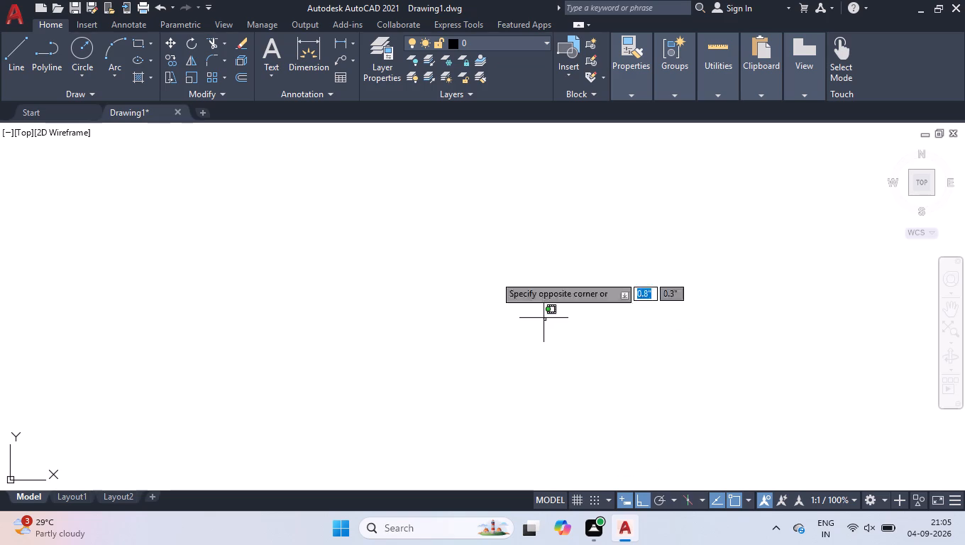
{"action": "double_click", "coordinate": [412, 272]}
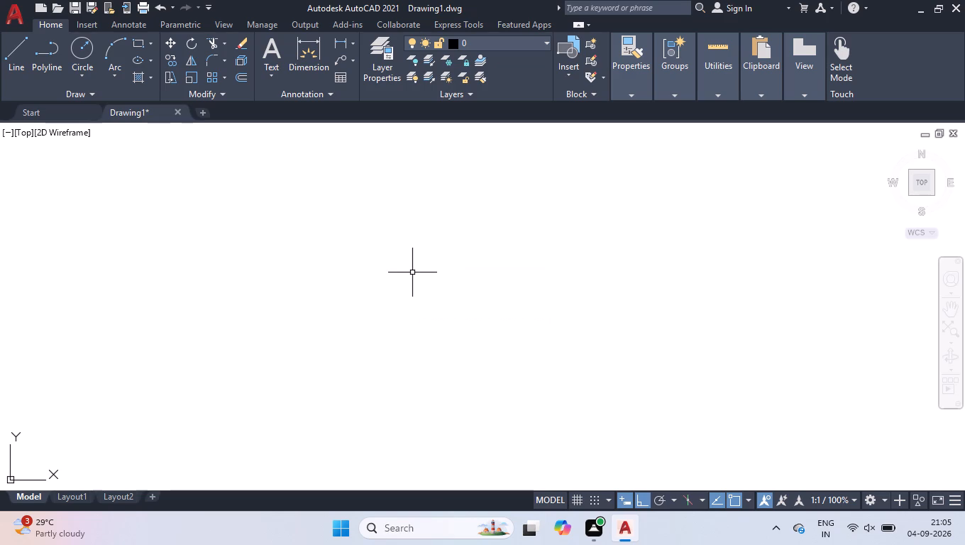
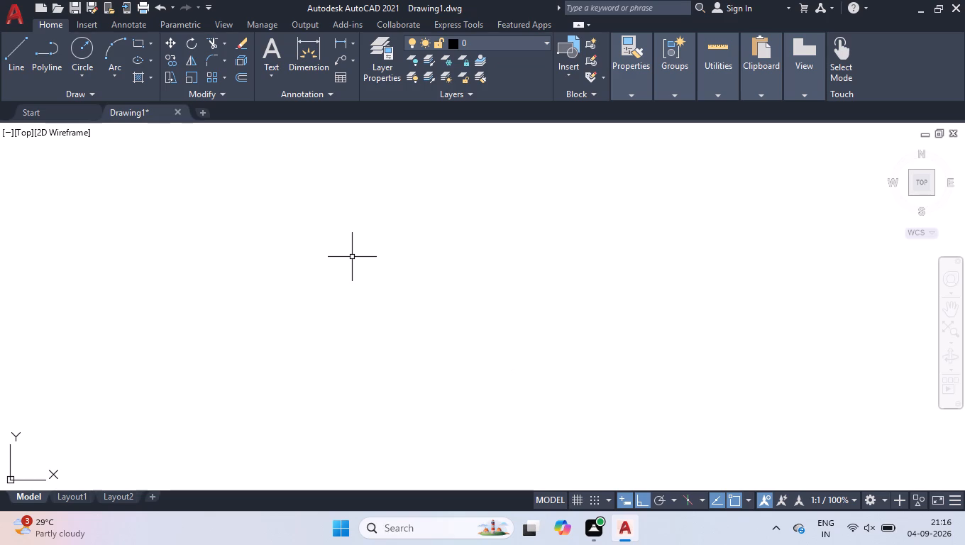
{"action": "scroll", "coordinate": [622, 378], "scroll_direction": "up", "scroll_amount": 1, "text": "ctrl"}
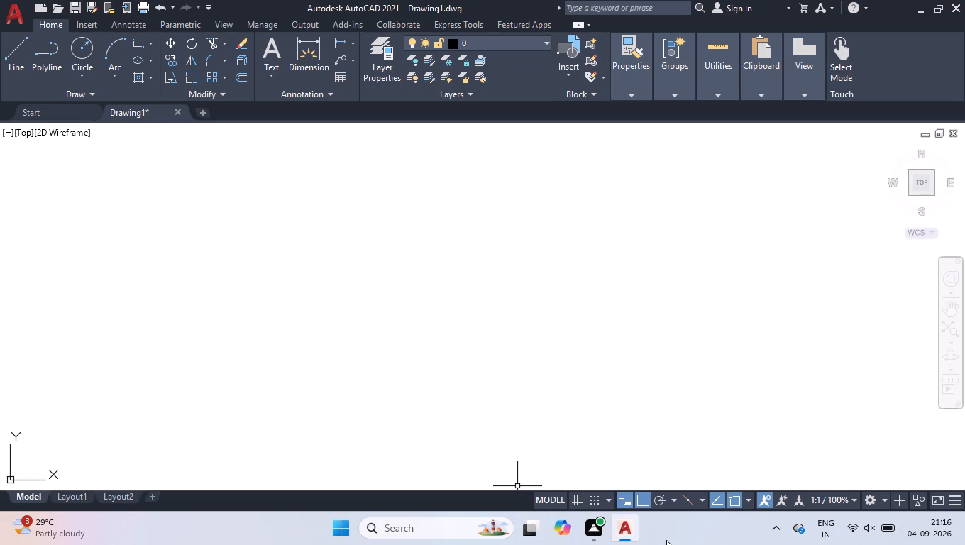
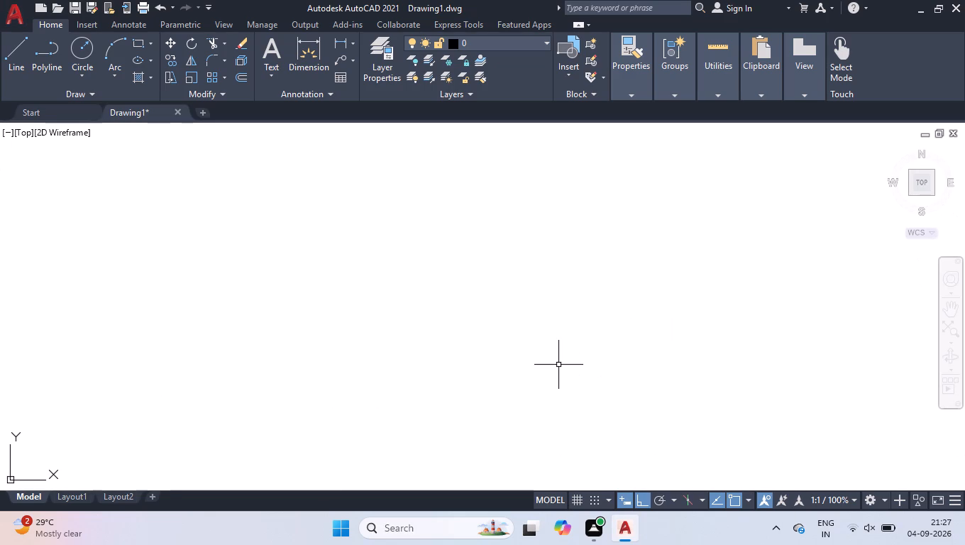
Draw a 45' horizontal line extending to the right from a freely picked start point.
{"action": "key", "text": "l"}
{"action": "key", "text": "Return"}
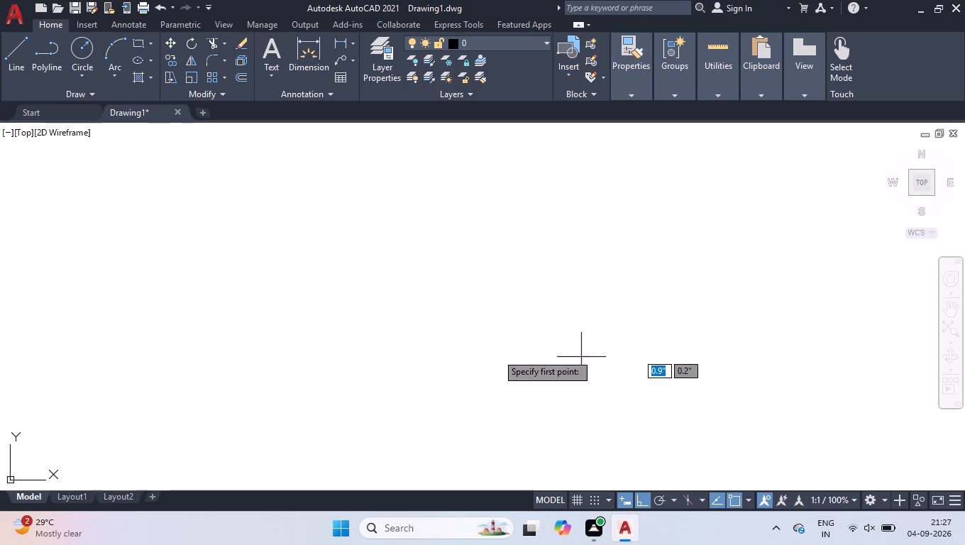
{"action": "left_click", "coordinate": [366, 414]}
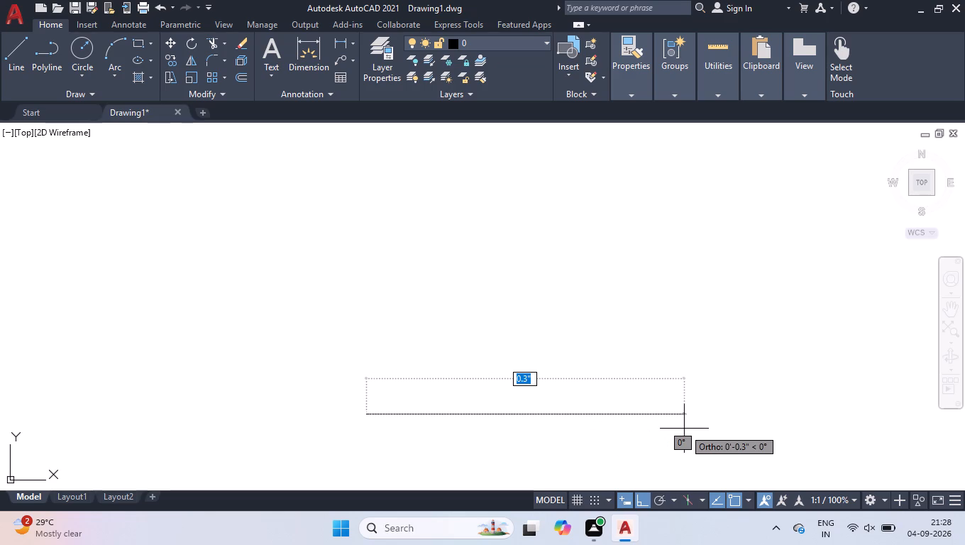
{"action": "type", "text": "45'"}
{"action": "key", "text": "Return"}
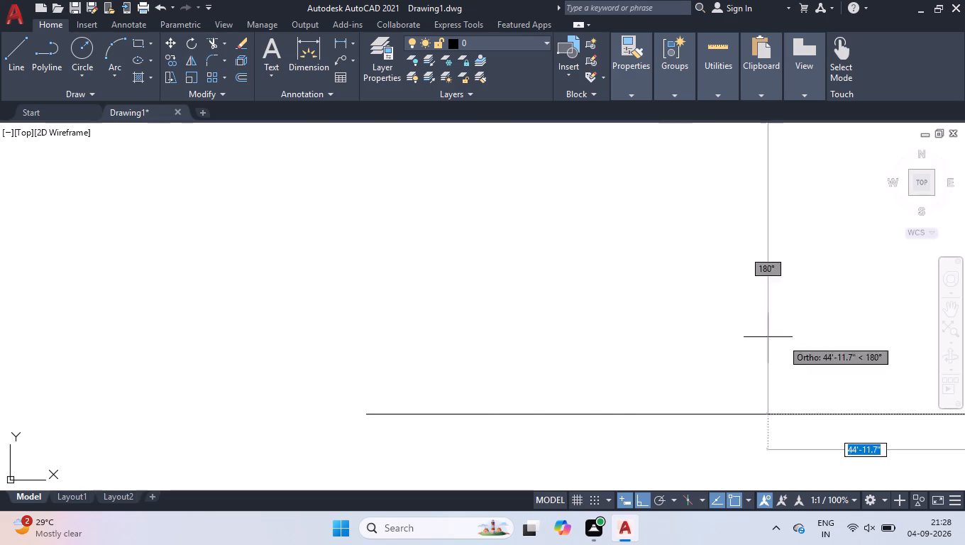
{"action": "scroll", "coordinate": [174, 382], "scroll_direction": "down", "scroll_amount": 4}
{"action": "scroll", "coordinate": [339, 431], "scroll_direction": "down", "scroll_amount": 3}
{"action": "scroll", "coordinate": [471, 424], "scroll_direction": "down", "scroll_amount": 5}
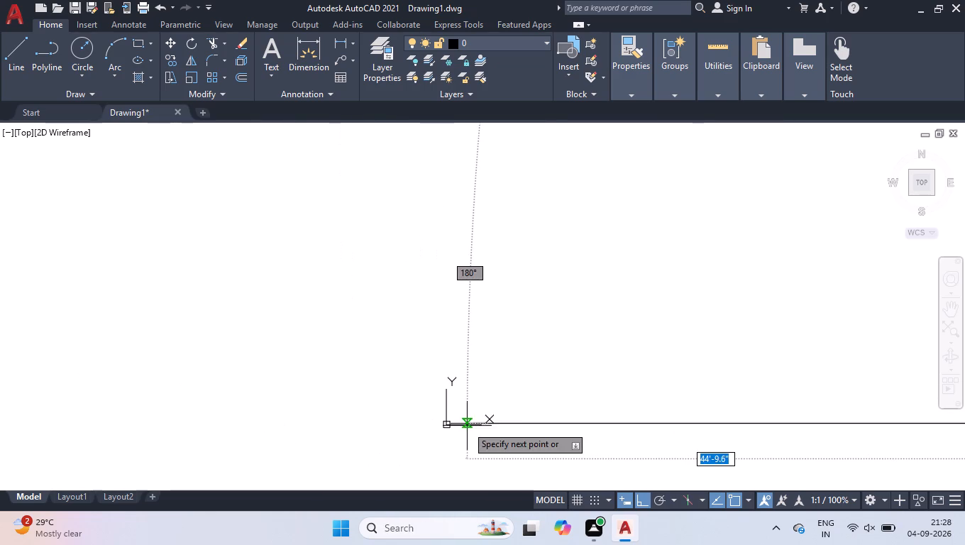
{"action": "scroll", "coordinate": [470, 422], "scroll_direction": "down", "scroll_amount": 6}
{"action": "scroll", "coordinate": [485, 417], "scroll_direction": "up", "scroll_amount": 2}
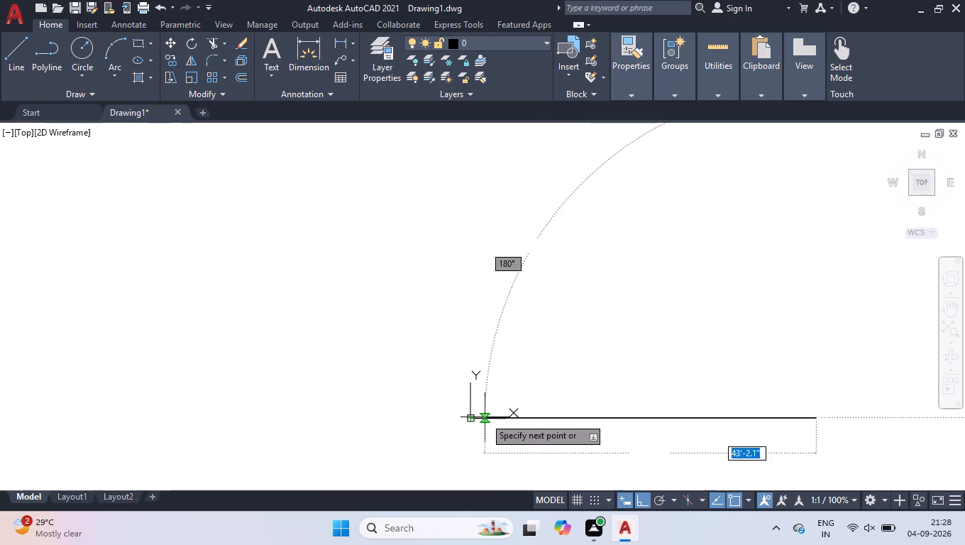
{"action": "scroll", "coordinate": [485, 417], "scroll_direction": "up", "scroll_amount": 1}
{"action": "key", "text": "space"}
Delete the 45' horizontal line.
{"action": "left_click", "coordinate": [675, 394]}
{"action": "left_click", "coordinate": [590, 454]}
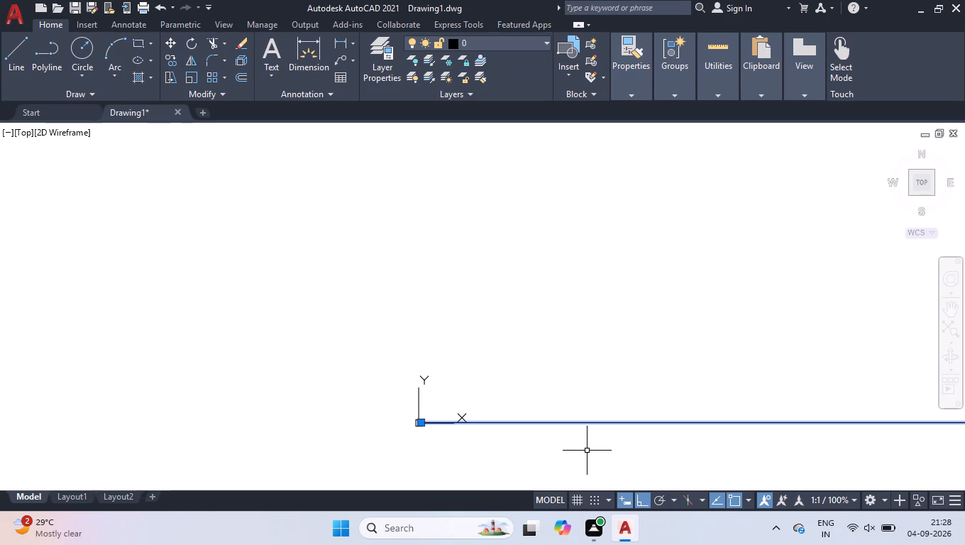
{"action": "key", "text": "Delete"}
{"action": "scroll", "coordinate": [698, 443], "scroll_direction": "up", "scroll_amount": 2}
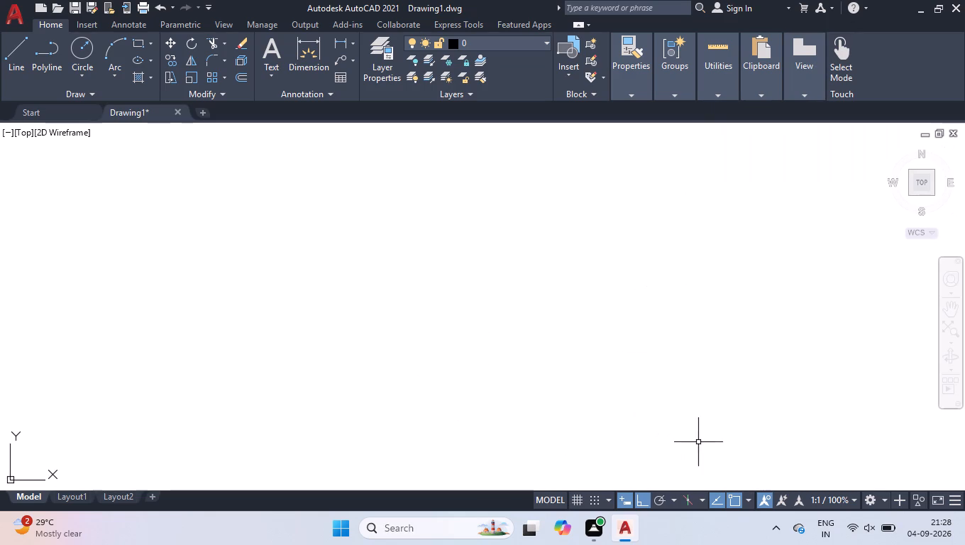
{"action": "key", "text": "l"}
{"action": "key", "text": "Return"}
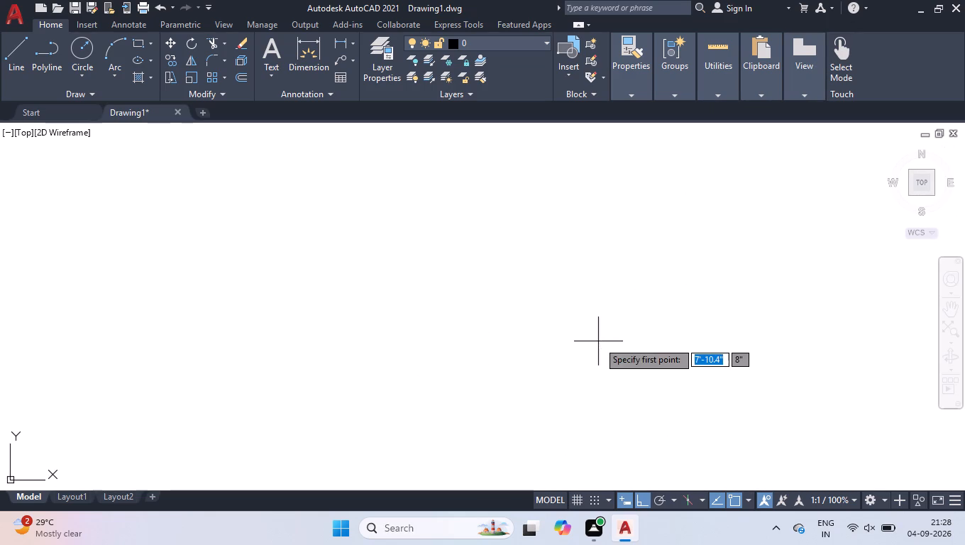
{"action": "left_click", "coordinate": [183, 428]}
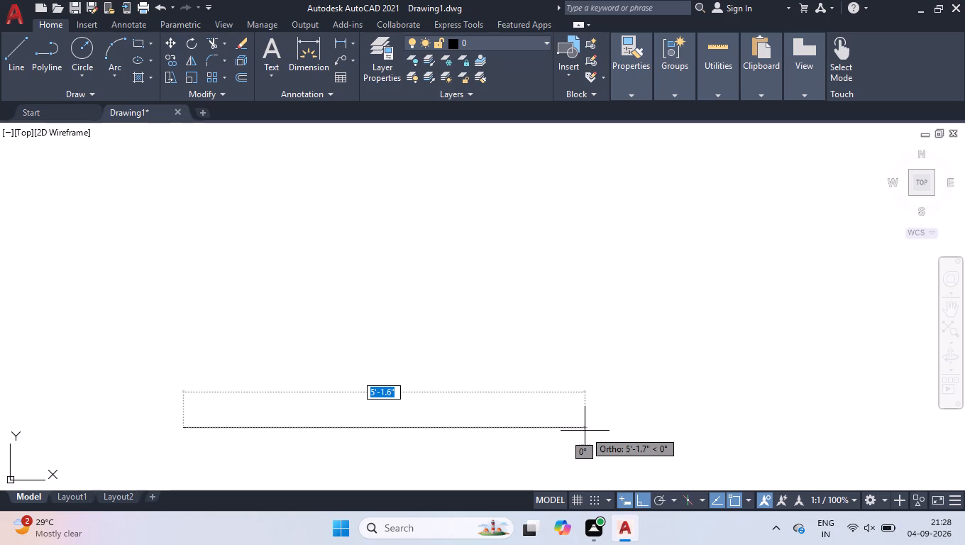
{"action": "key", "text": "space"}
Set the model space limits with the lower left corner at 0,0 and the upper right corner at 420,297.
{"action": "type", "text": "limit"}
{"action": "key", "text": "Return"}
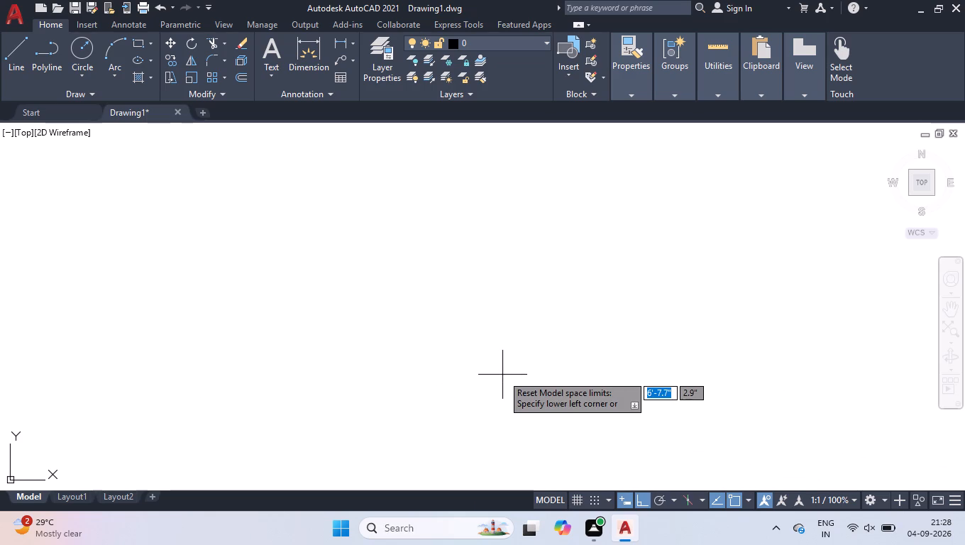
{"action": "type", "text": "0,0"}
{"action": "key", "text": "Return"}
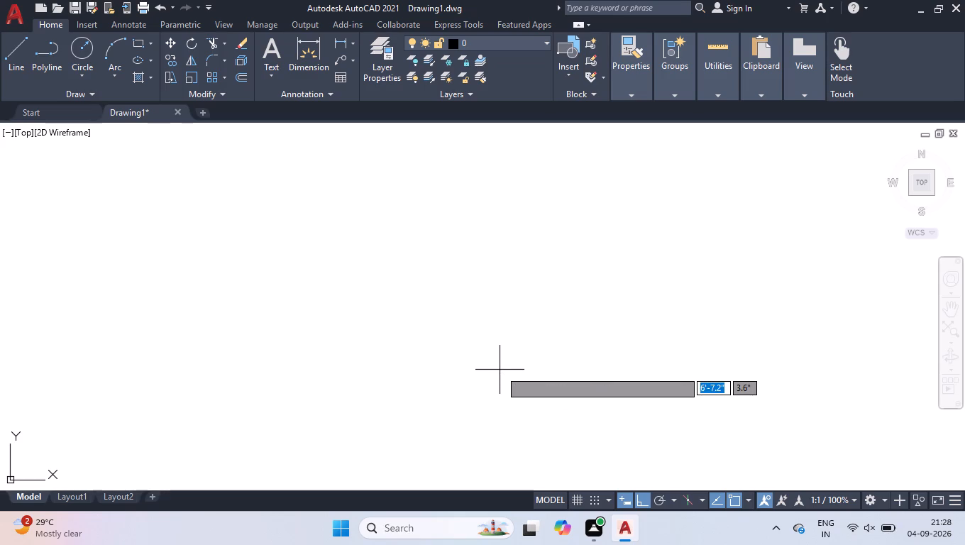
{"action": "type", "text": "420,297"}
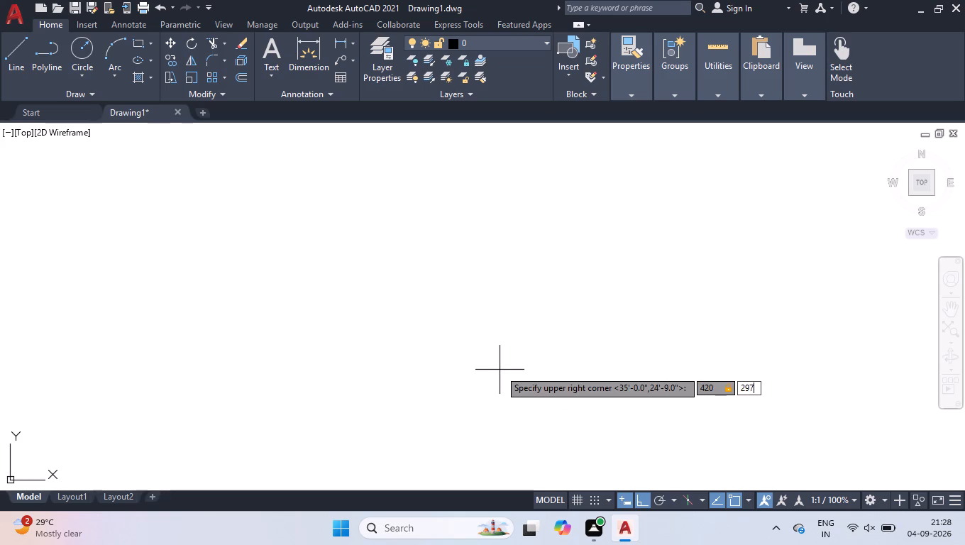
{"action": "key", "text": "Return"}
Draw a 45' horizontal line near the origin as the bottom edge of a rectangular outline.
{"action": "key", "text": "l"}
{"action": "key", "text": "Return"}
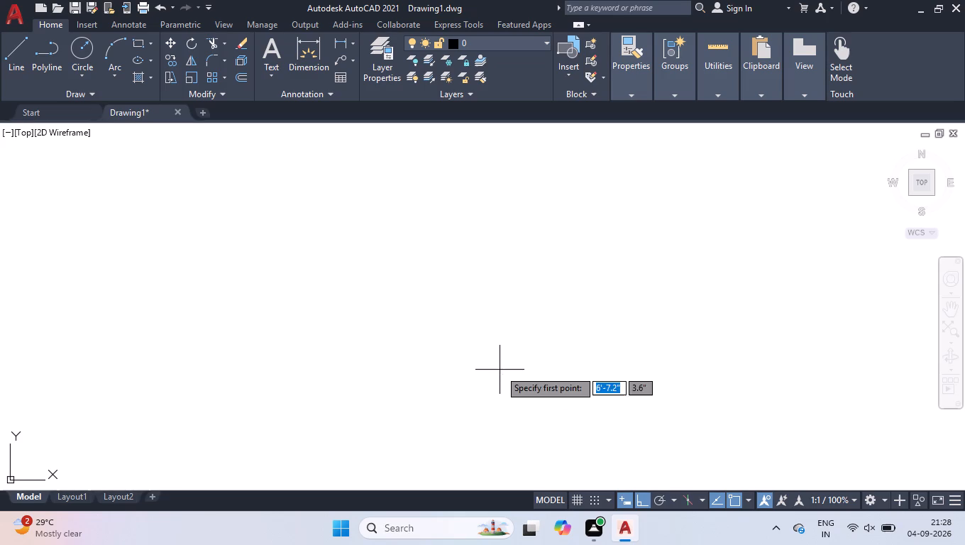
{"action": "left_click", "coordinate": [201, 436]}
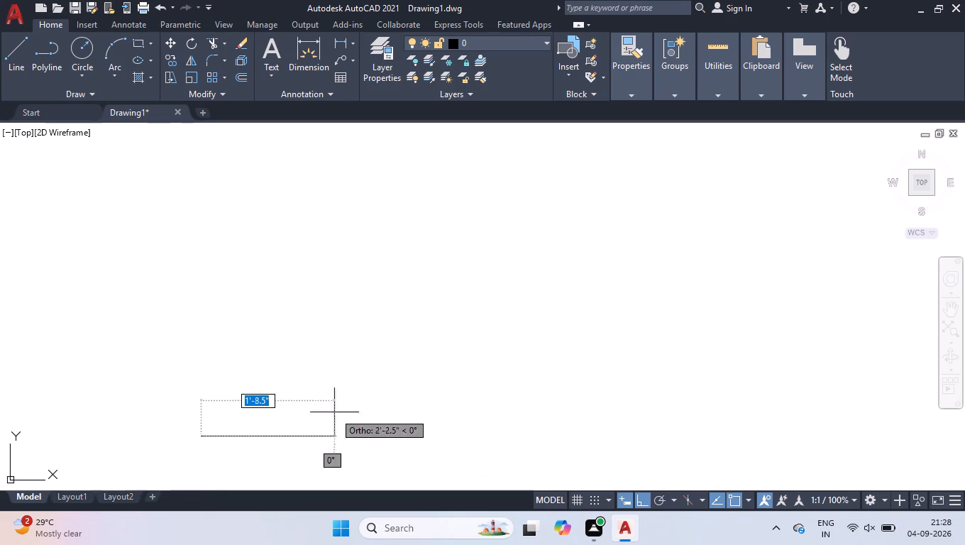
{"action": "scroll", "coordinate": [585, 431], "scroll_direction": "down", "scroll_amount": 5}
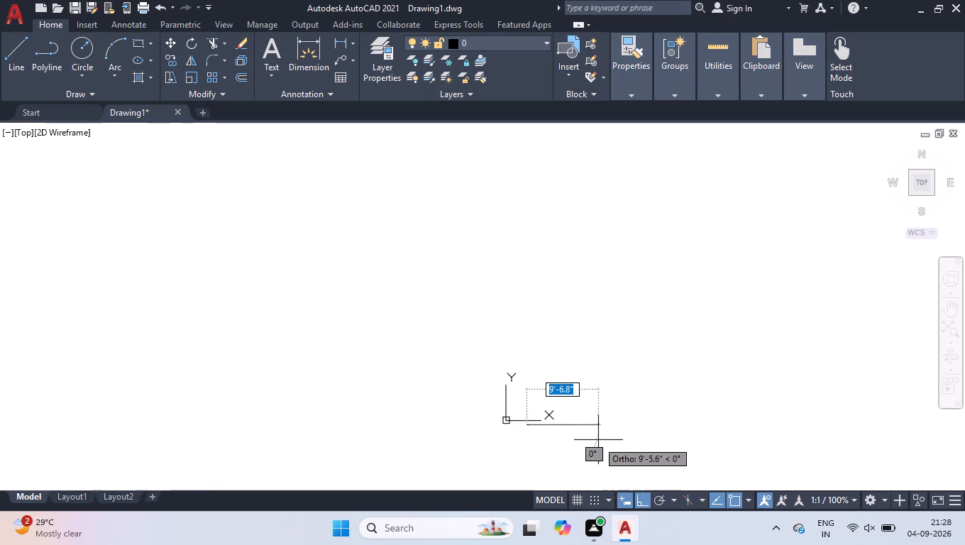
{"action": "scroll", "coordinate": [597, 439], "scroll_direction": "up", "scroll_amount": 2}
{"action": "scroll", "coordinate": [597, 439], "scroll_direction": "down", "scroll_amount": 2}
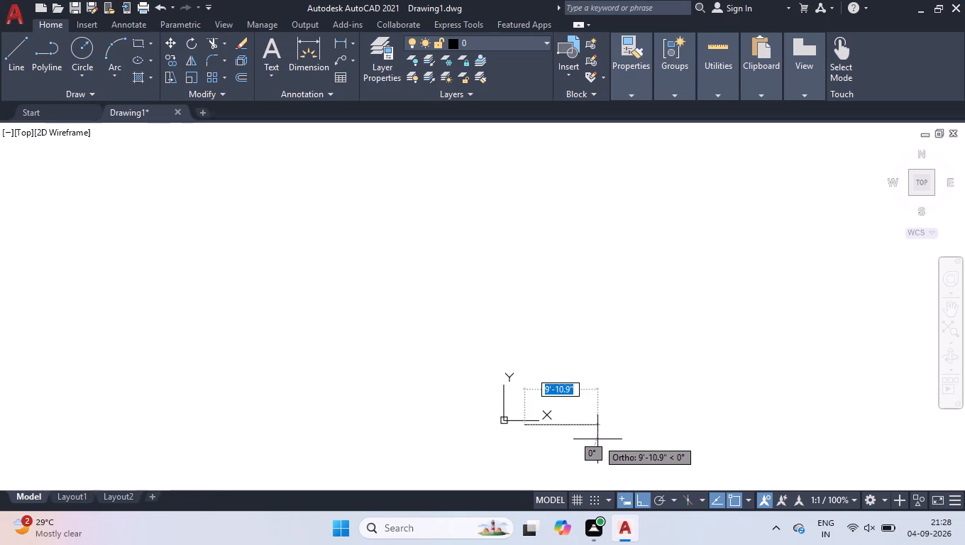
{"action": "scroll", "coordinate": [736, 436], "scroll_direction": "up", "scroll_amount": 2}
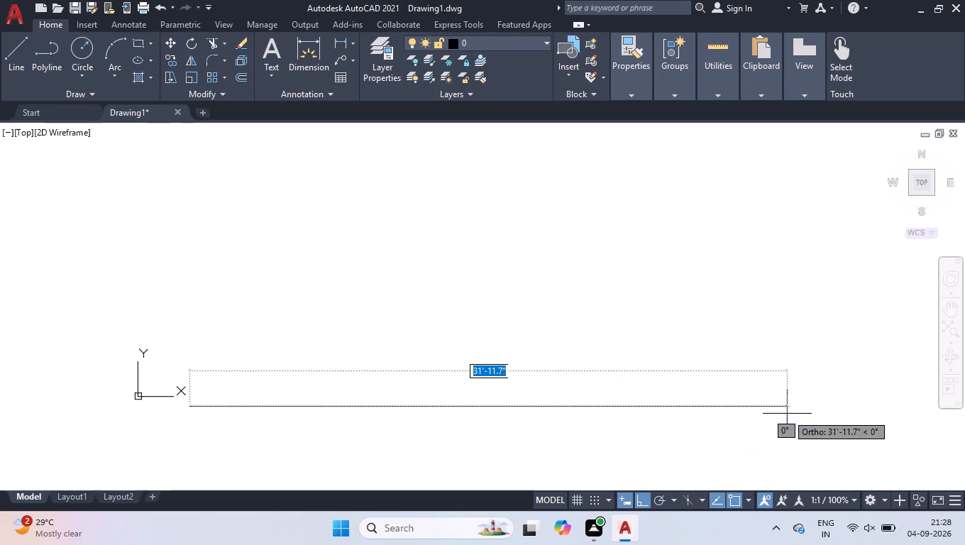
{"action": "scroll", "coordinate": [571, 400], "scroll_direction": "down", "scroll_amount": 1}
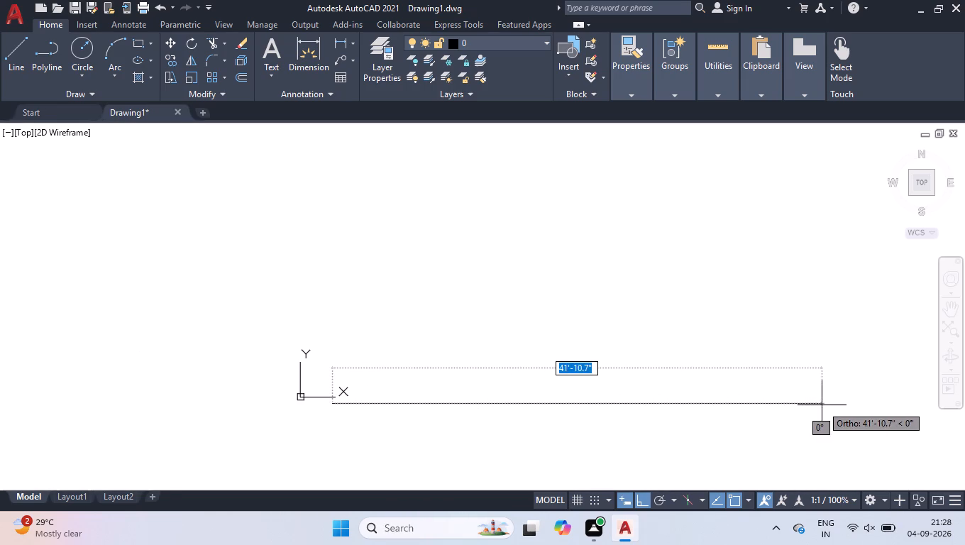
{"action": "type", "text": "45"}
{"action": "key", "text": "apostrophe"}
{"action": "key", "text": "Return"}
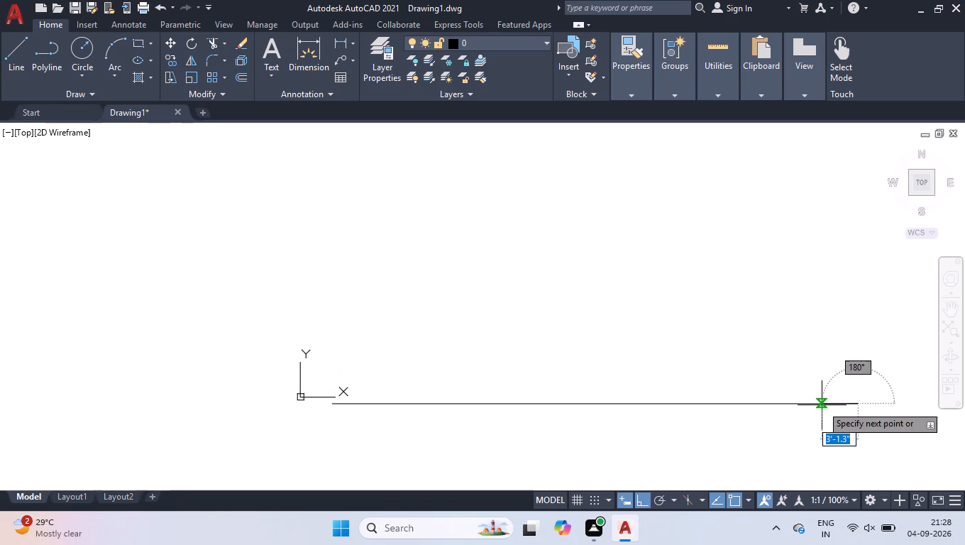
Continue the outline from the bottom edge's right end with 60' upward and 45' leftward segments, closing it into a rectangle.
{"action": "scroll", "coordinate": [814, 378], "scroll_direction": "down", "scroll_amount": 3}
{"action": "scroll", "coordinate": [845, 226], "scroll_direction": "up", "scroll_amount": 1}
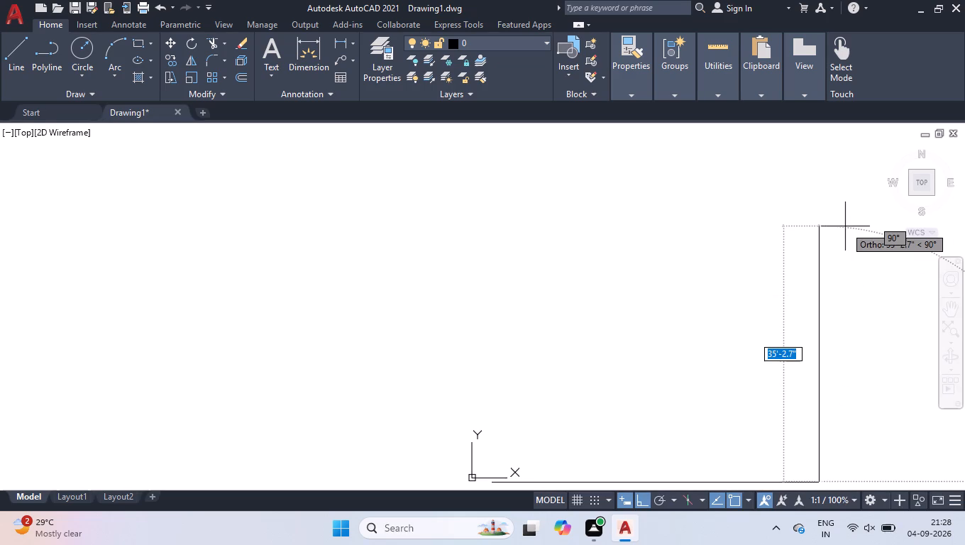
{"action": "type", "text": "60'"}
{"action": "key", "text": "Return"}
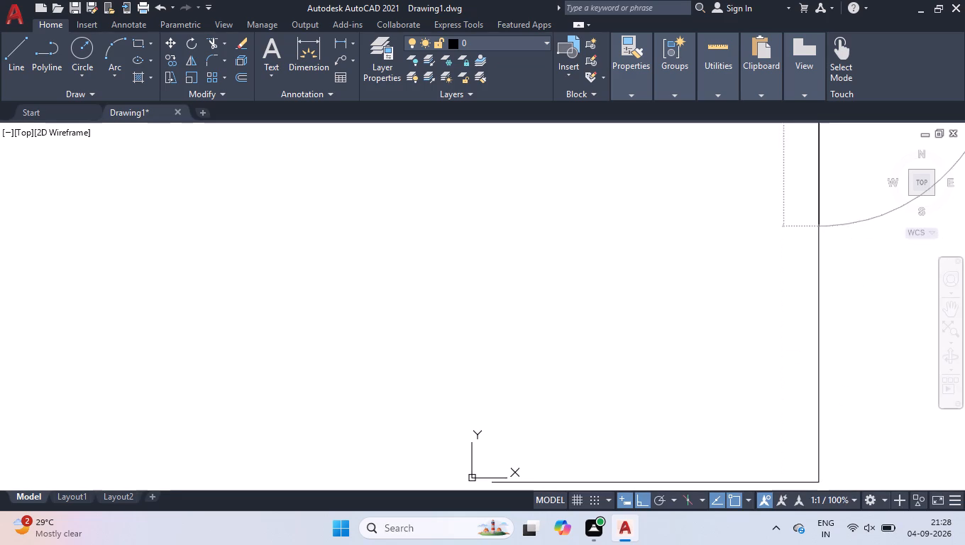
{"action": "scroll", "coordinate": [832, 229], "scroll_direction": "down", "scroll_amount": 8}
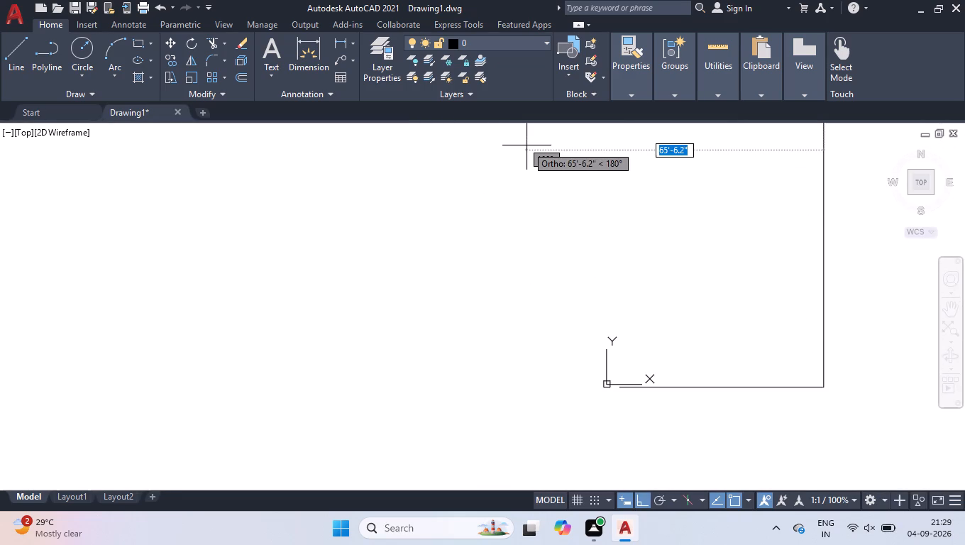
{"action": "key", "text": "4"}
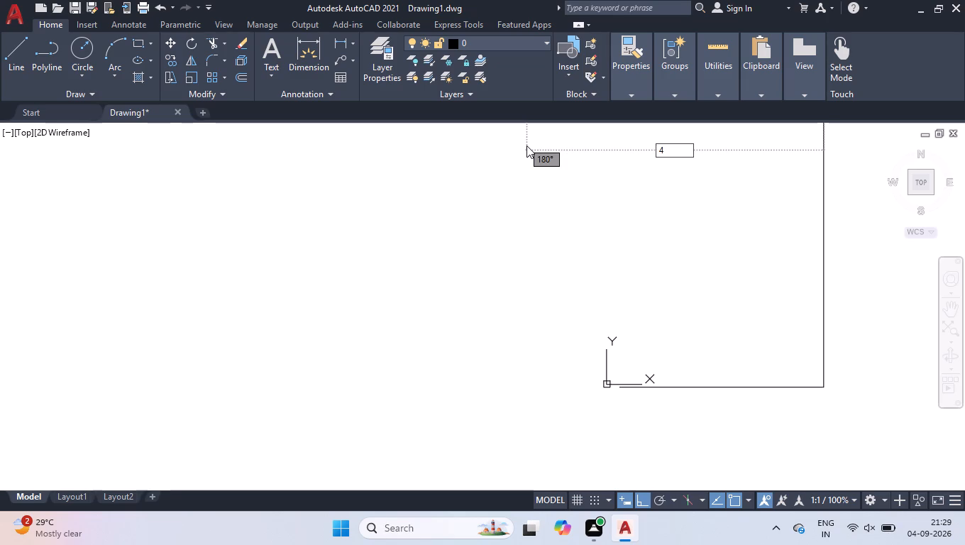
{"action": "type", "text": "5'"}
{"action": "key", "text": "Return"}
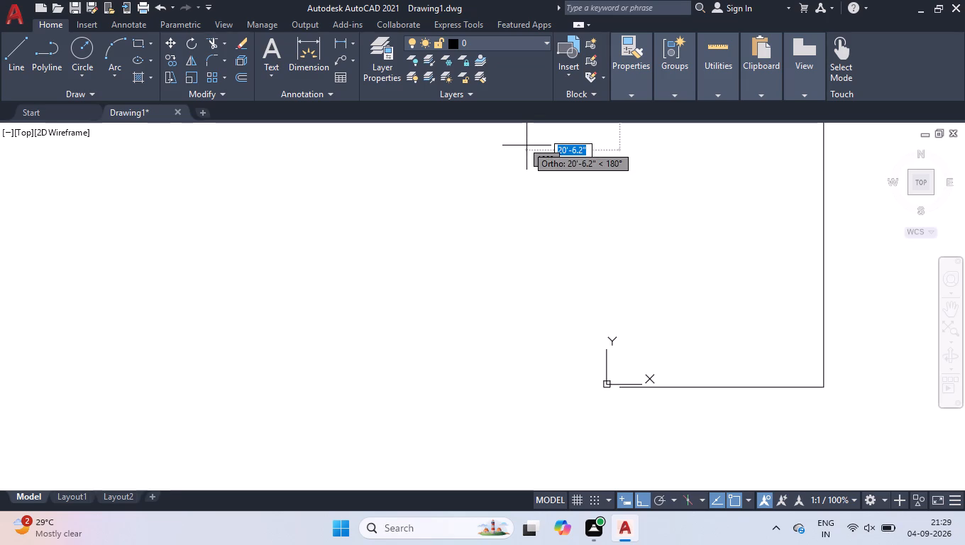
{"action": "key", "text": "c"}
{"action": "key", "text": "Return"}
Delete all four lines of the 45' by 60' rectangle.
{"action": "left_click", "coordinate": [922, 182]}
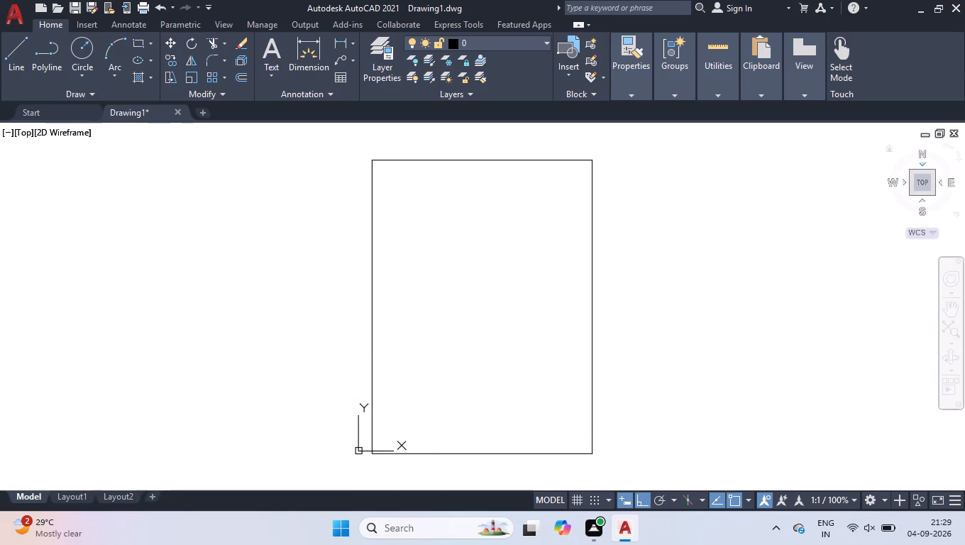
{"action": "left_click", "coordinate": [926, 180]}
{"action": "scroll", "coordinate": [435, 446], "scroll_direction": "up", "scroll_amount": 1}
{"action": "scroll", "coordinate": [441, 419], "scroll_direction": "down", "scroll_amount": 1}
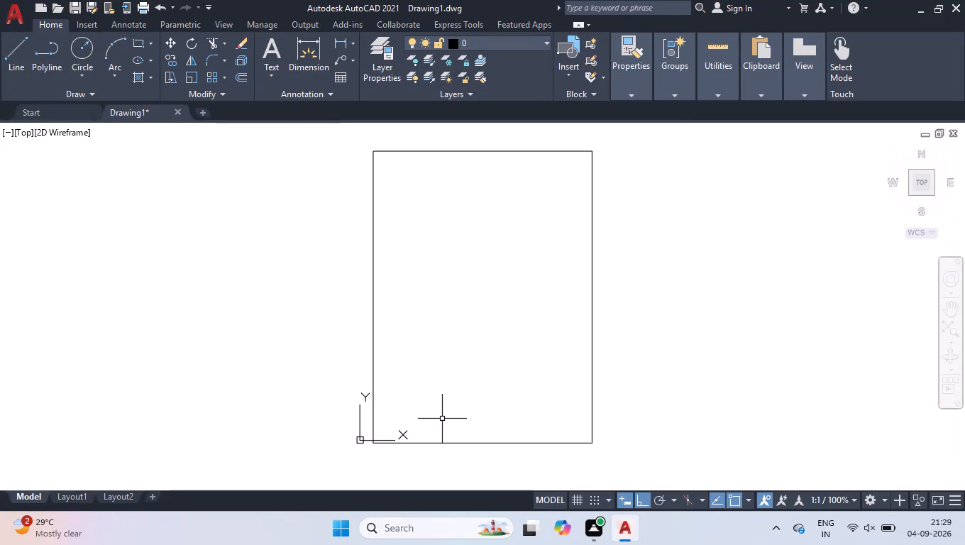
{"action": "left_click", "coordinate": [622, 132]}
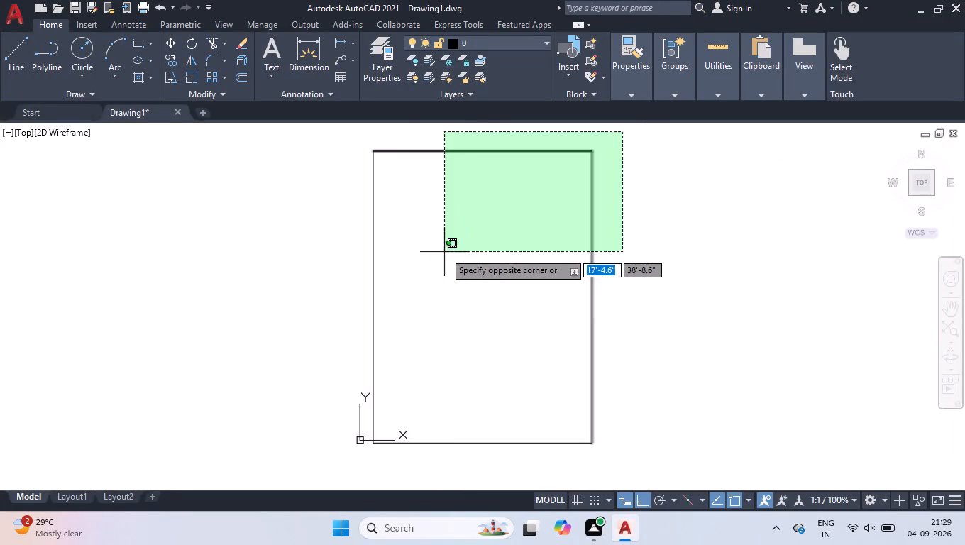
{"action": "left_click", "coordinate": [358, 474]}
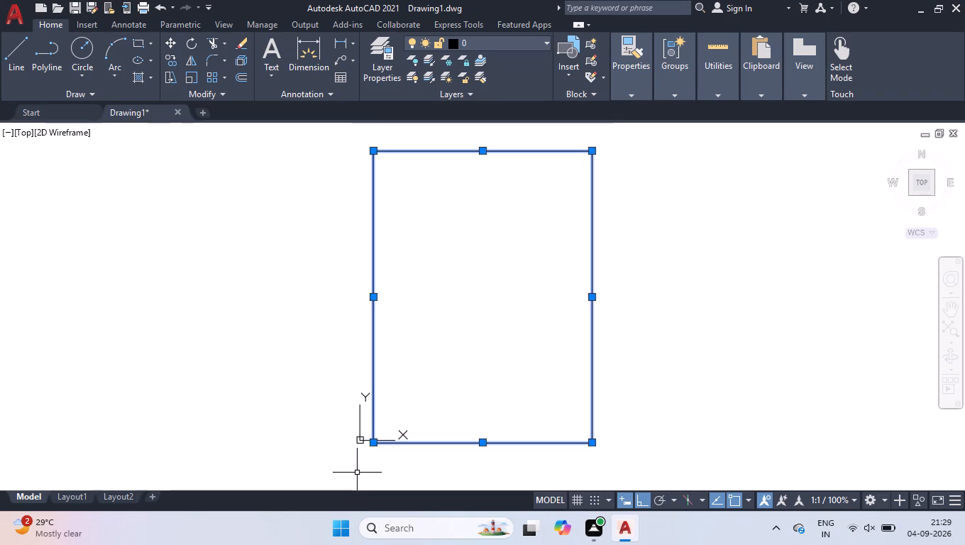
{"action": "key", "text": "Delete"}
Draw a 45' horizontal line to the right as the bottom edge of a new outline, keeping the Line command active.
{"action": "scroll", "coordinate": [846, 336], "scroll_direction": "up", "scroll_amount": 2}
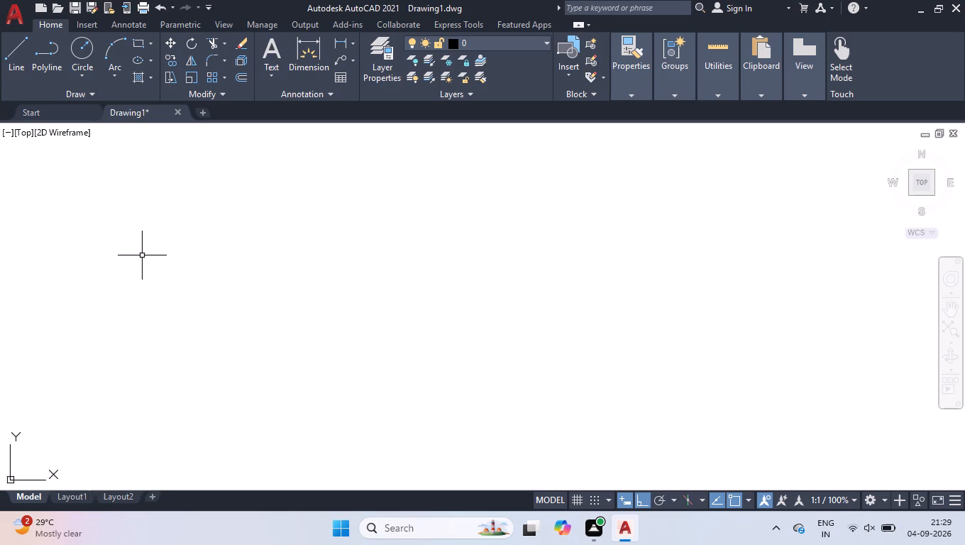
{"action": "key", "text": "l"}
{"action": "key", "text": "Return"}
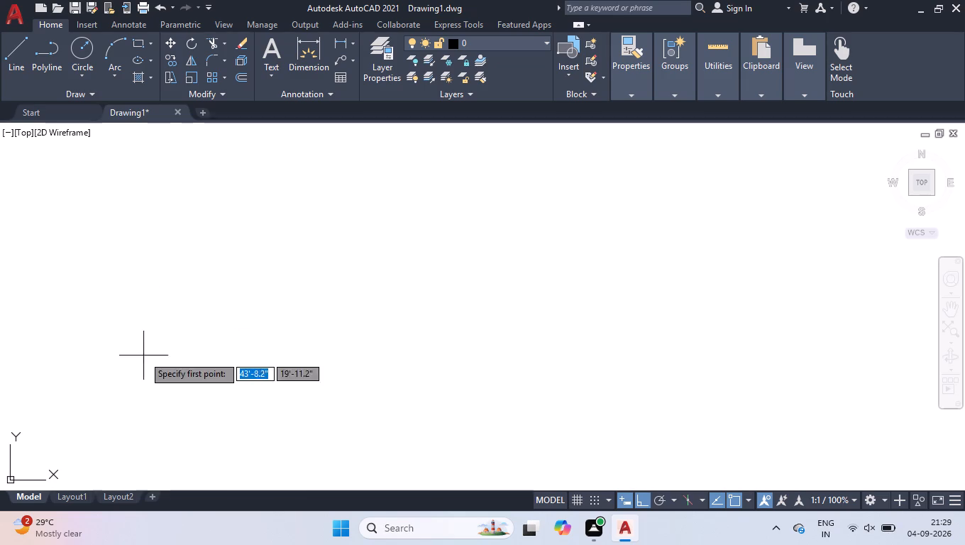
{"action": "left_click", "coordinate": [132, 415]}
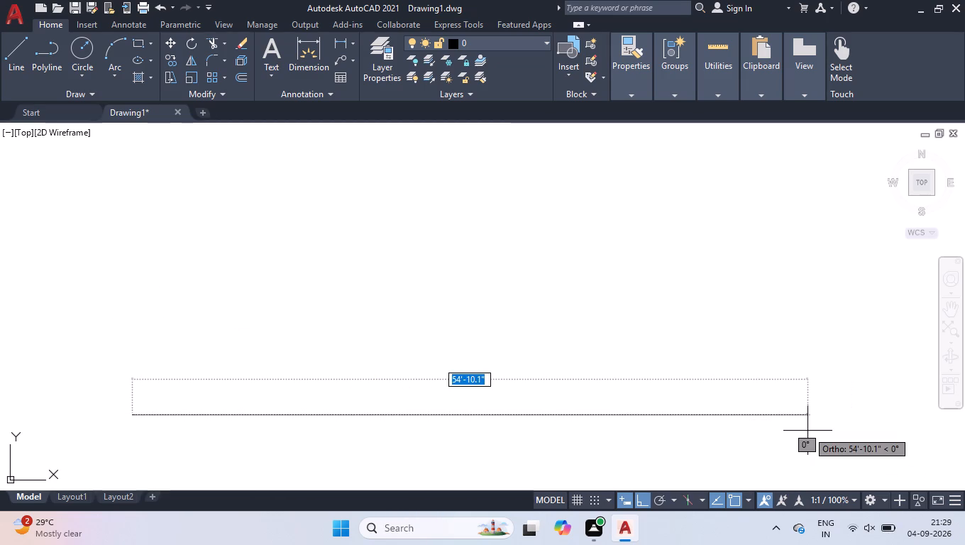
{"action": "type", "text": "45'"}
{"action": "key", "text": "Return"}
Continue the outline from the bottom edge's right end with 60' upward and 45' leftward segments, closing it into a rectangle.
{"action": "scroll", "coordinate": [688, 273], "scroll_direction": "down", "scroll_amount": 1}
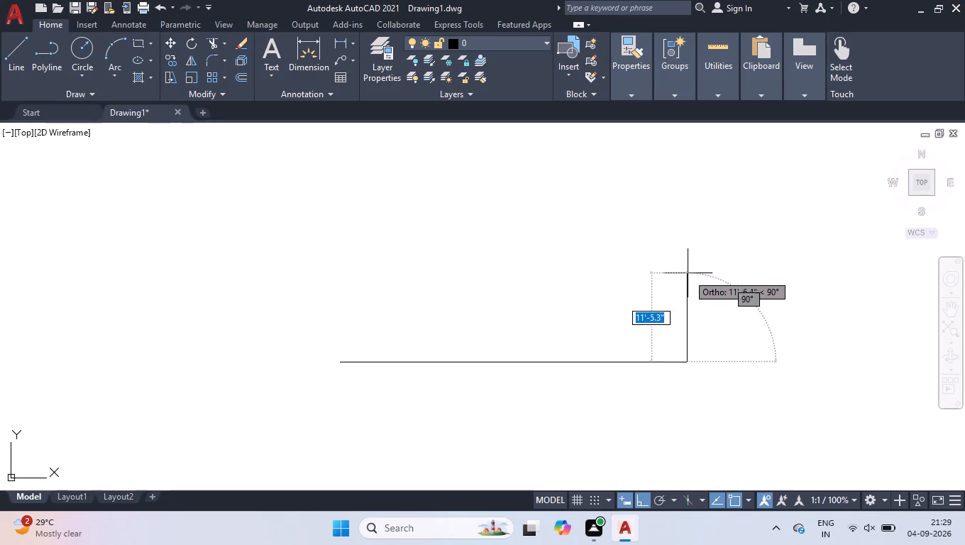
{"action": "scroll", "coordinate": [688, 276], "scroll_direction": "down", "scroll_amount": 2}
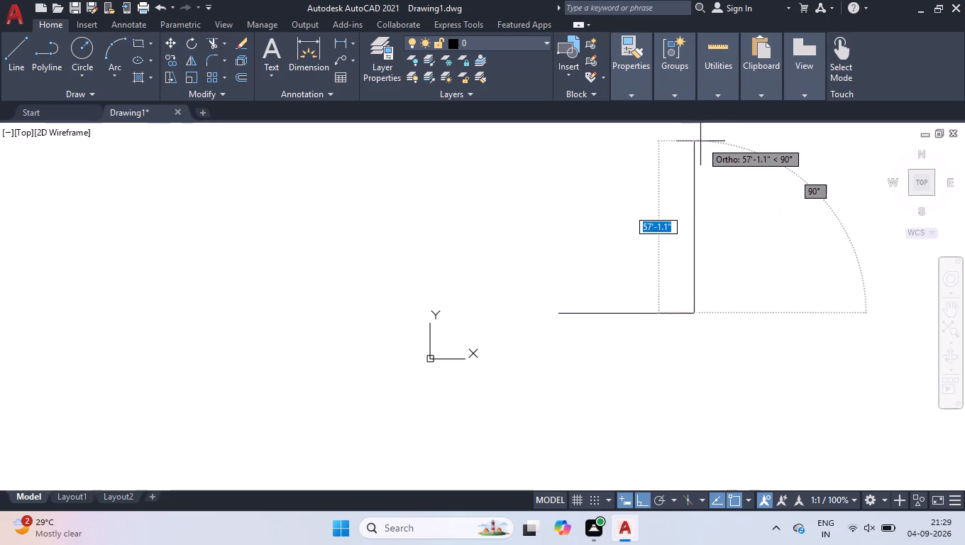
{"action": "scroll", "coordinate": [703, 137], "scroll_direction": "up", "scroll_amount": 2}
{"action": "scroll", "coordinate": [697, 138], "scroll_direction": "down", "scroll_amount": 1}
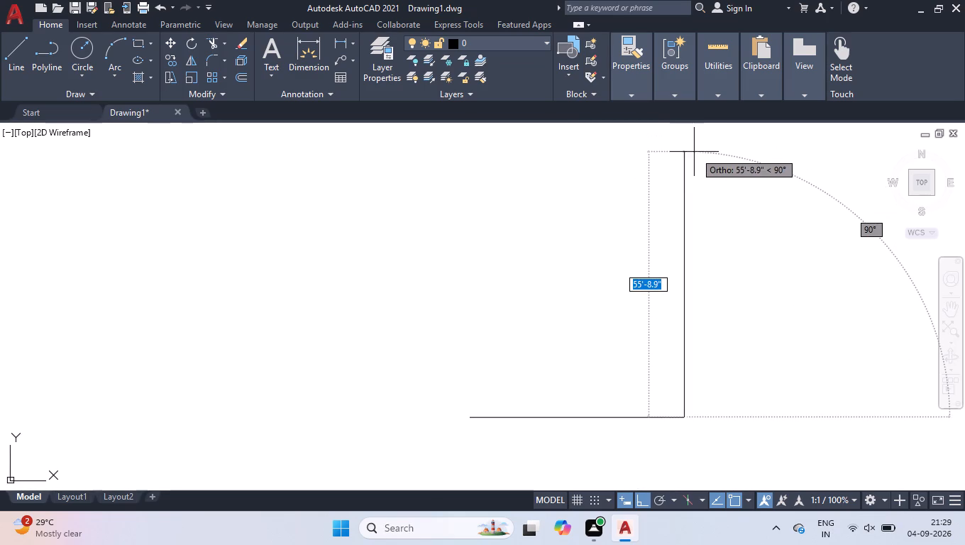
{"action": "scroll", "coordinate": [656, 205], "scroll_direction": "down", "scroll_amount": 1}
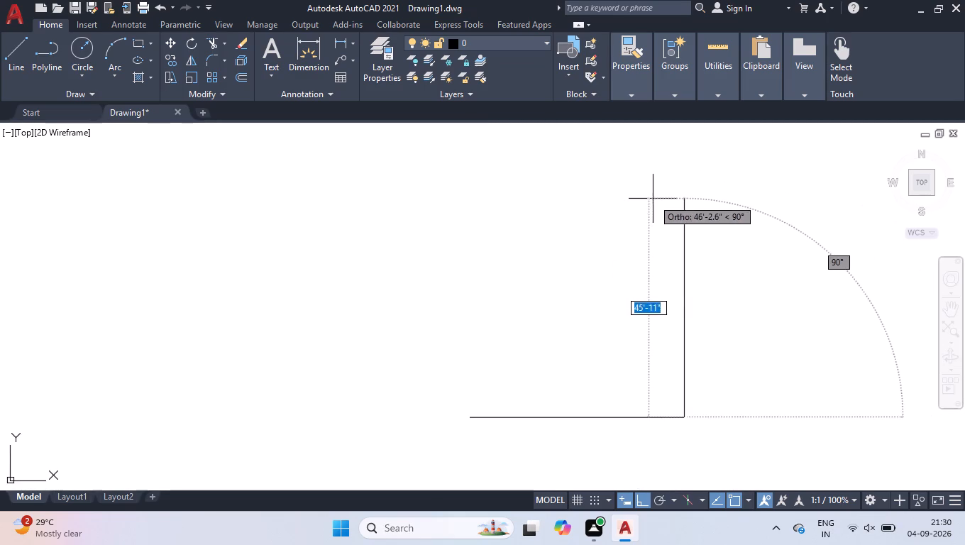
{"action": "scroll", "coordinate": [656, 205], "scroll_direction": "down", "scroll_amount": 1}
{"action": "scroll", "coordinate": [670, 142], "scroll_direction": "up", "scroll_amount": 2}
{"action": "scroll", "coordinate": [668, 144], "scroll_direction": "down", "scroll_amount": 1}
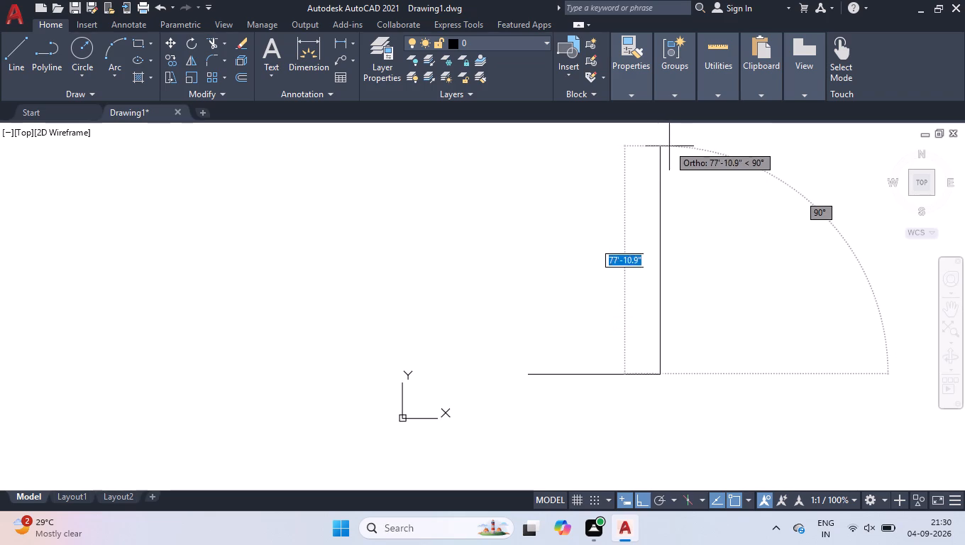
{"action": "type", "text": "60'"}
{"action": "key", "text": "Return"}
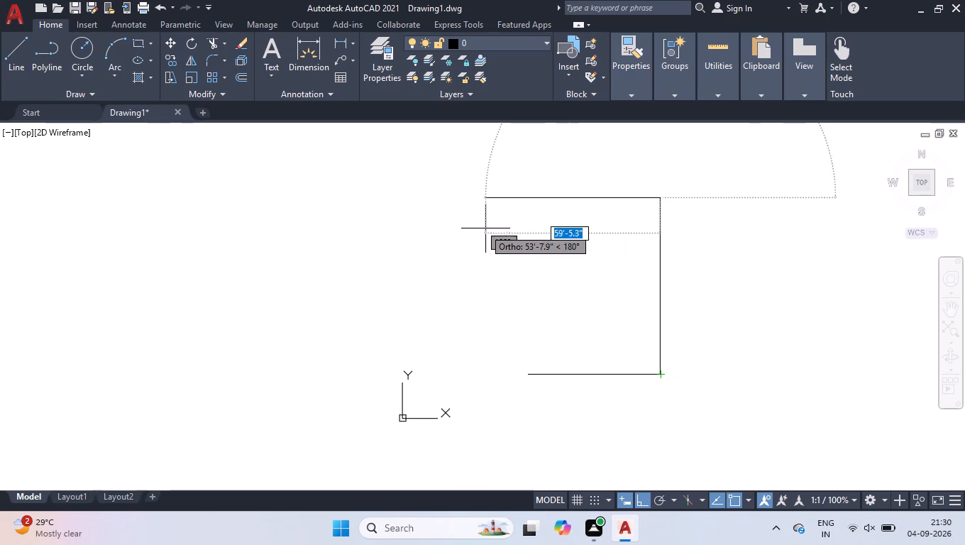
{"action": "type", "text": "45'"}
{"action": "key", "text": "Return"}
{"action": "key", "text": "c"}
{"action": "key", "text": "Return"}
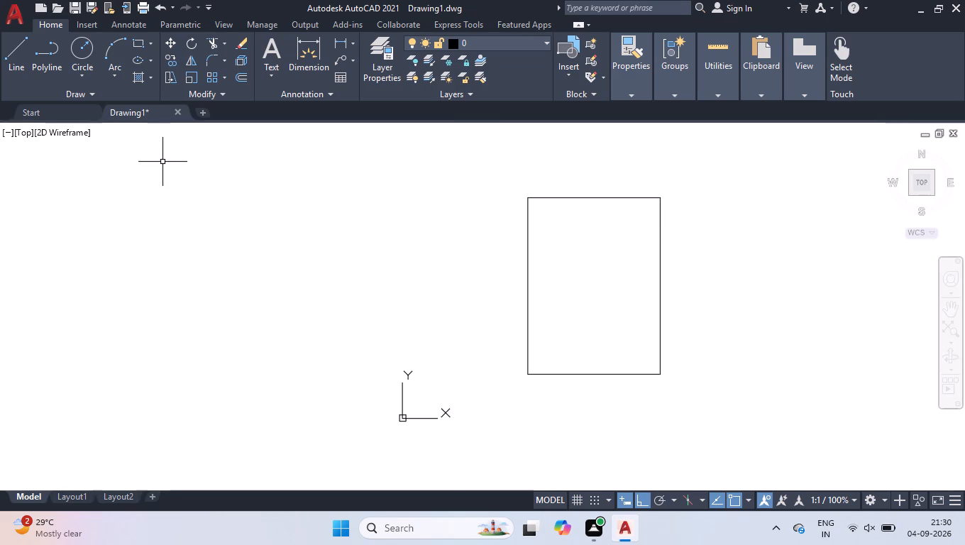
Join the four lines of the 45' by 60' rectangle into a single polyline.
{"action": "left_click", "coordinate": [924, 182]}
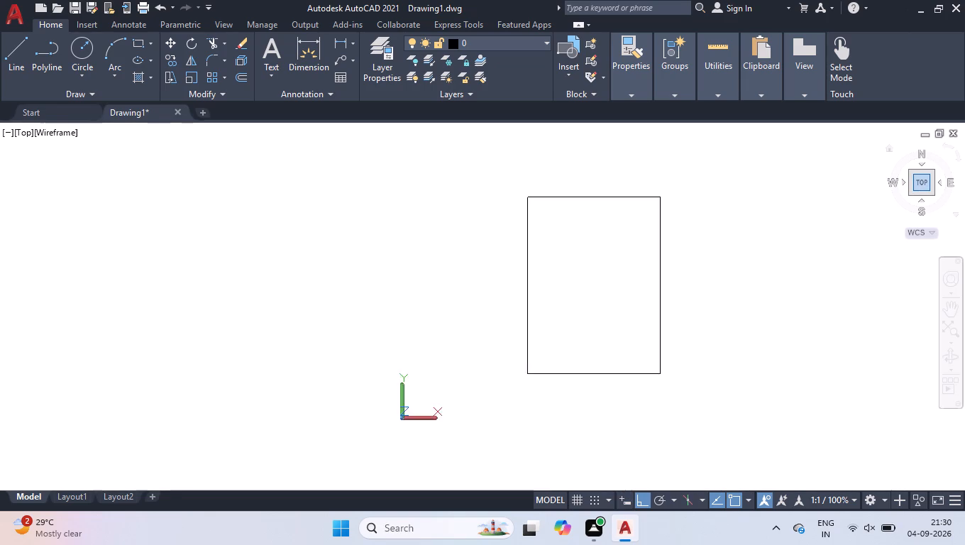
{"action": "left_click", "coordinate": [615, 138]}
{"action": "left_click", "coordinate": [342, 475]}
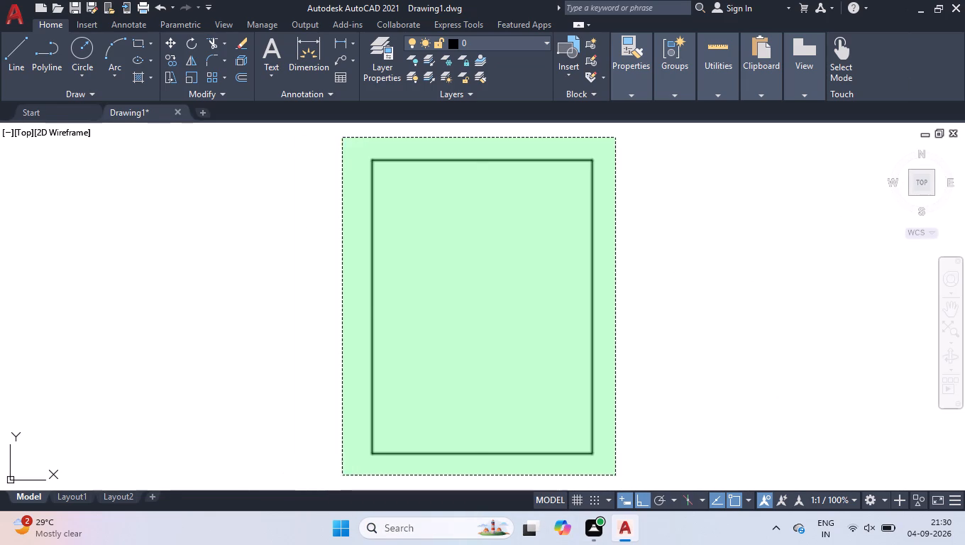
{"action": "key", "text": "j"}
{"action": "key", "text": "Return"}
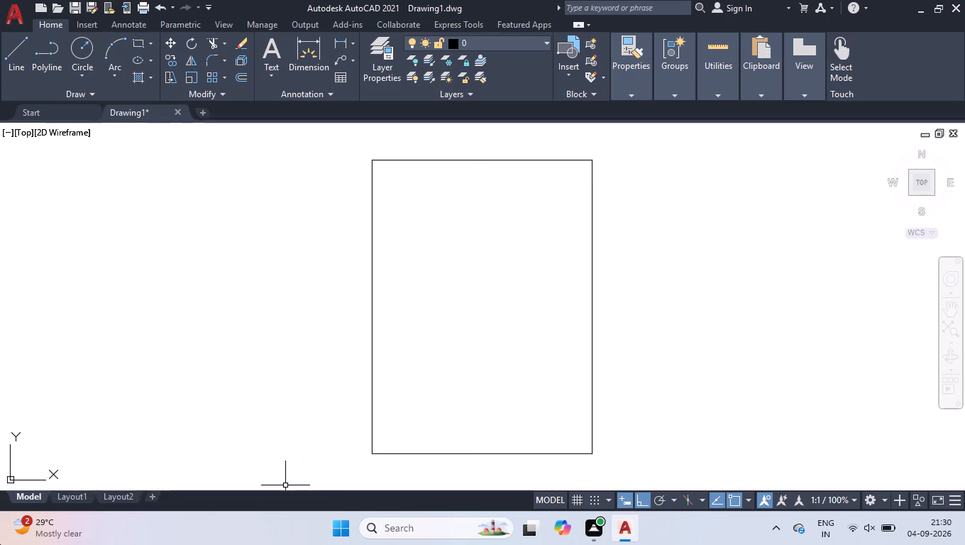
Offset the joined rectangle 9" inward to form the inner wall line.
{"action": "left_click", "coordinate": [634, 139]}
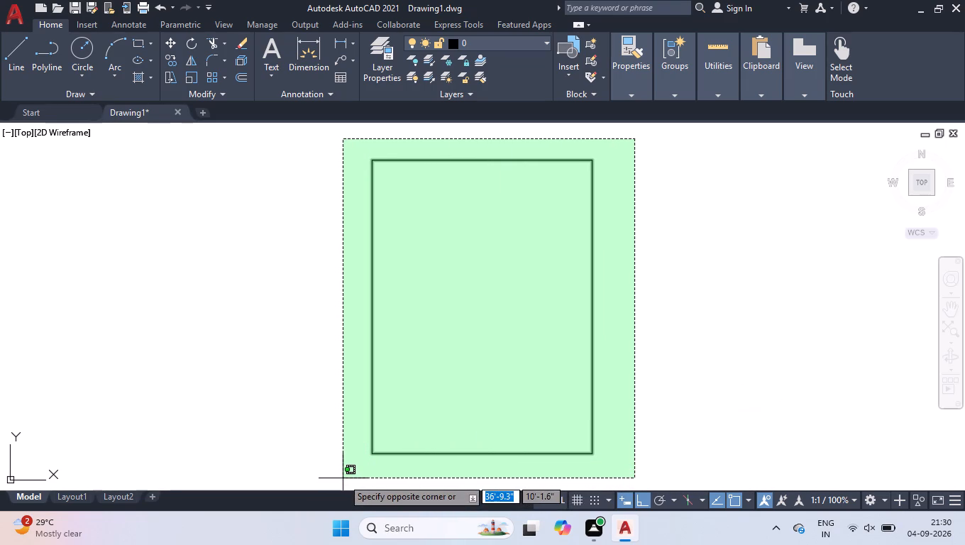
{"action": "left_click", "coordinate": [343, 478]}
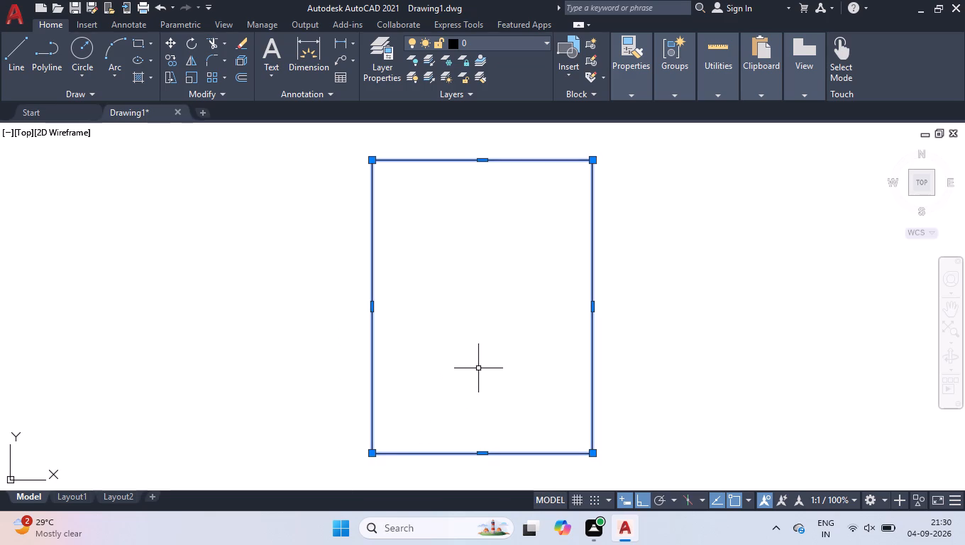
{"action": "type", "text": "off"}
{"action": "key", "text": "Return"}
{"action": "key", "text": "9"}
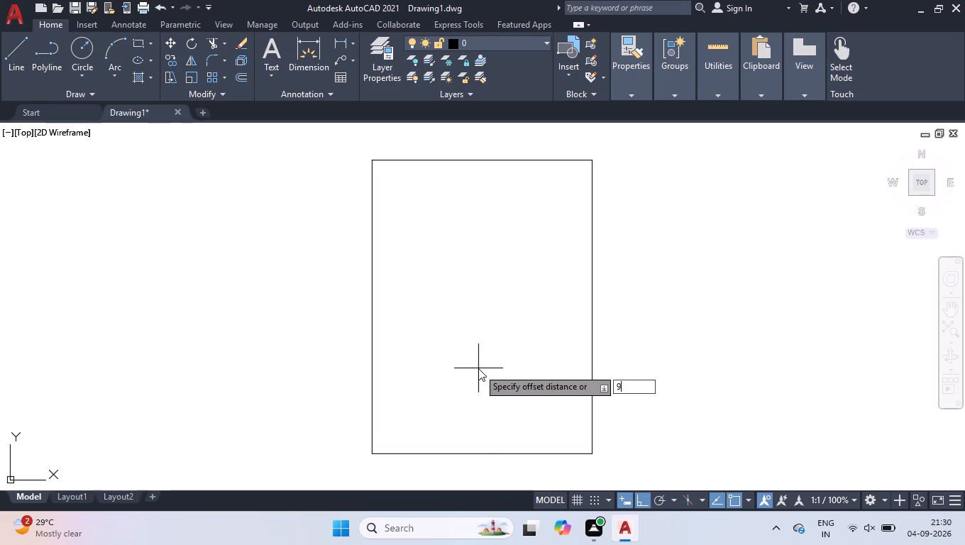
{"action": "key", "text": "Return"}
{"action": "left_click", "coordinate": [479, 365]}
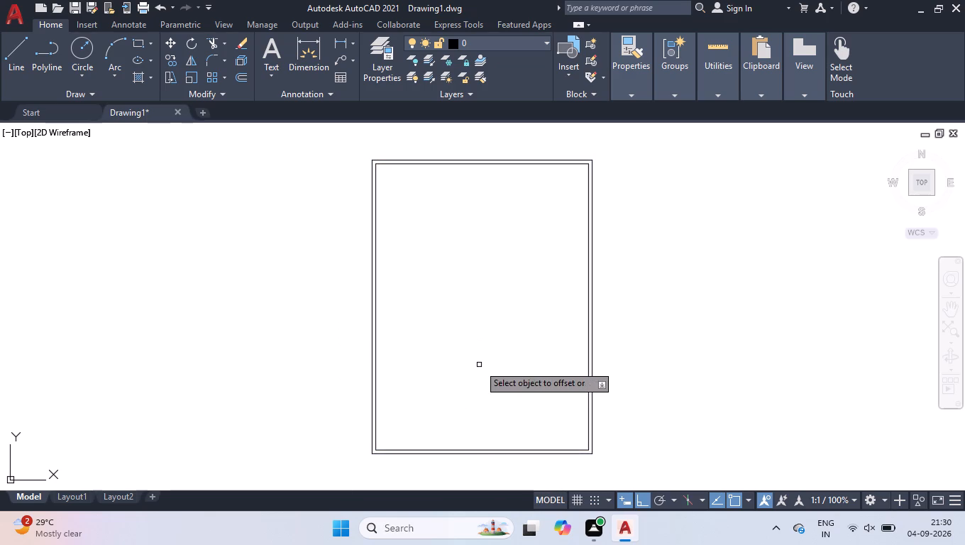
{"action": "key", "text": "Return"}
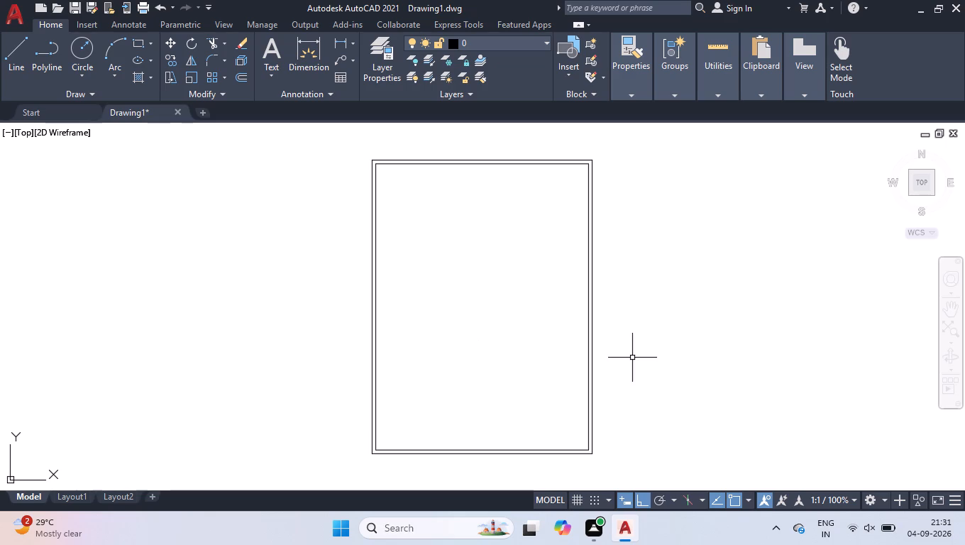
Explode both the outer and inner rectangles into separate lines.
{"action": "left_click", "coordinate": [620, 143]}
{"action": "left_click", "coordinate": [562, 223]}
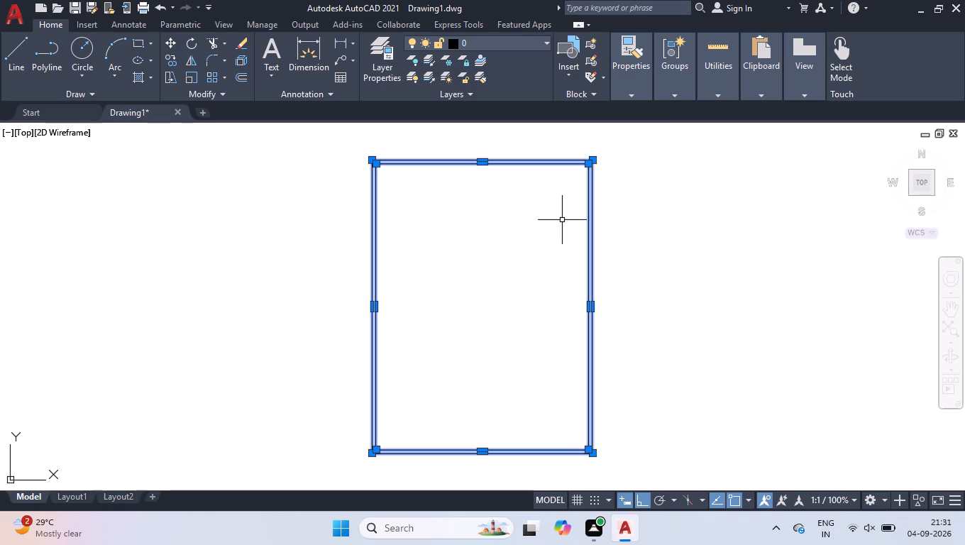
{"action": "type", "text": "explode"}
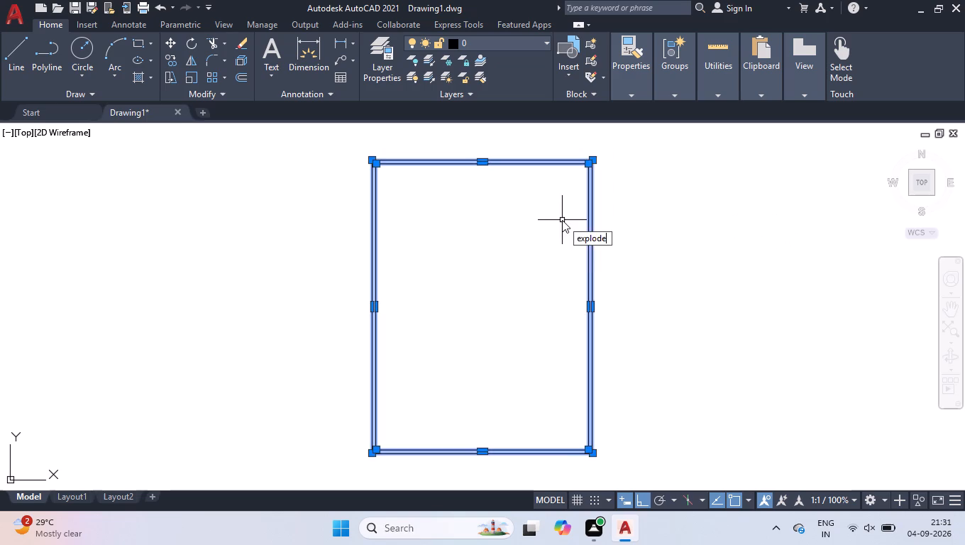
{"action": "key", "text": "Return"}
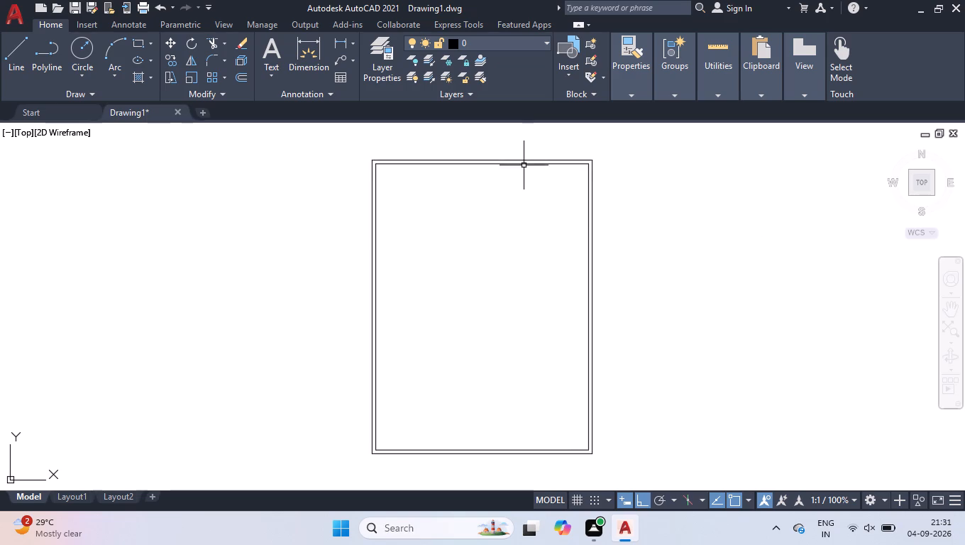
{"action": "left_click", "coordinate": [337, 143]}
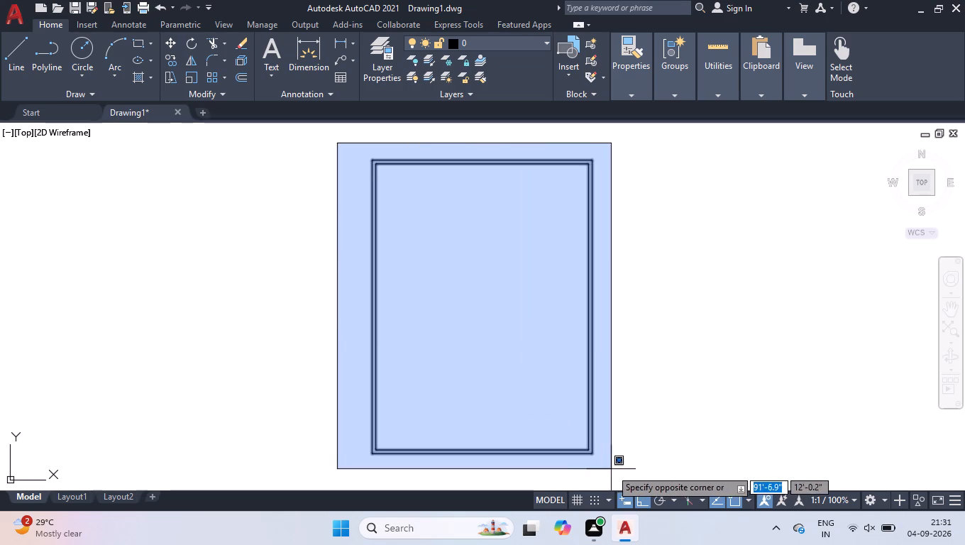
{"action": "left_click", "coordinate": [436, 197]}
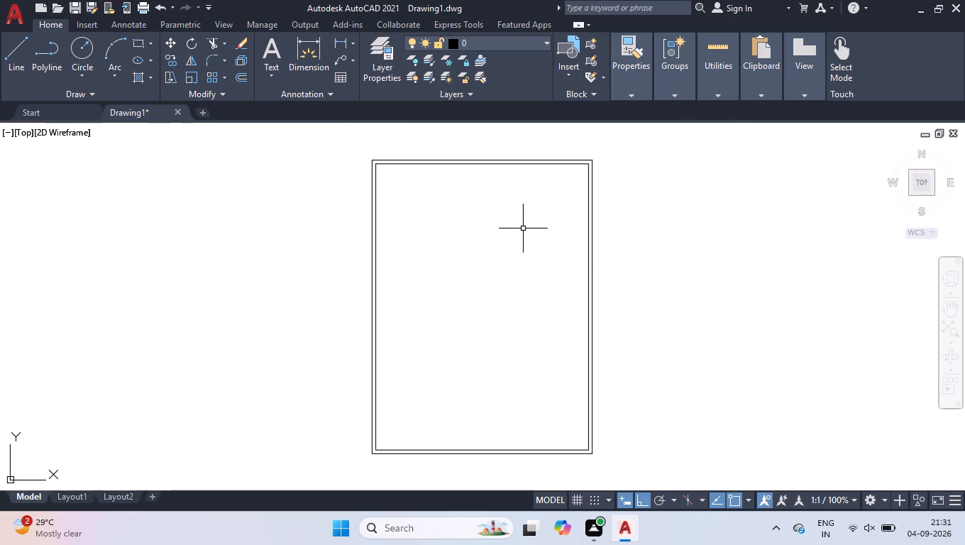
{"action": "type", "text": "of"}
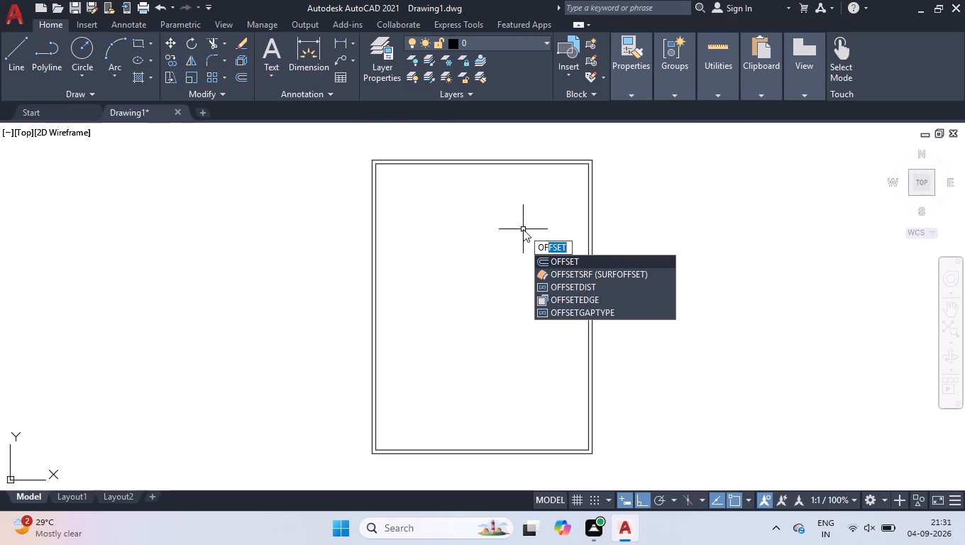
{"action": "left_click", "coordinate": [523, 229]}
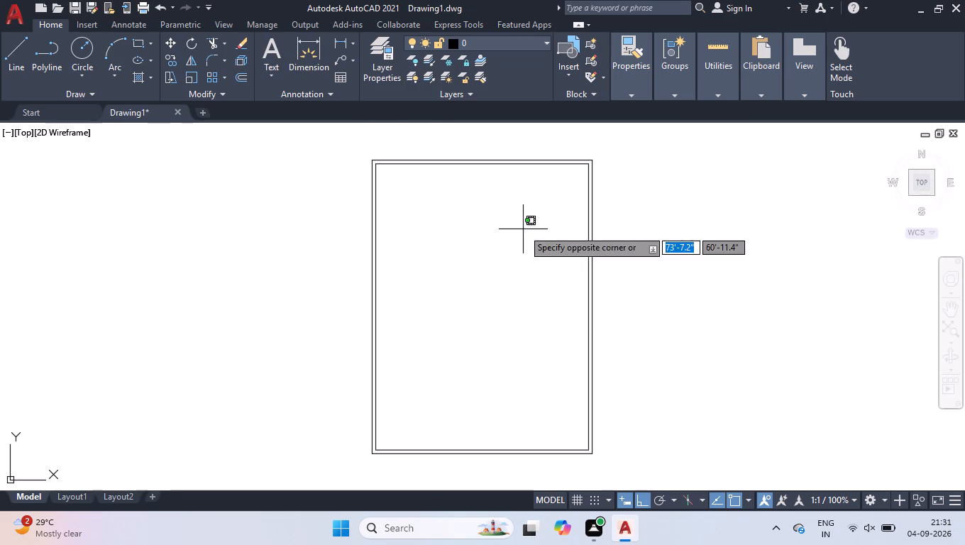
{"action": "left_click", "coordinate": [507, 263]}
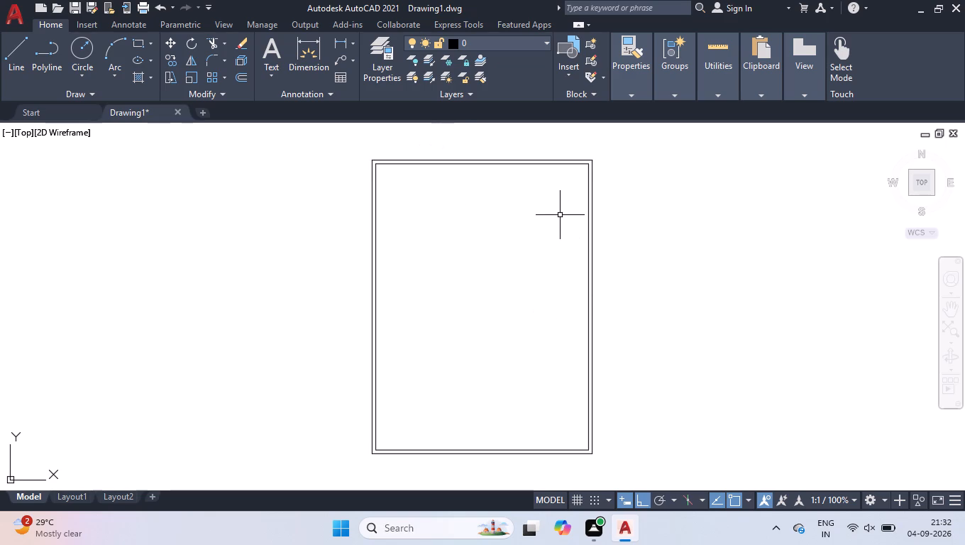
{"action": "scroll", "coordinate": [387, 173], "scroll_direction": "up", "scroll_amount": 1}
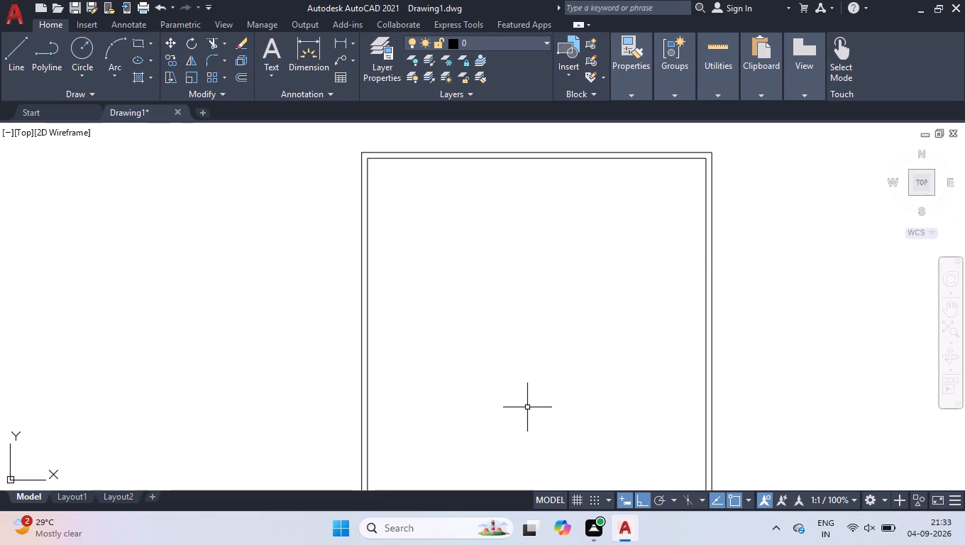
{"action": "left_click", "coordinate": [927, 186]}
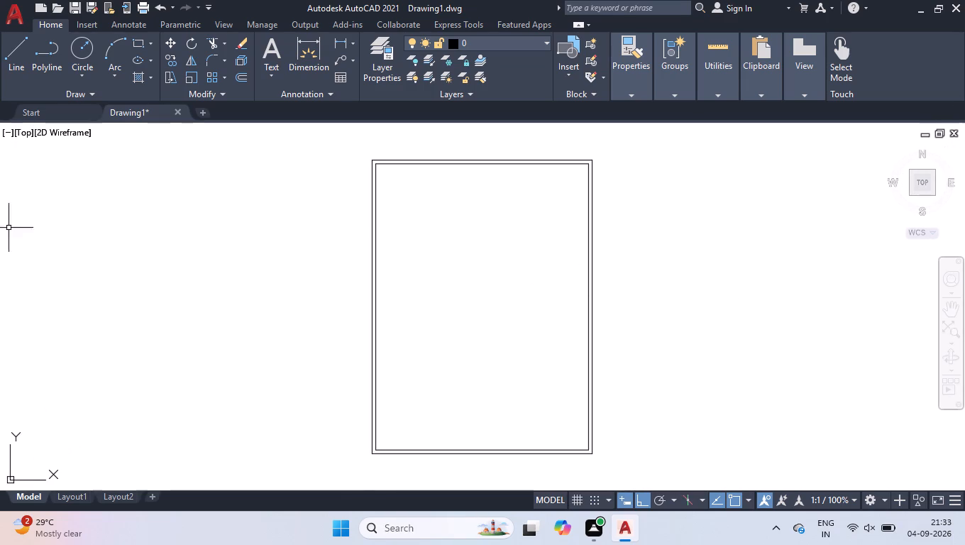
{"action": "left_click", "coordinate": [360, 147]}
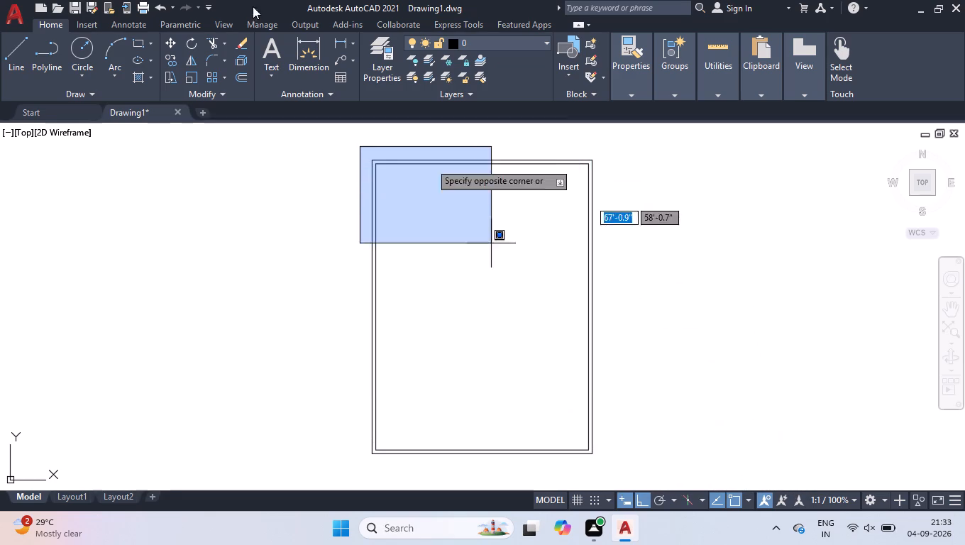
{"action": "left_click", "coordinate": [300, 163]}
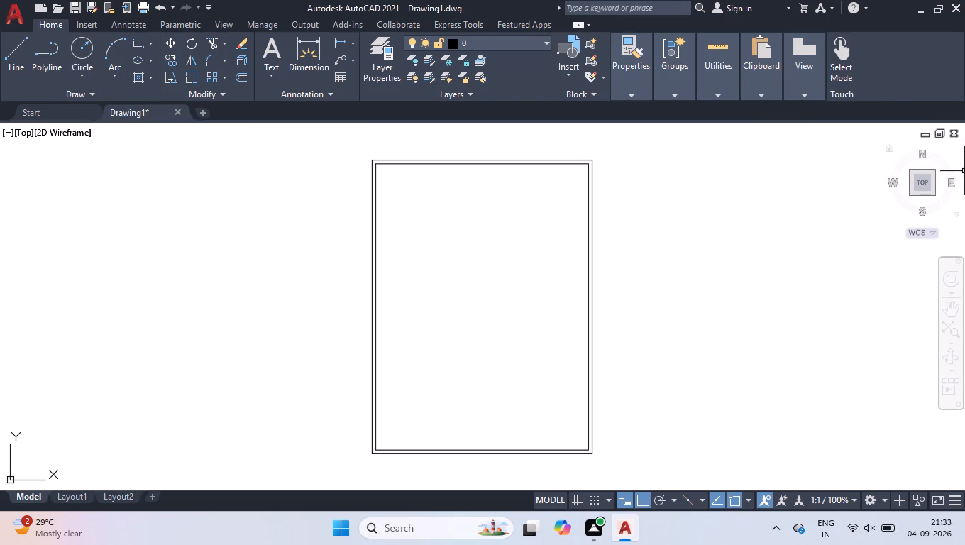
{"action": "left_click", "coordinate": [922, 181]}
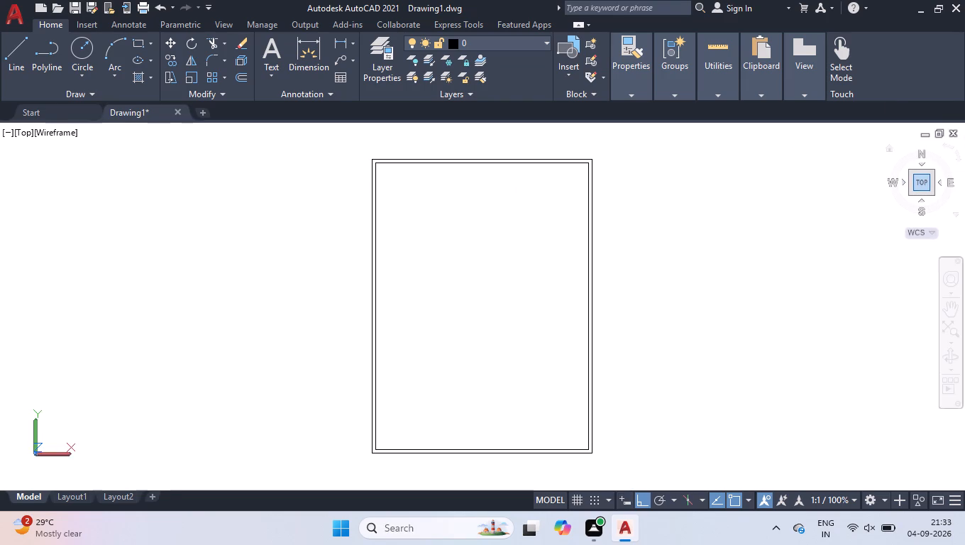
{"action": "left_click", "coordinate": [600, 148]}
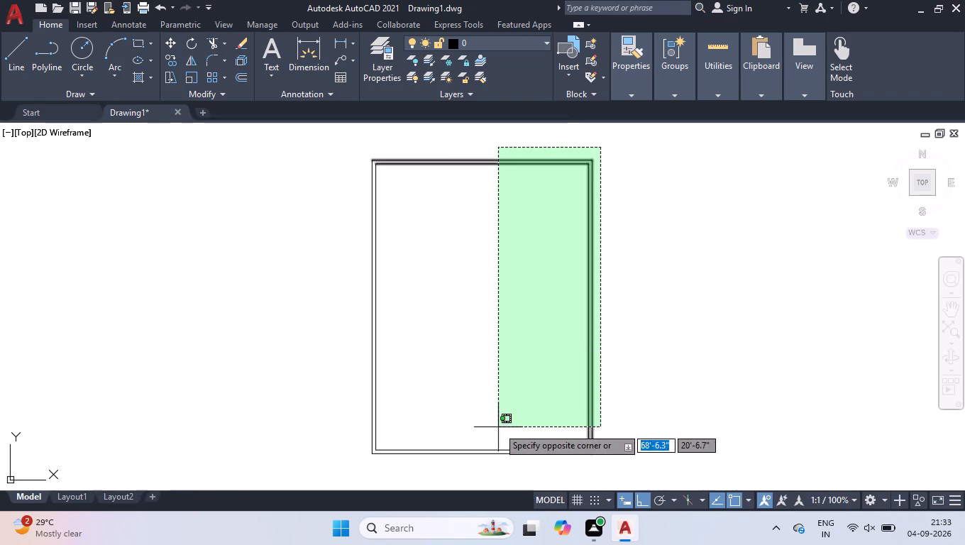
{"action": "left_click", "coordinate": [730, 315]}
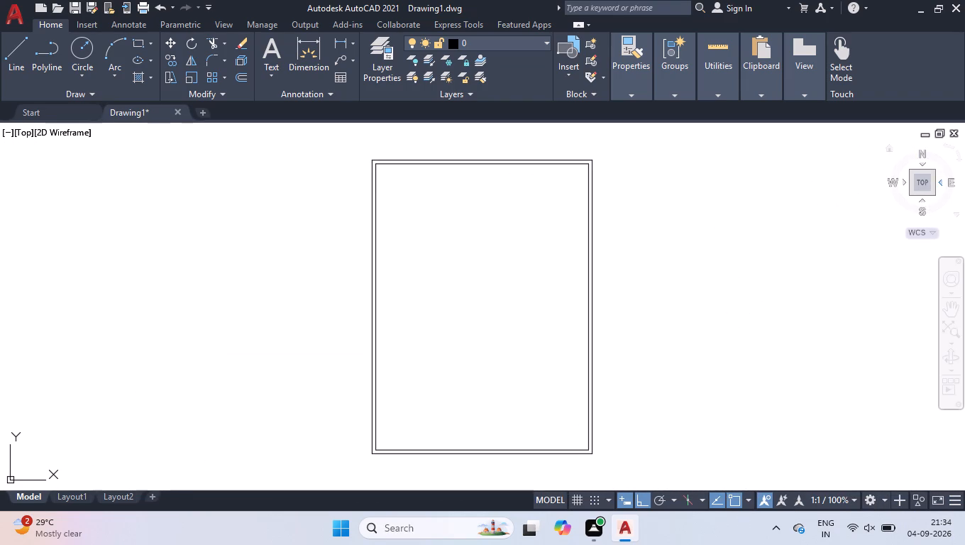
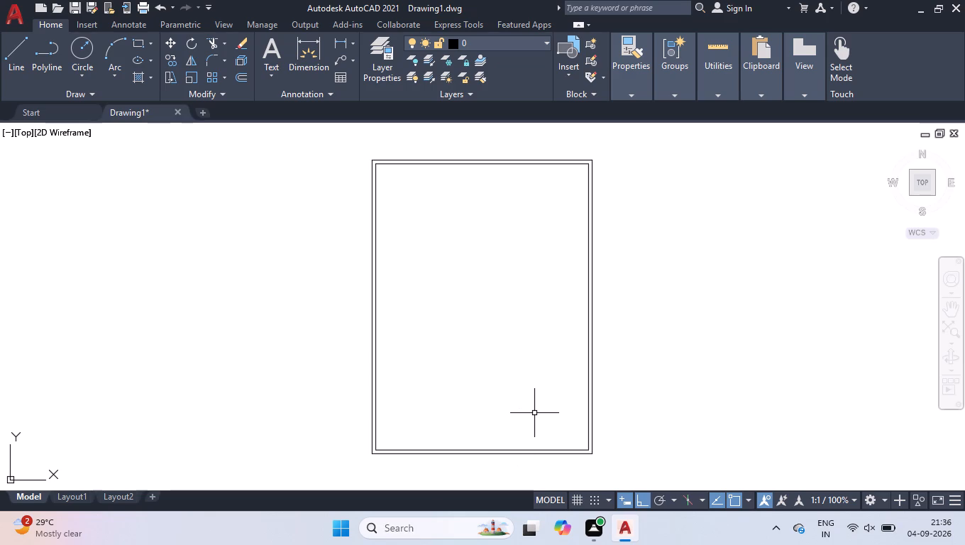
Draw lines from the inner wall's top-left corner: 9' right, 5'3" down, and back left to the inner wall line.
{"action": "left_click", "coordinate": [926, 178]}
{"action": "key", "text": "o"}
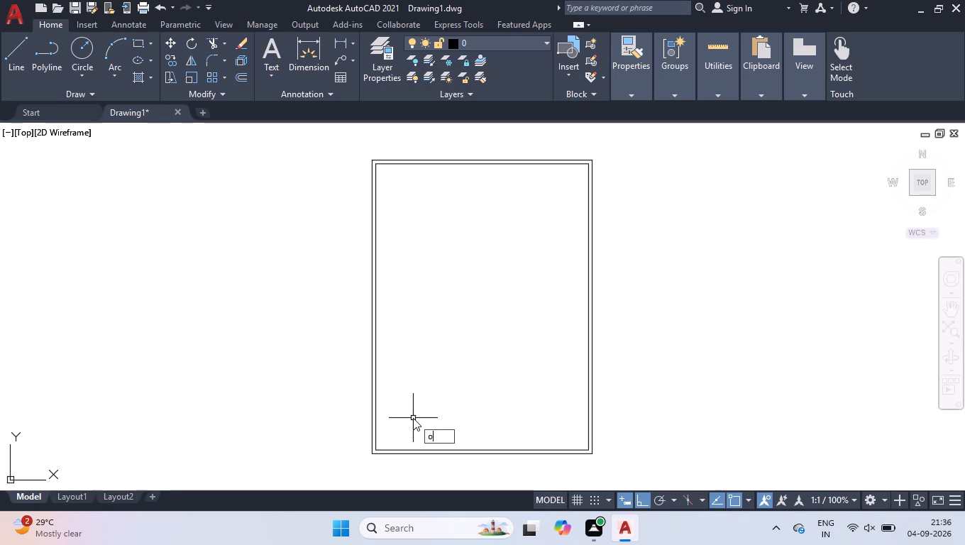
{"action": "key", "text": "BackSpace"}
{"action": "key", "text": "l"}
{"action": "key", "text": "Return"}
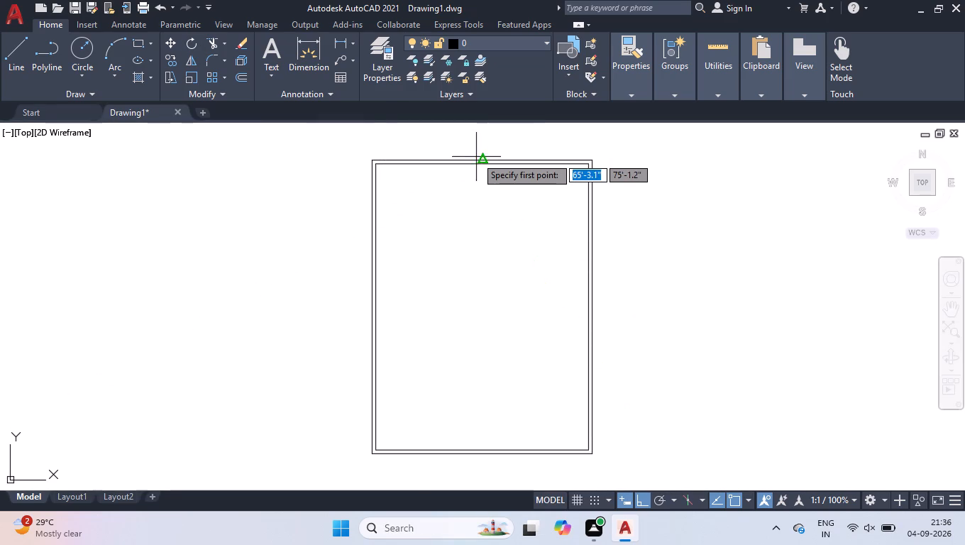
{"action": "scroll", "coordinate": [480, 157], "scroll_direction": "up", "scroll_amount": 1}
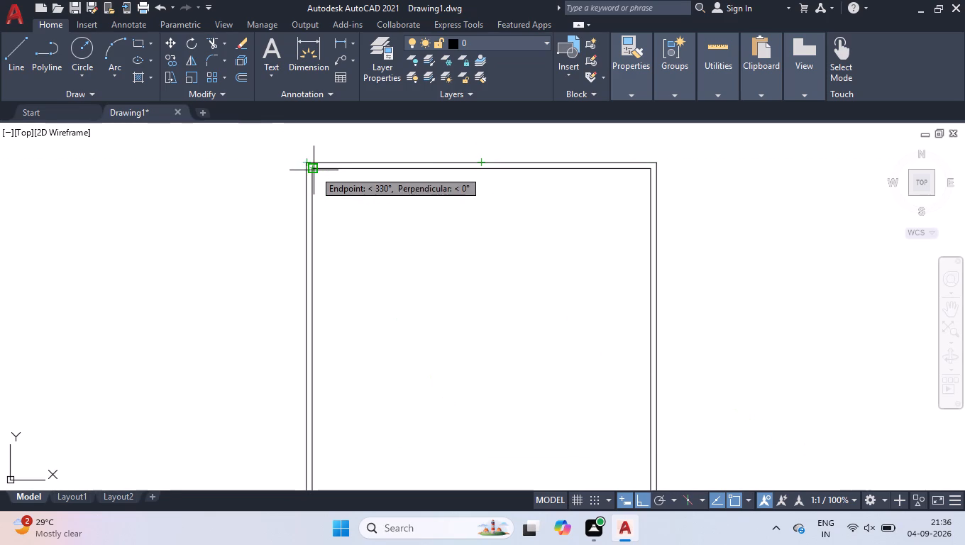
{"action": "left_click", "coordinate": [309, 171]}
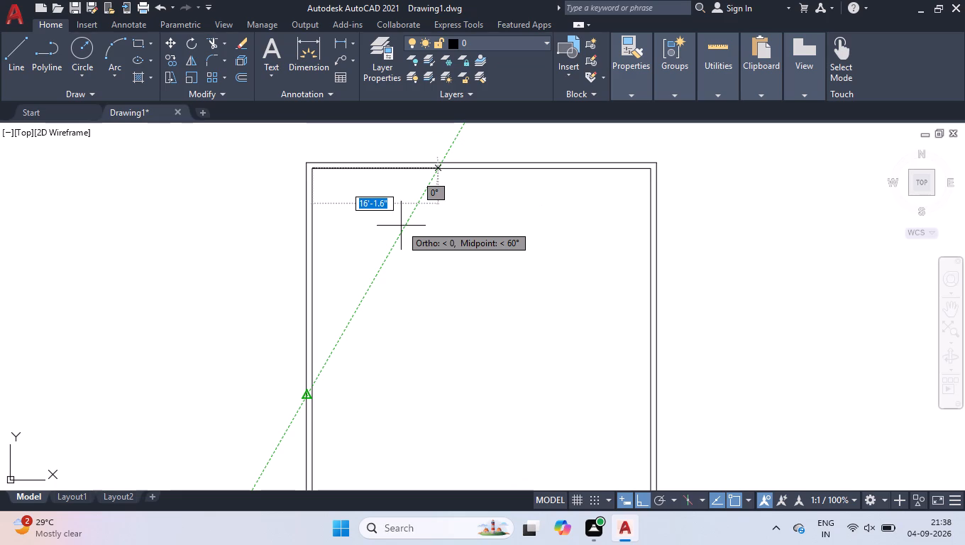
{"action": "type", "text": "9'"}
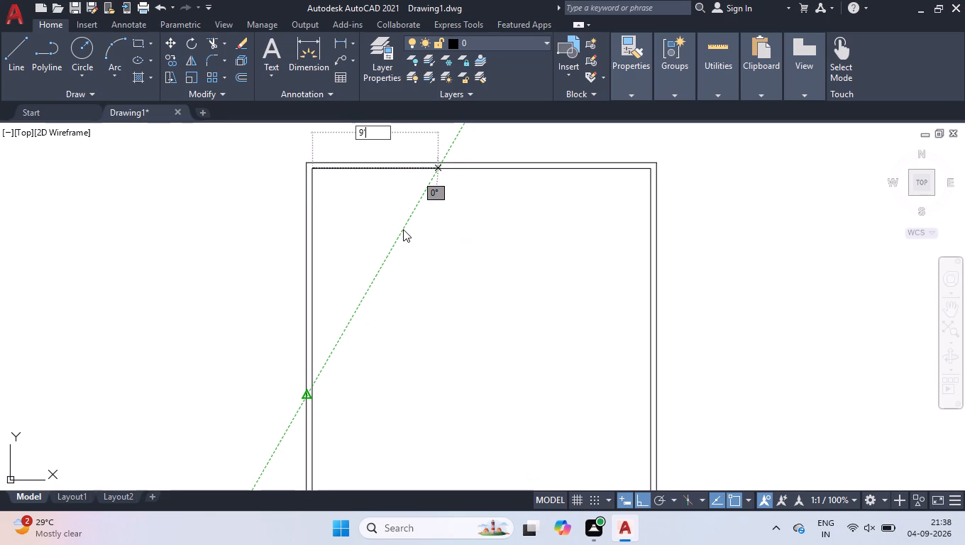
{"action": "key", "text": "Return"}
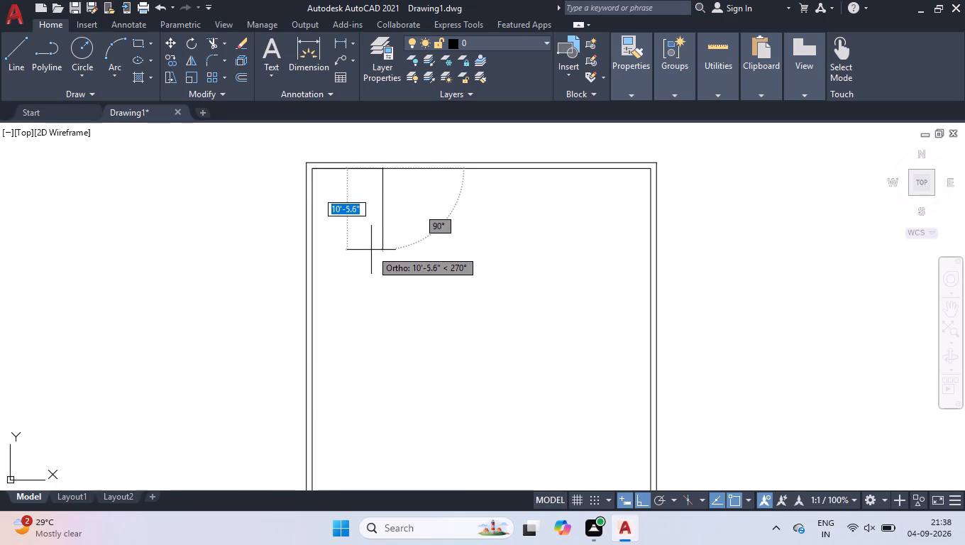
{"action": "type", "text": "5'3"}
{"action": "key", "text": "Return"}
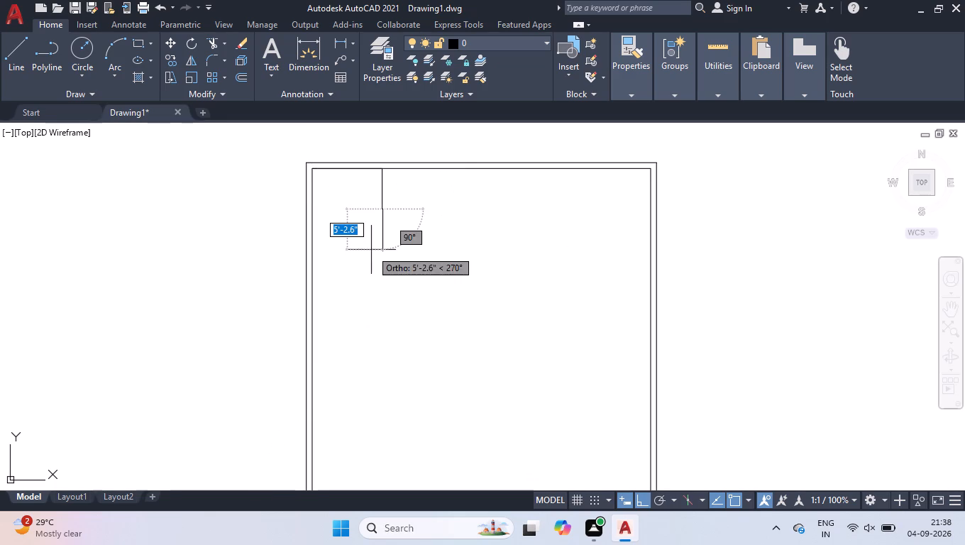
{"action": "left_click", "coordinate": [311, 211]}
{"action": "key", "text": "space"}
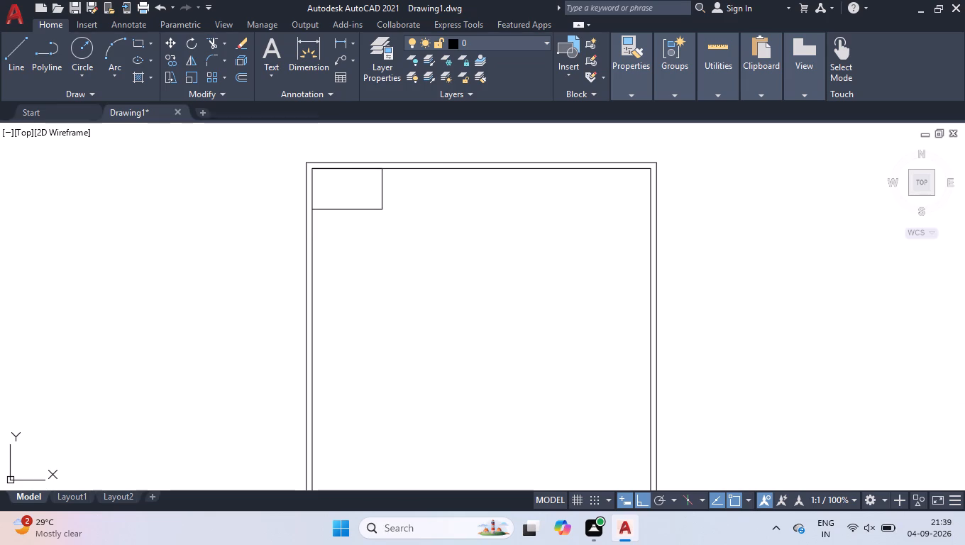
Delete the 9' top line of the small room that overlaps the inner wall line.
{"action": "left_click", "coordinate": [361, 167]}
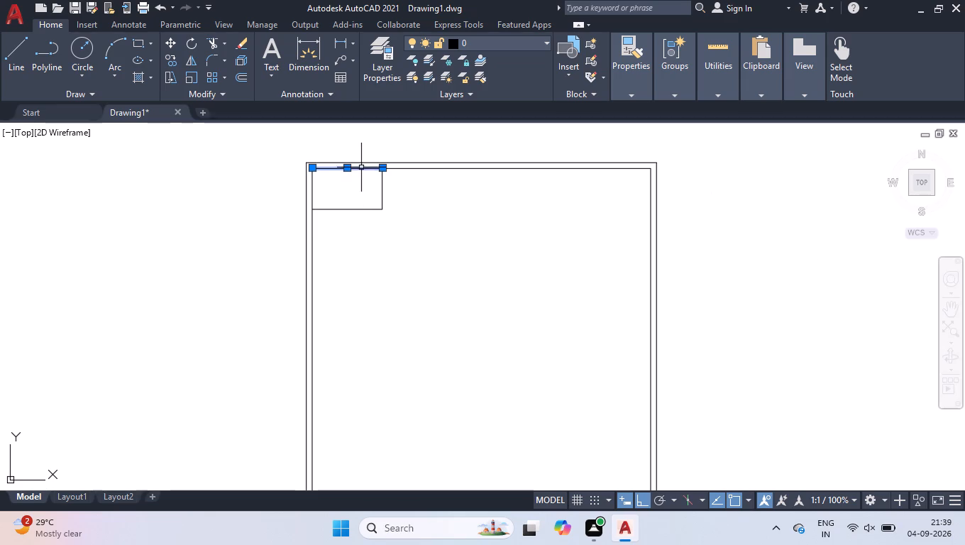
{"action": "key", "text": "Delete"}
Offset the small room's right line and bottom line 9" outward to form its partition walls.
{"action": "type", "text": "off"}
{"action": "key", "text": "Return"}
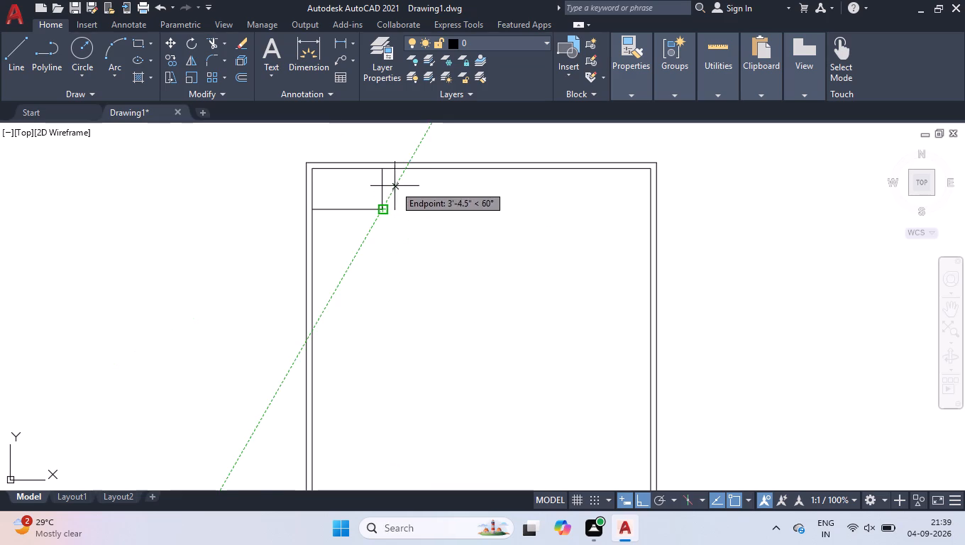
{"action": "scroll", "coordinate": [395, 180], "scroll_direction": "up", "scroll_amount": 1}
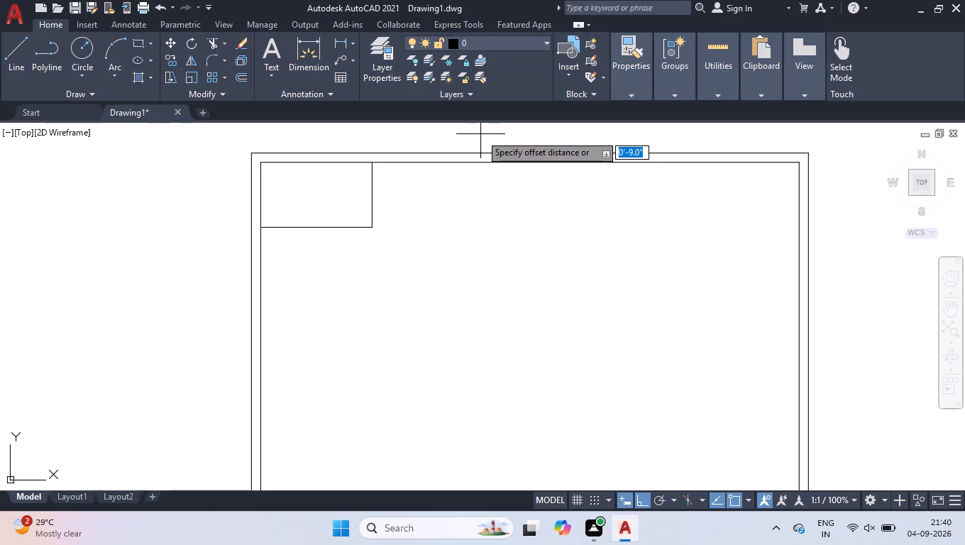
{"action": "type", "text": "off"}
{"action": "key", "text": "Return"}
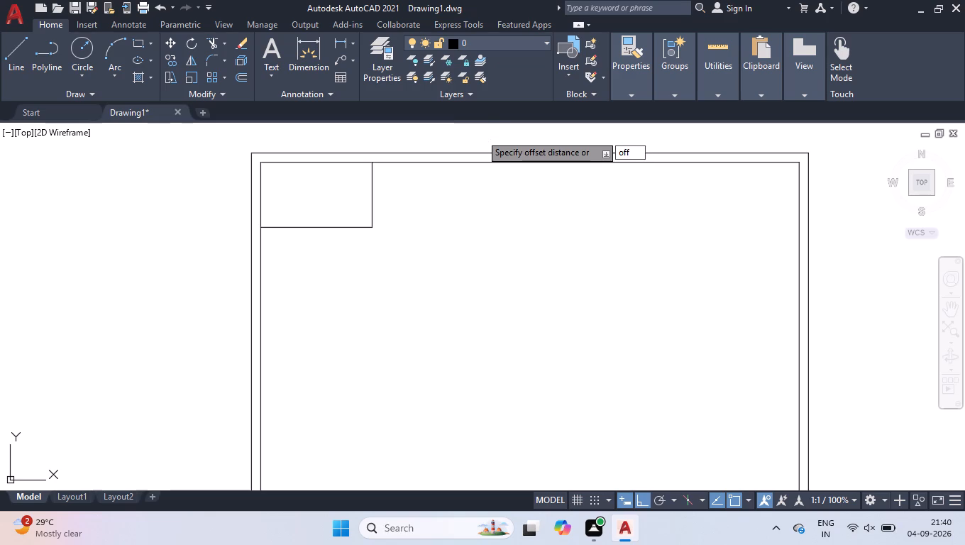
{"action": "key", "text": "9"}
{"action": "key", "text": "Return"}
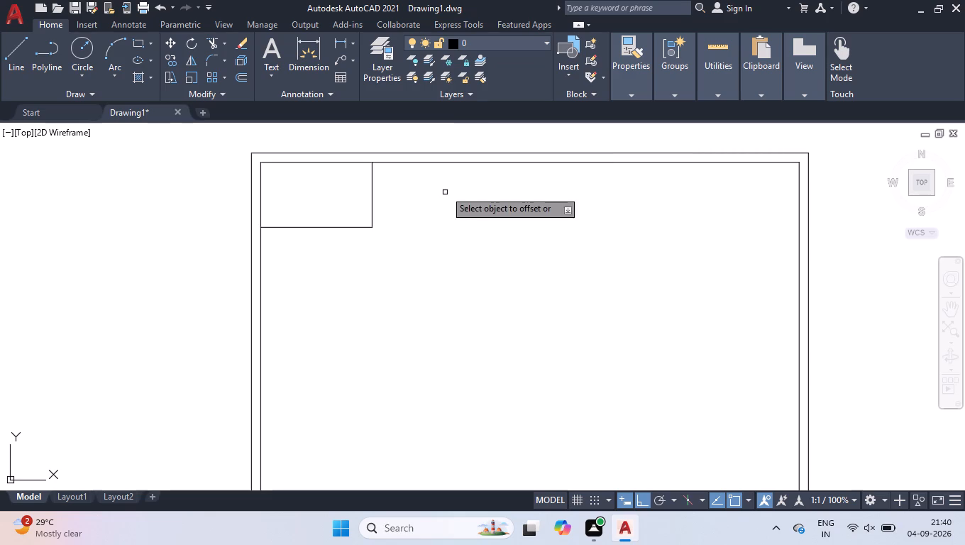
{"action": "left_click", "coordinate": [371, 202]}
{"action": "left_click", "coordinate": [417, 204]}
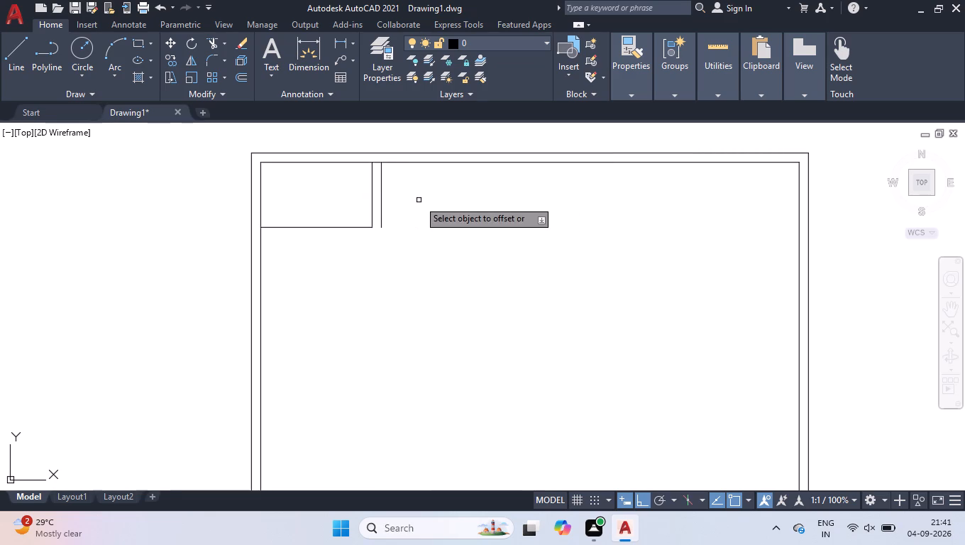
{"action": "left_click", "coordinate": [302, 227]}
{"action": "left_click", "coordinate": [304, 269]}
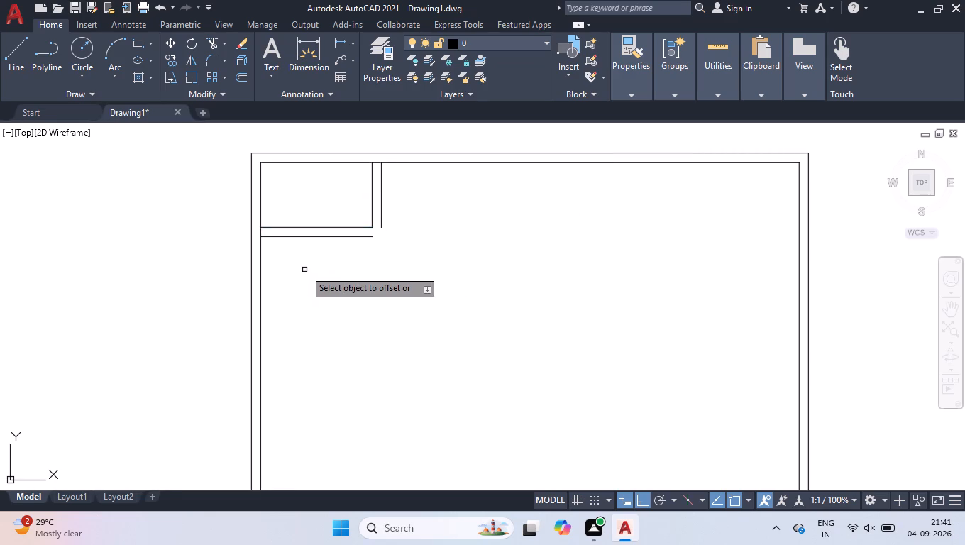
{"action": "key", "text": "Return"}
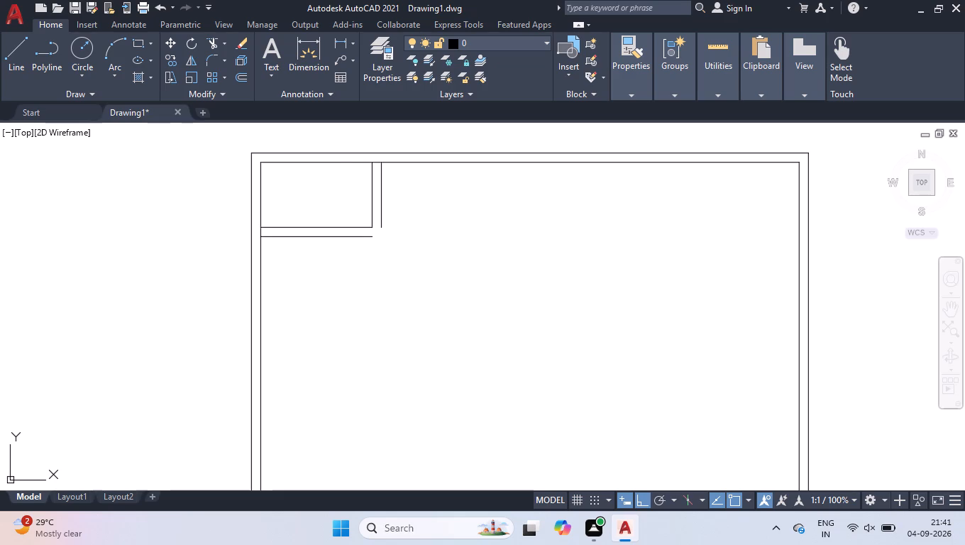
Fillet the two offset partition lines so they meet in a corner at the room's lower right.
{"action": "scroll", "coordinate": [371, 210], "scroll_direction": "up", "scroll_amount": 2}
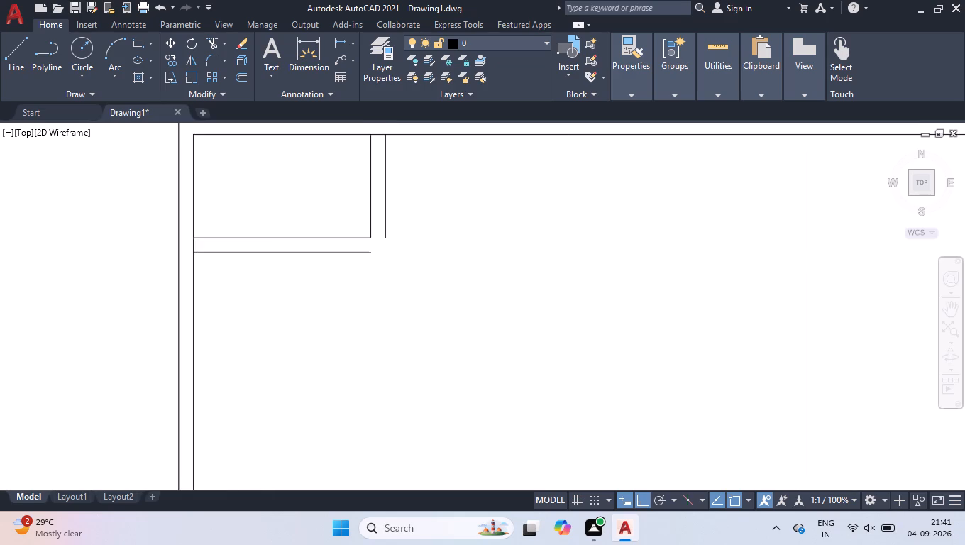
{"action": "key", "text": "f"}
{"action": "key", "text": "Return"}
{"action": "left_click", "coordinate": [392, 216]}
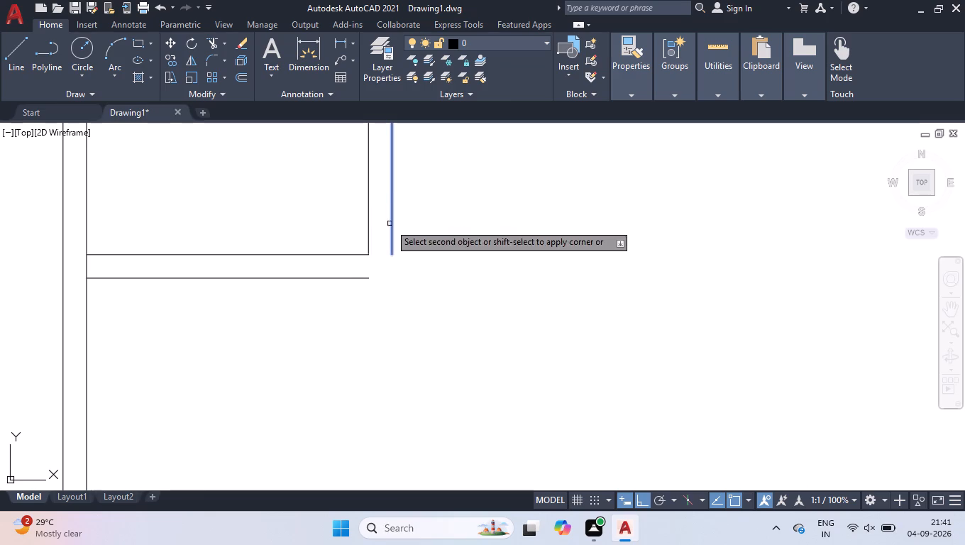
{"action": "left_click", "coordinate": [360, 276]}
Extend the outer vertical partition line up to the building's outer top wall line.
{"action": "scroll", "coordinate": [404, 346], "scroll_direction": "down", "scroll_amount": 3}
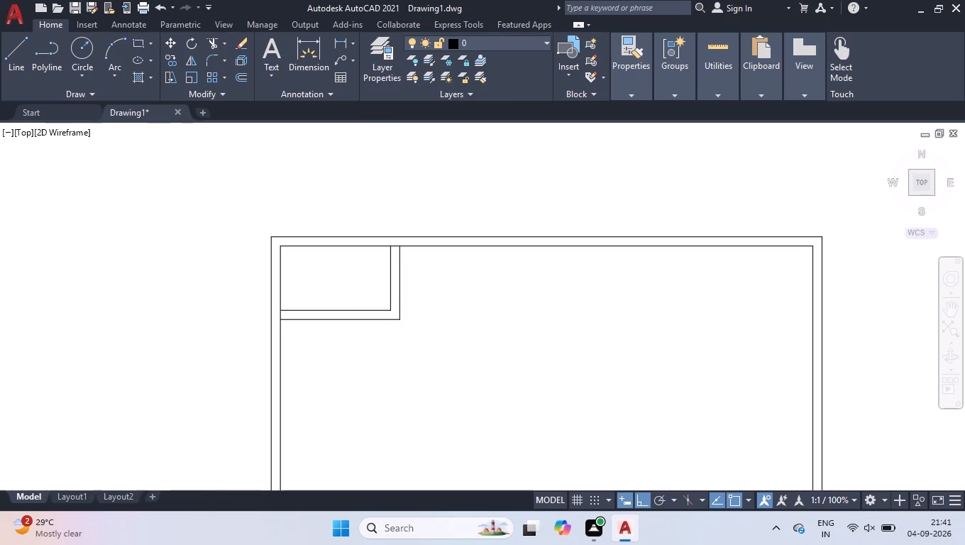
{"action": "scroll", "coordinate": [465, 358], "scroll_direction": "up", "scroll_amount": 2}
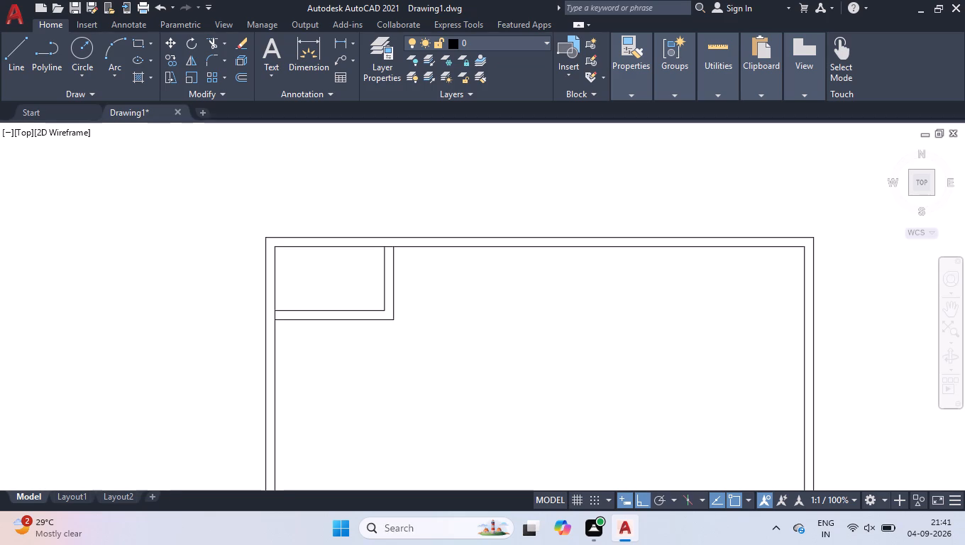
{"action": "type", "text": "ex"}
{"action": "key", "text": "Return"}
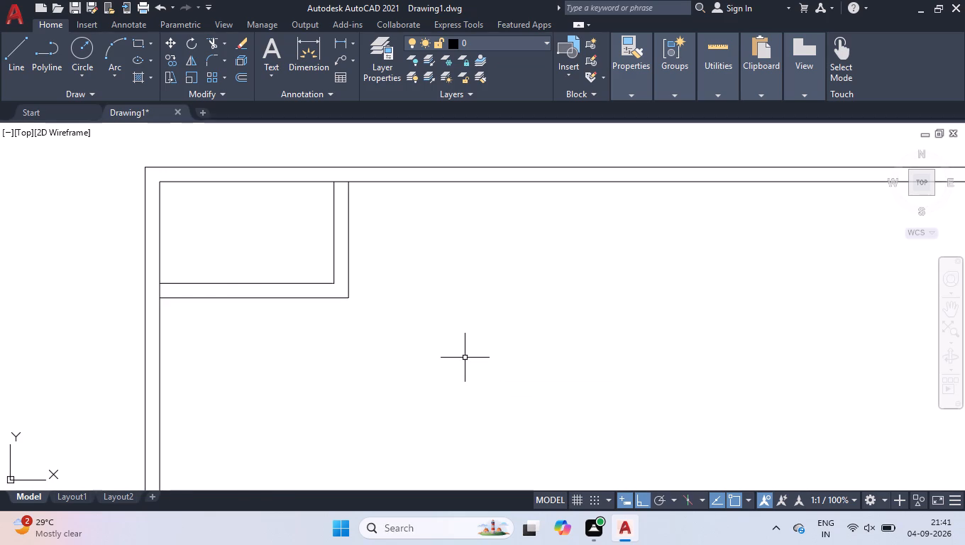
{"action": "left_click", "coordinate": [351, 203]}
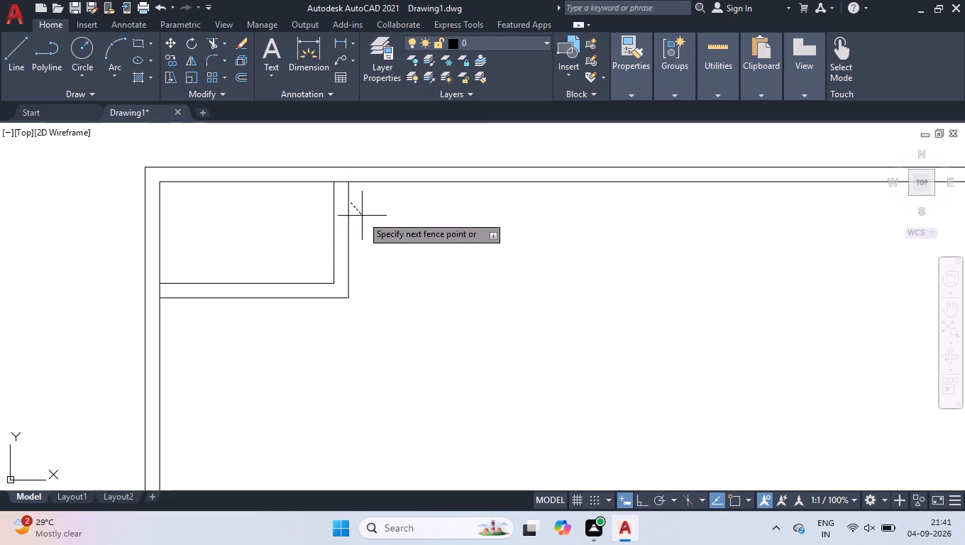
{"action": "left_click", "coordinate": [341, 201]}
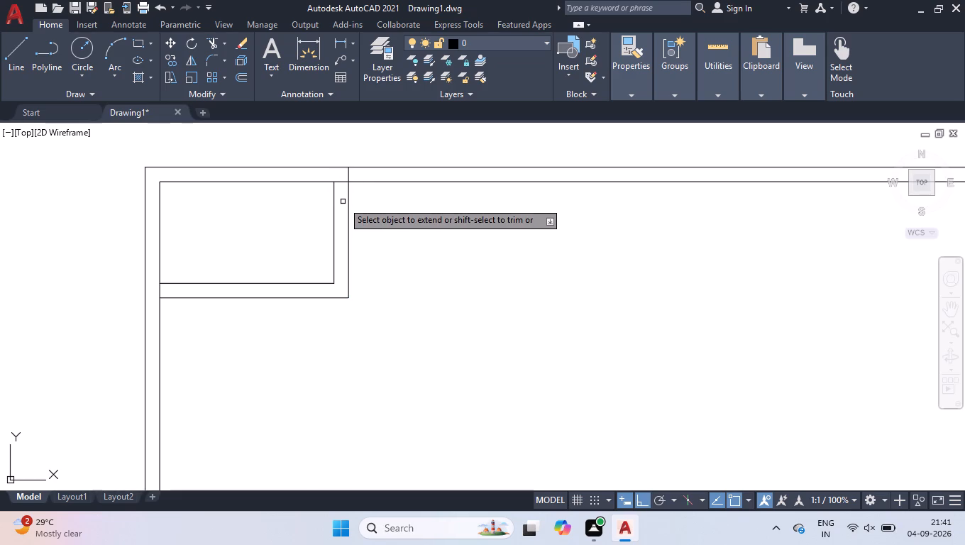
{"action": "key", "text": "space"}
Trim the inner top and inner left wall lines where the small room's partition walls meet them.
{"action": "type", "text": "tr"}
{"action": "key", "text": "Return"}
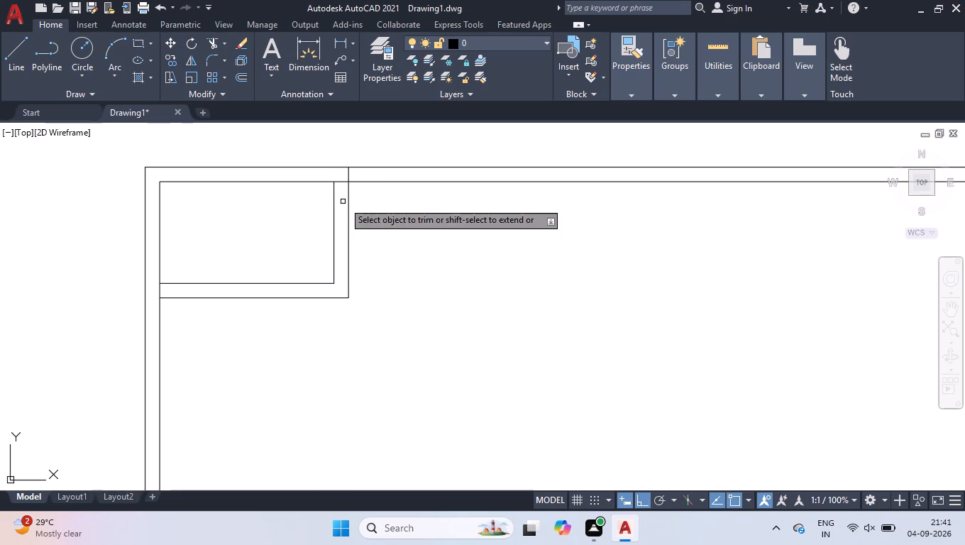
{"action": "left_click", "coordinate": [343, 175]}
{"action": "left_click", "coordinate": [338, 197]}
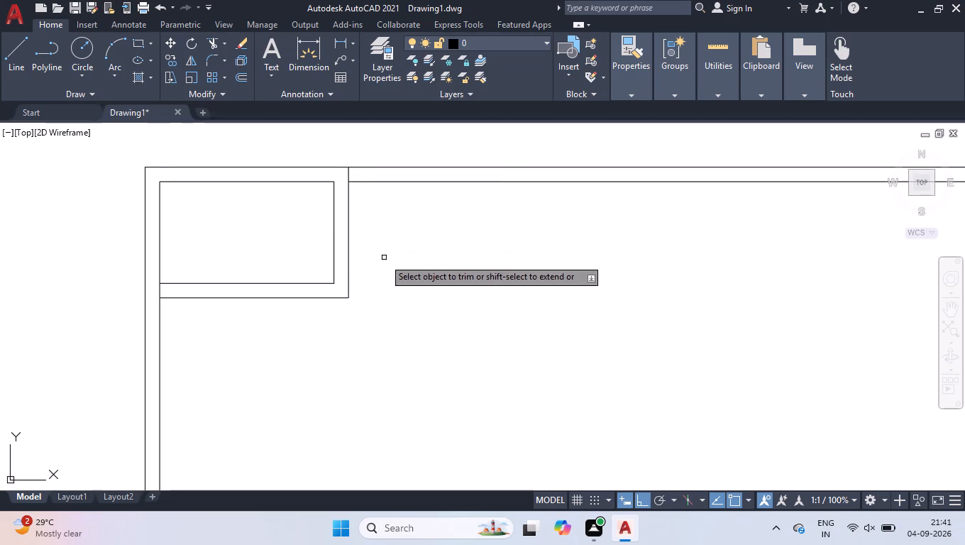
{"action": "scroll", "coordinate": [163, 296], "scroll_direction": "up", "scroll_amount": 3}
{"action": "left_click", "coordinate": [131, 269]}
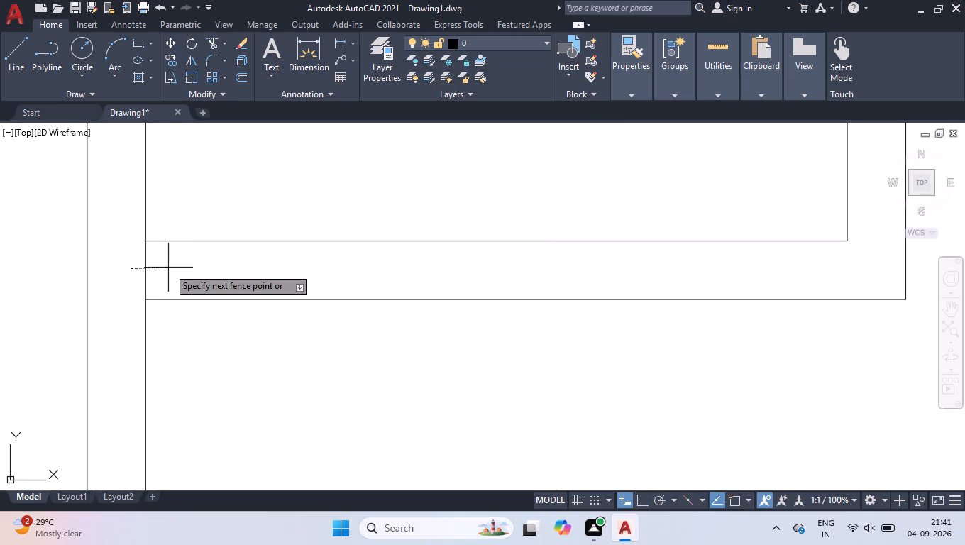
{"action": "left_click", "coordinate": [170, 265]}
{"action": "key", "text": "space"}
Draw a horizontal line rightward from the small room's inner bottom-right corner, across the partition wall into the open interior.
{"action": "scroll", "coordinate": [170, 269], "scroll_direction": "down", "scroll_amount": 3}
{"action": "scroll", "coordinate": [233, 310], "scroll_direction": "down", "scroll_amount": 2}
{"action": "scroll", "coordinate": [256, 302], "scroll_direction": "up", "scroll_amount": 1}
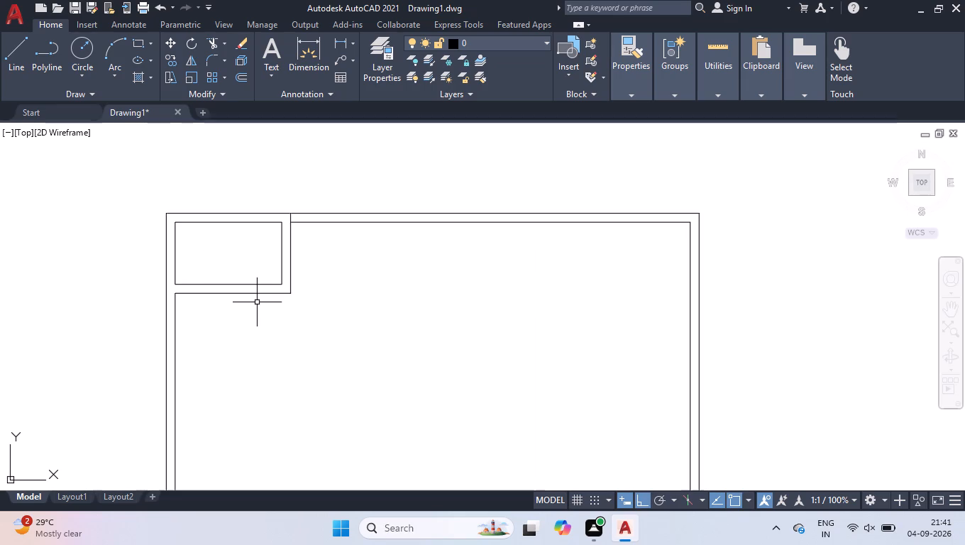
{"action": "scroll", "coordinate": [258, 301], "scroll_direction": "up", "scroll_amount": 1}
{"action": "scroll", "coordinate": [263, 300], "scroll_direction": "down", "scroll_amount": 1}
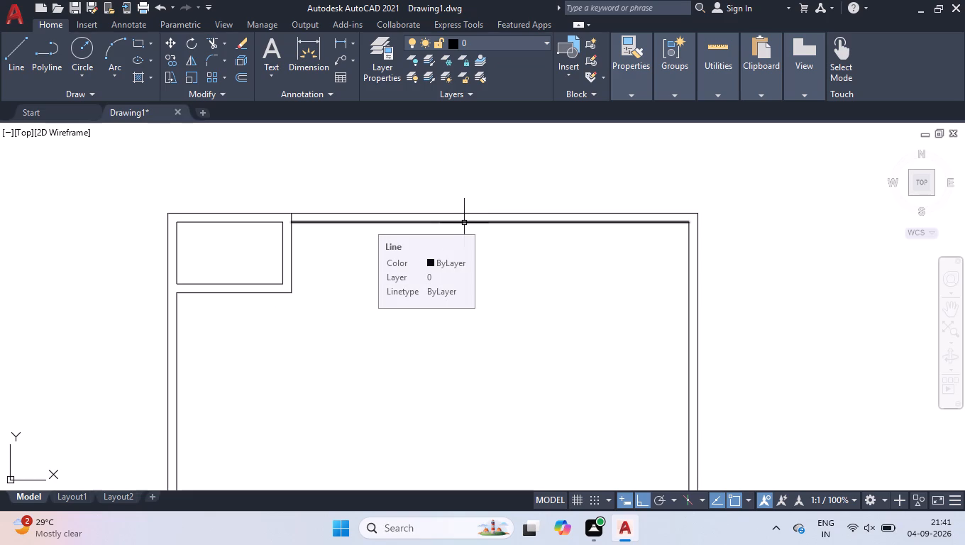
{"action": "key", "text": "l"}
{"action": "key", "text": "Return"}
{"action": "scroll", "coordinate": [415, 243], "scroll_direction": "up", "scroll_amount": 1}
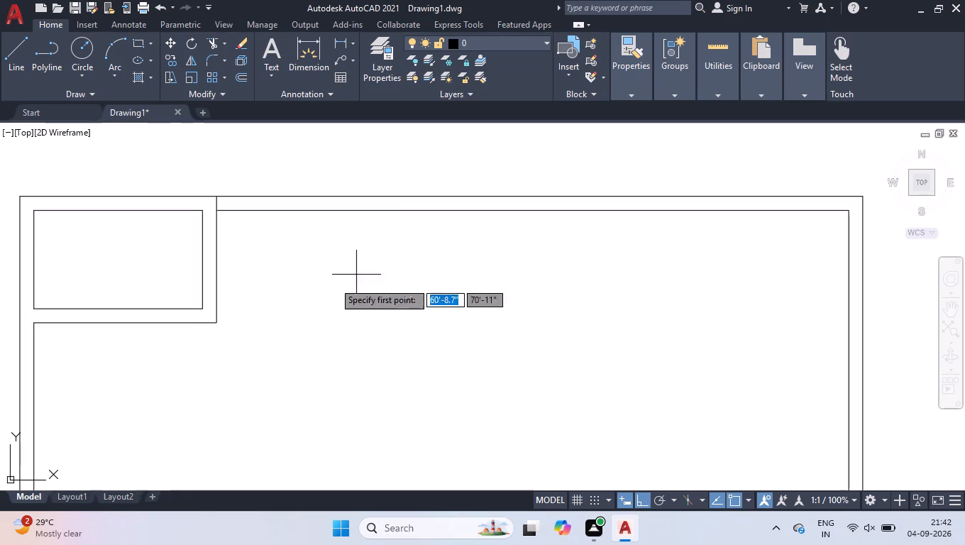
{"action": "left_click", "coordinate": [202, 309]}
{"action": "left_click", "coordinate": [493, 317]}
{"action": "key", "text": "space"}
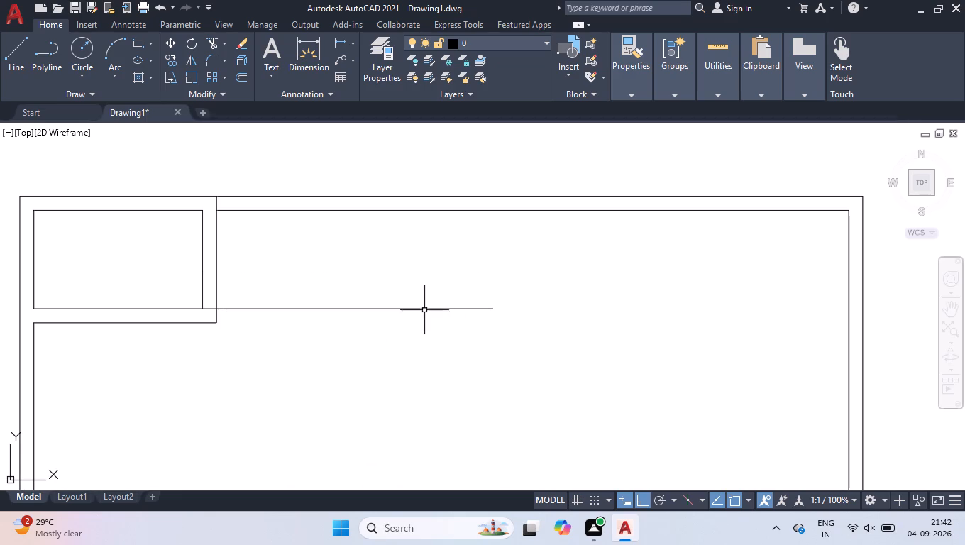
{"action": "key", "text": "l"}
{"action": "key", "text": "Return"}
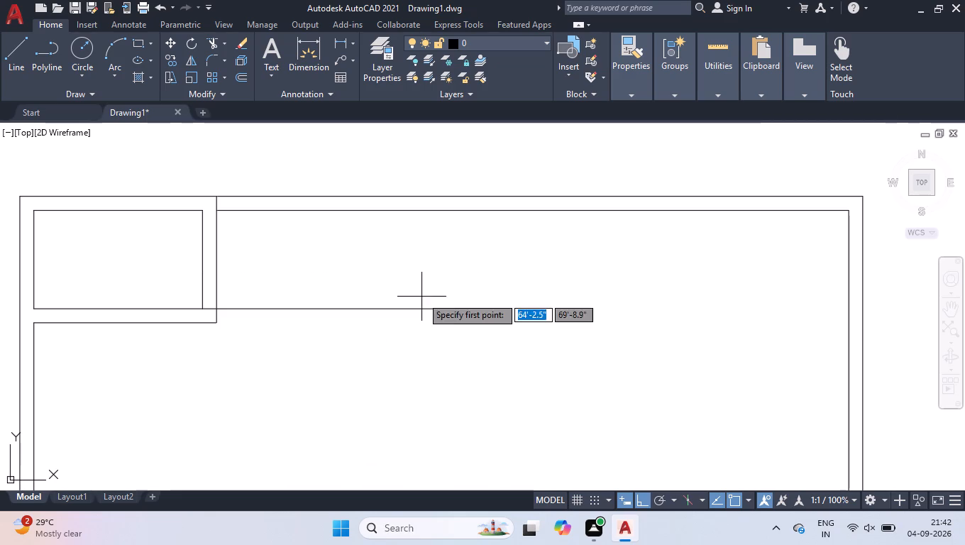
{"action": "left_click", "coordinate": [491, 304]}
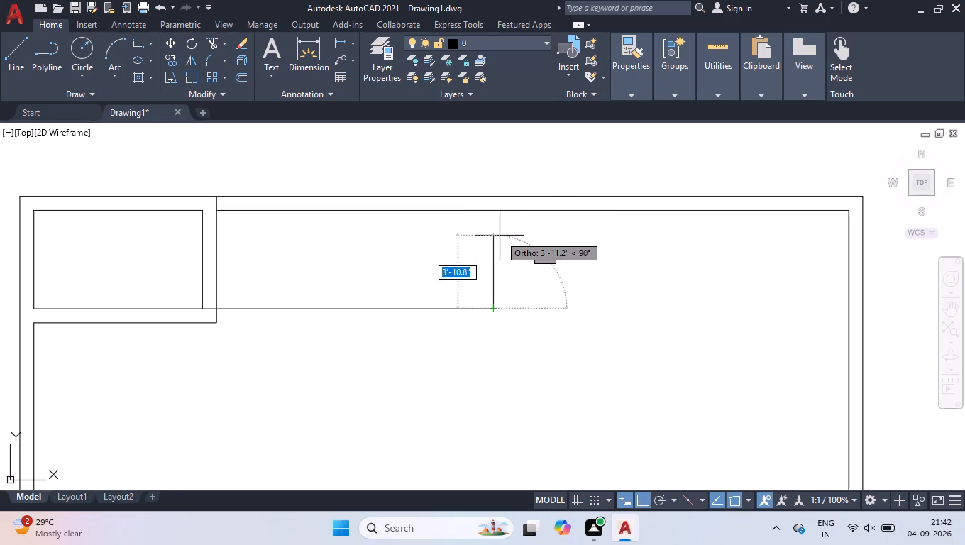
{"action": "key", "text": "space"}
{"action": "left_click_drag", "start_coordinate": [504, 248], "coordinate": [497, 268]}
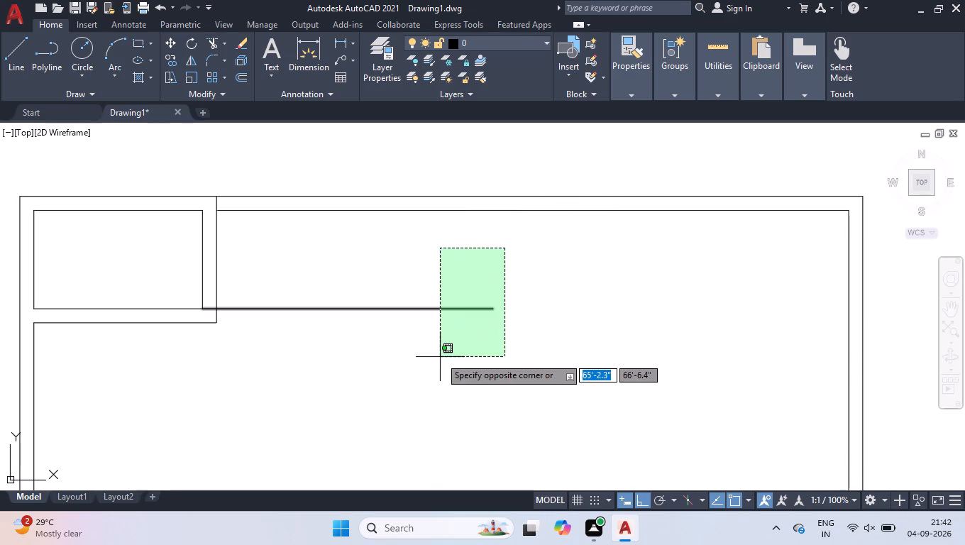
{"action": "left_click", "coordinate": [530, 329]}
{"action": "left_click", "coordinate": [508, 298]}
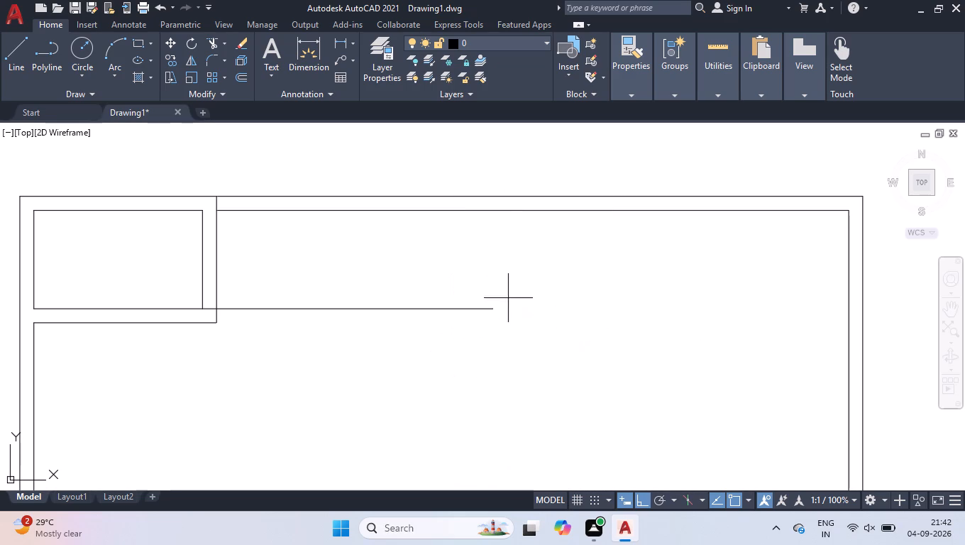
Delete the horizontal line running from the small room's inner bottom-right corner into the open interior.
{"action": "left_click", "coordinate": [475, 335]}
{"action": "key", "text": "Delete"}
Draw a stepped line from the small room's outer partition face, level with its inner bottom edge: 14'6" right, 2' up, 15'3" right.
{"action": "key", "text": "l"}
{"action": "key", "text": "Return"}
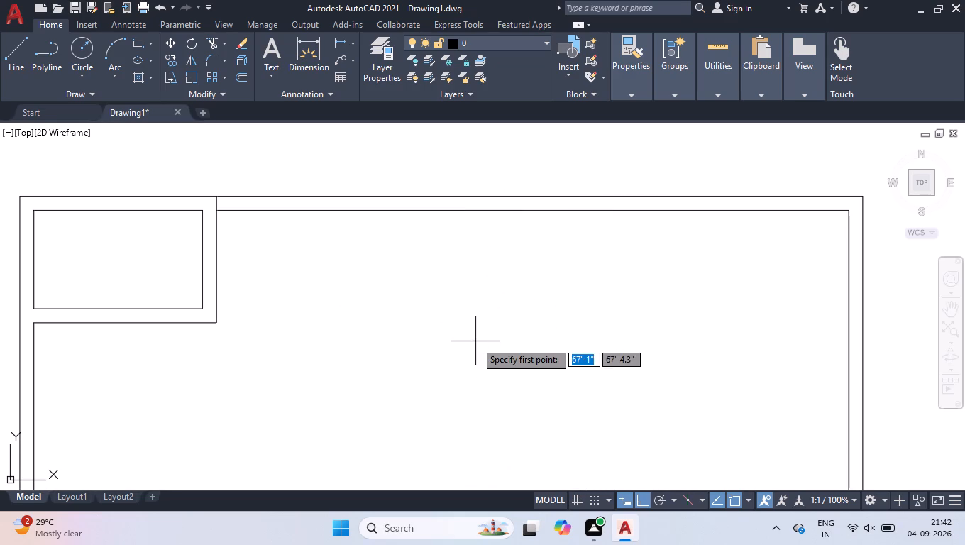
{"action": "left_click", "coordinate": [213, 308]}
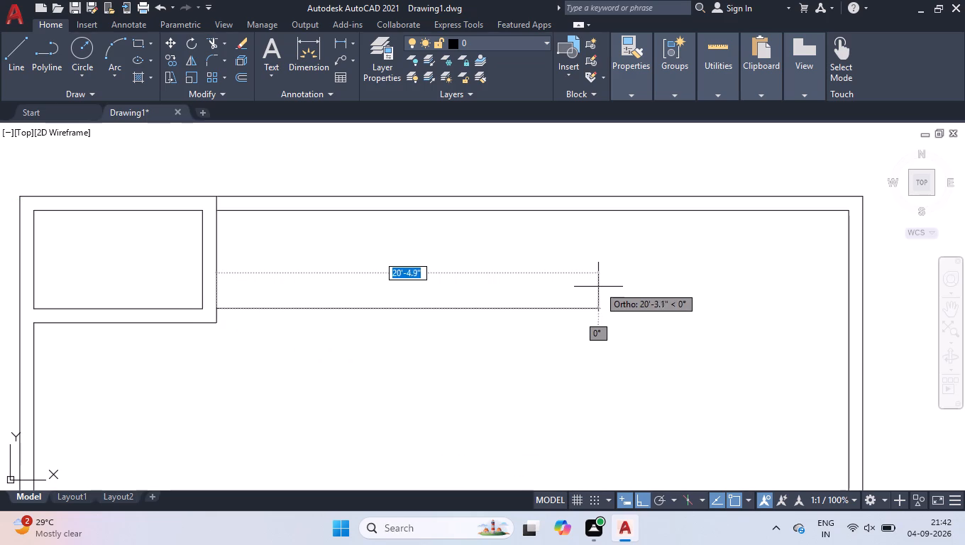
{"action": "type", "text": "14'6"}
{"action": "key", "text": "Return"}
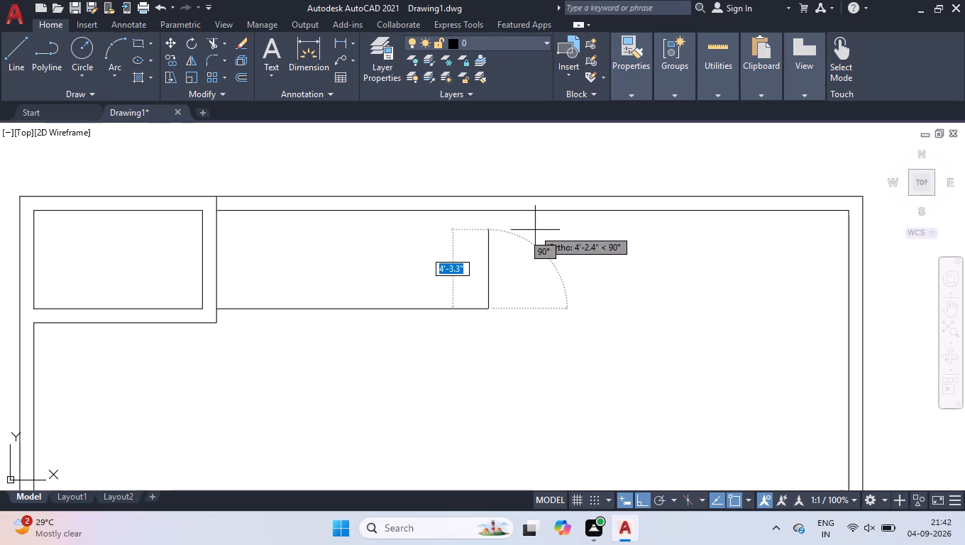
{"action": "type", "text": "2'"}
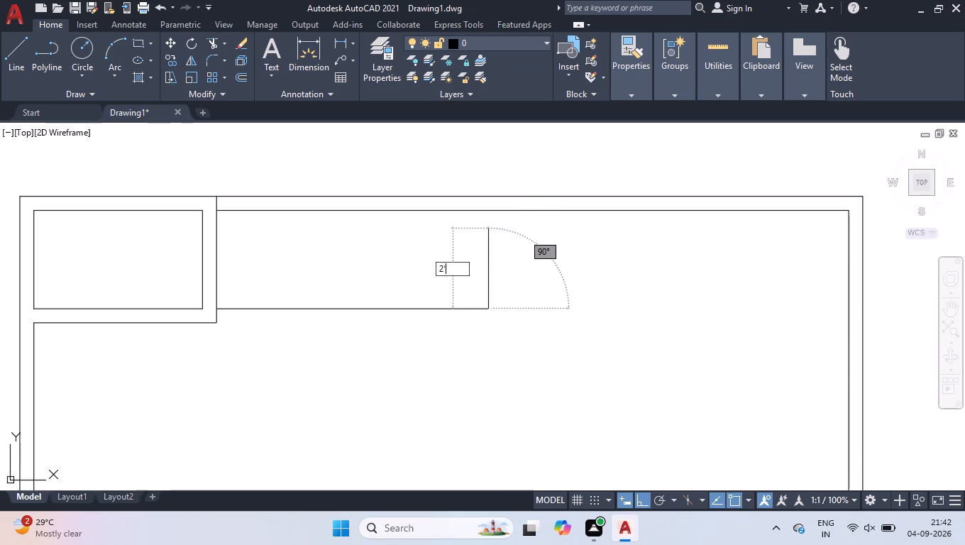
{"action": "key", "text": "Return"}
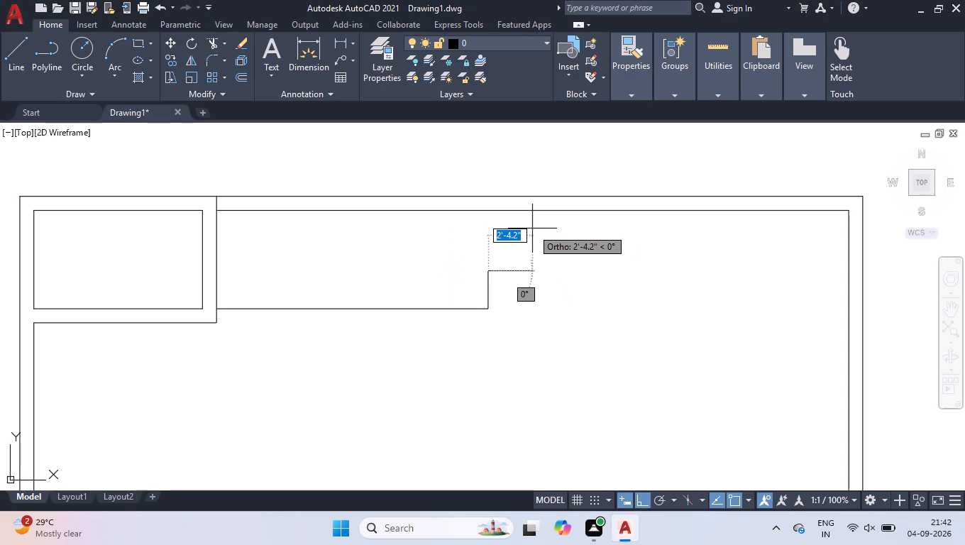
{"action": "scroll", "coordinate": [672, 246], "scroll_direction": "down", "scroll_amount": 1}
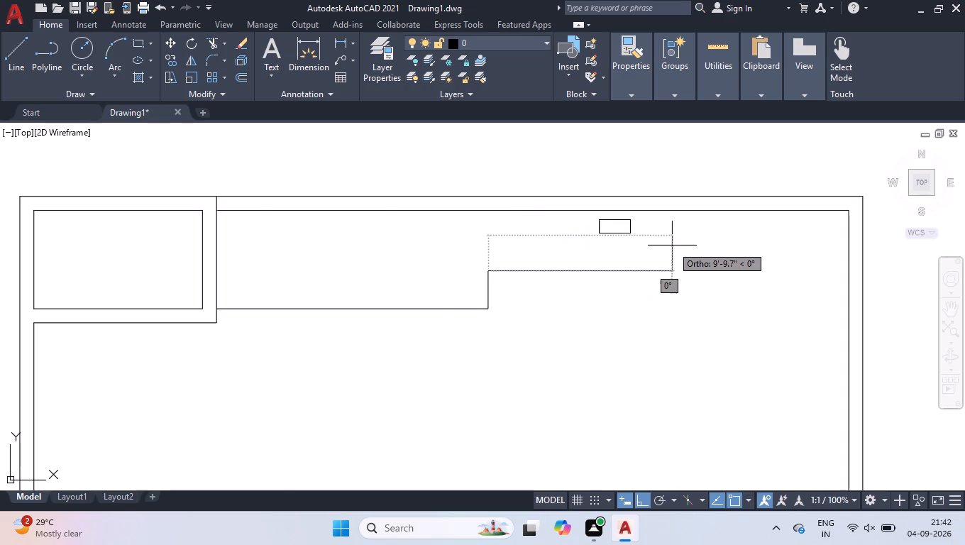
{"action": "scroll", "coordinate": [763, 244], "scroll_direction": "up", "scroll_amount": 2}
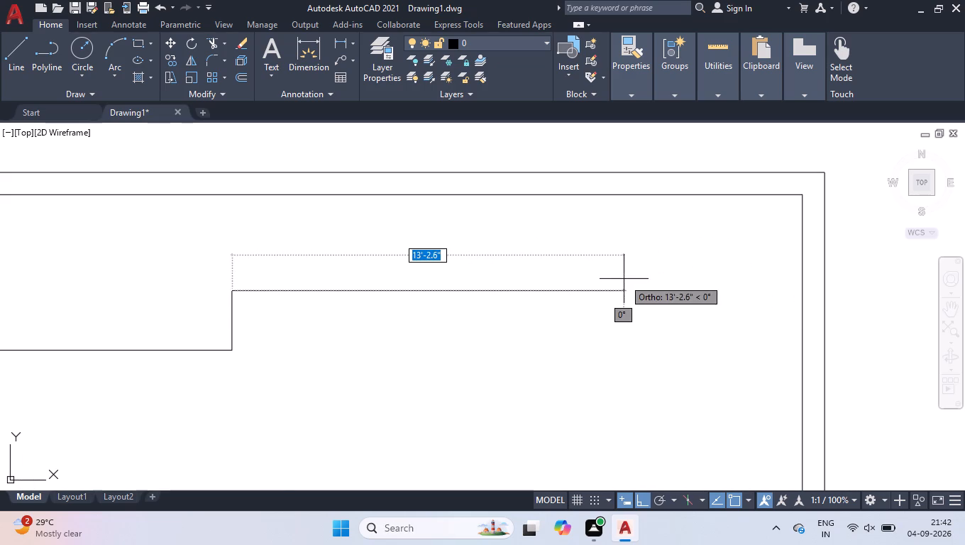
{"action": "type", "text": "15'3"}
{"action": "key", "text": "Return"}
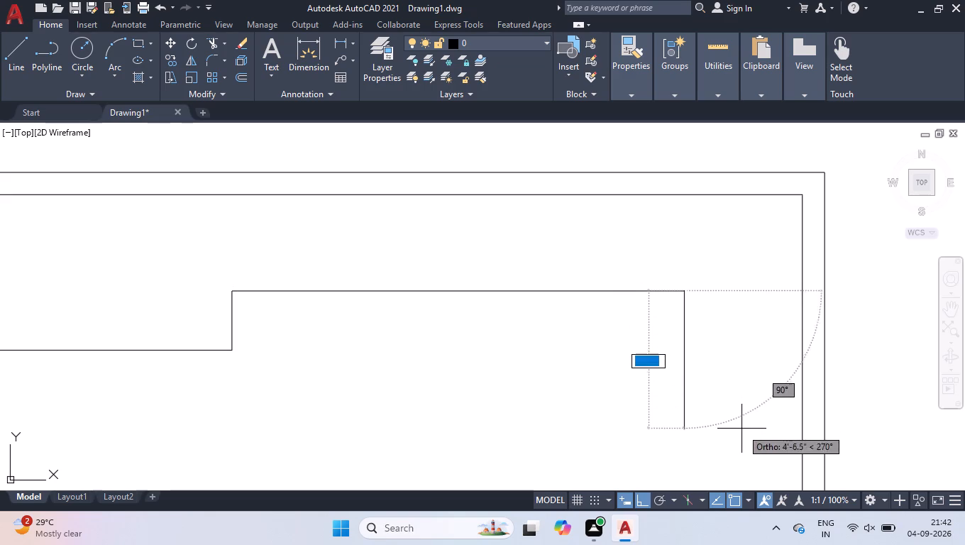
{"action": "scroll", "coordinate": [727, 326], "scroll_direction": "down", "scroll_amount": 2}
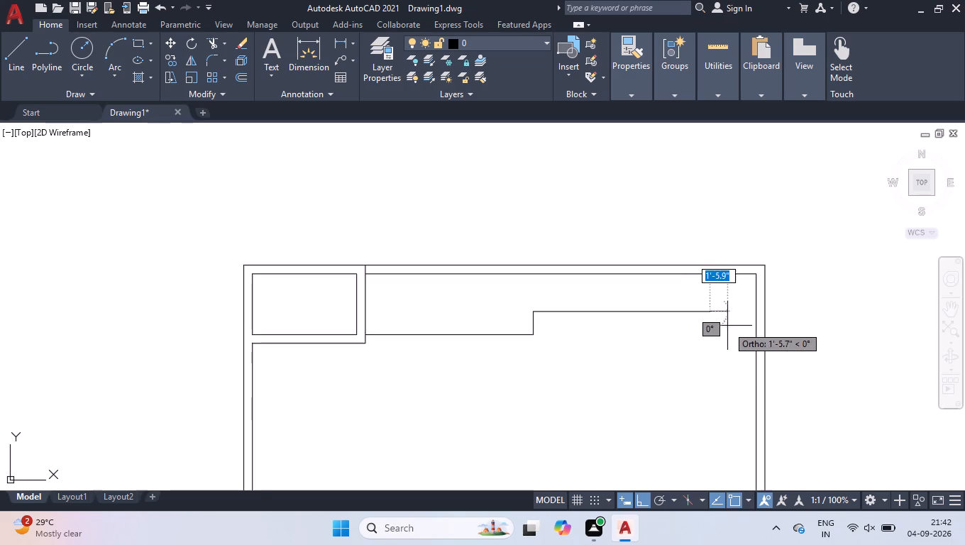
{"action": "scroll", "coordinate": [745, 384], "scroll_direction": "up", "scroll_amount": 3}
{"action": "key", "text": "space"}
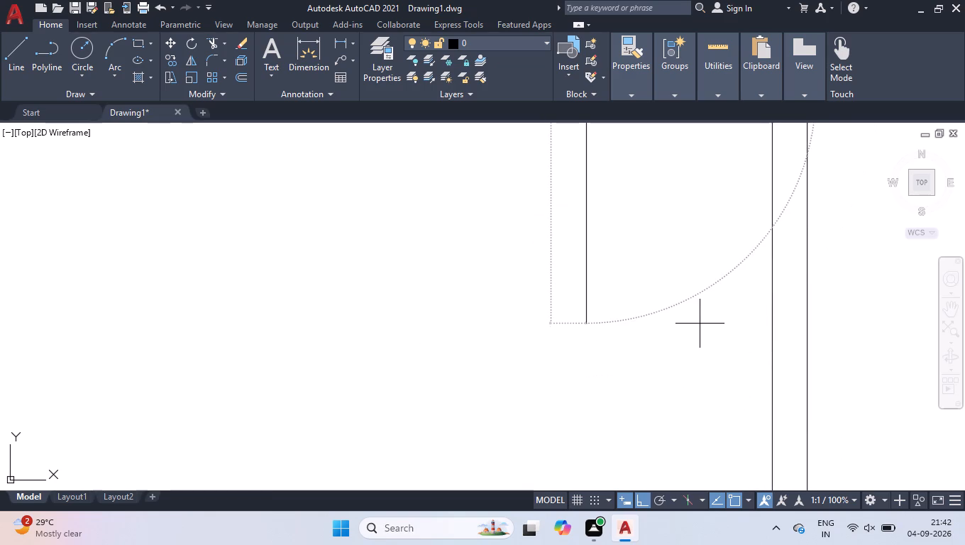
Draw a vertical line down from the right end of the 15'3" line in consecutive segments of 9", 5' and 9".
{"action": "scroll", "coordinate": [702, 334], "scroll_direction": "down", "scroll_amount": 4}
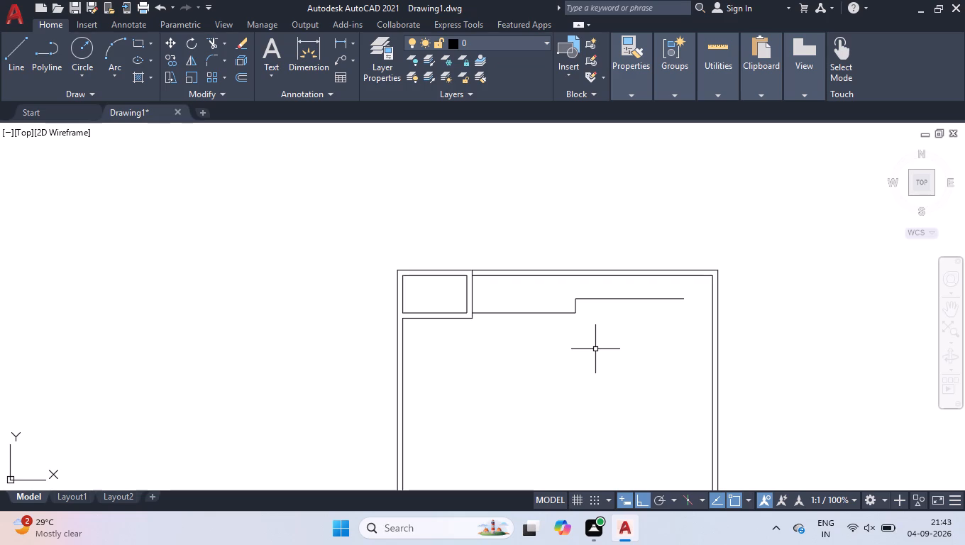
{"action": "scroll", "coordinate": [615, 357], "scroll_direction": "down", "scroll_amount": 1}
{"action": "scroll", "coordinate": [630, 354], "scroll_direction": "up", "scroll_amount": 2}
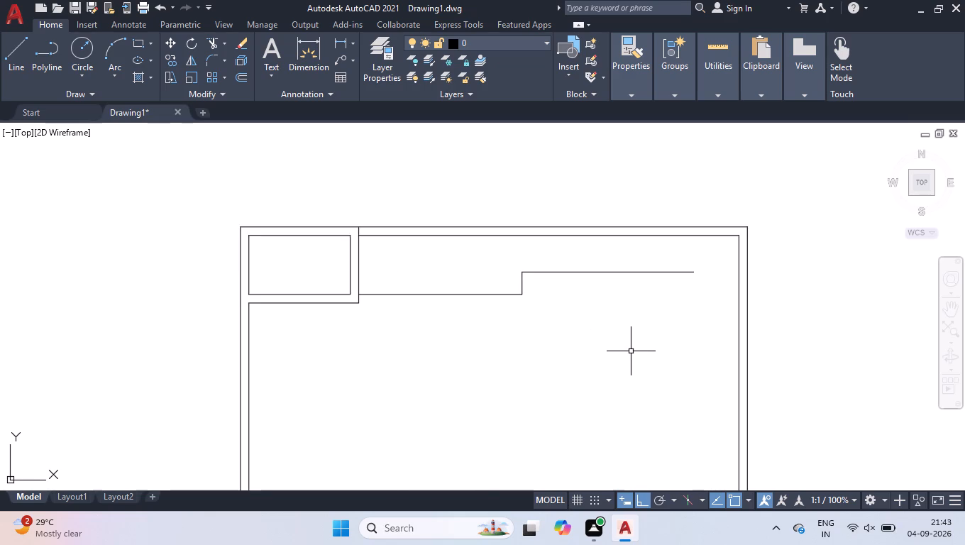
{"action": "scroll", "coordinate": [631, 329], "scroll_direction": "up", "scroll_amount": 2}
{"action": "scroll", "coordinate": [629, 328], "scroll_direction": "down", "scroll_amount": 1}
{"action": "key", "text": "l"}
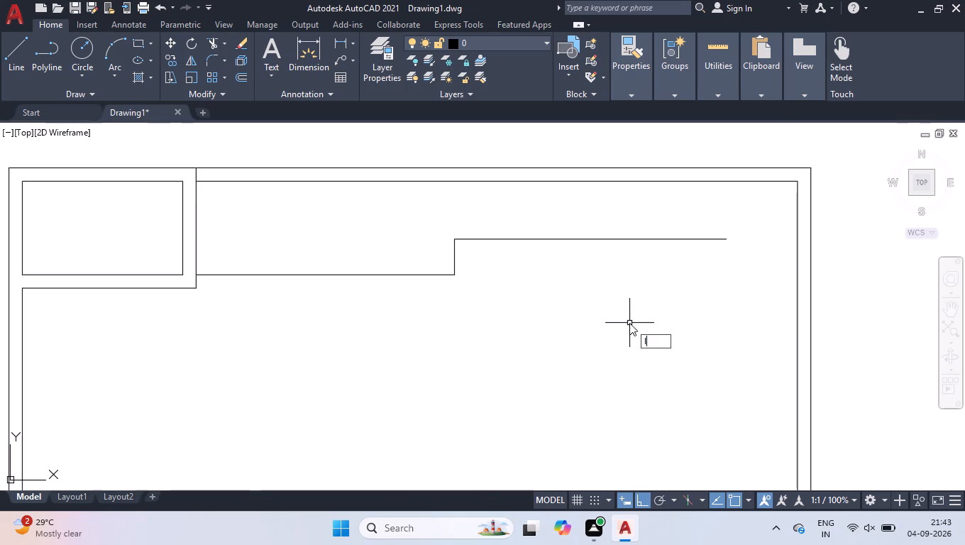
{"action": "key", "text": "Return"}
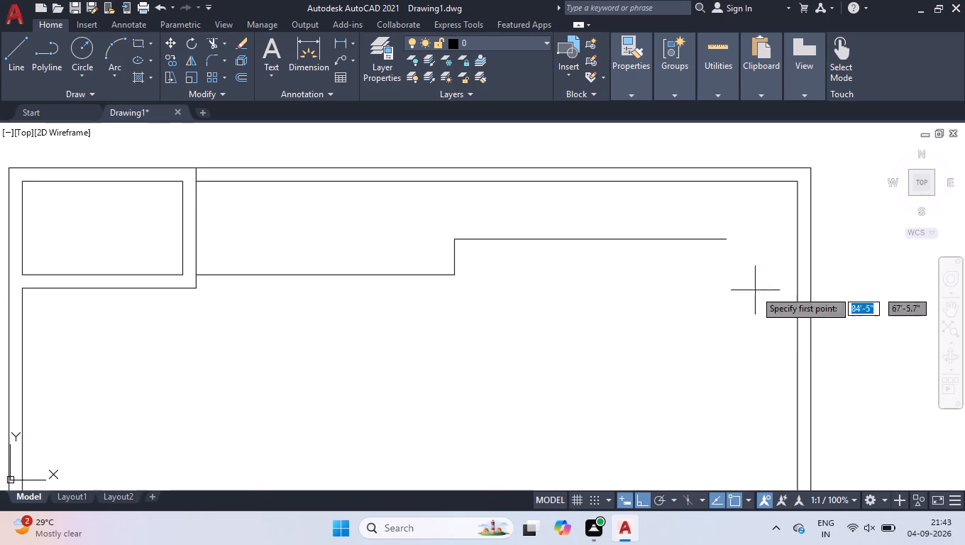
{"action": "left_click", "coordinate": [729, 236]}
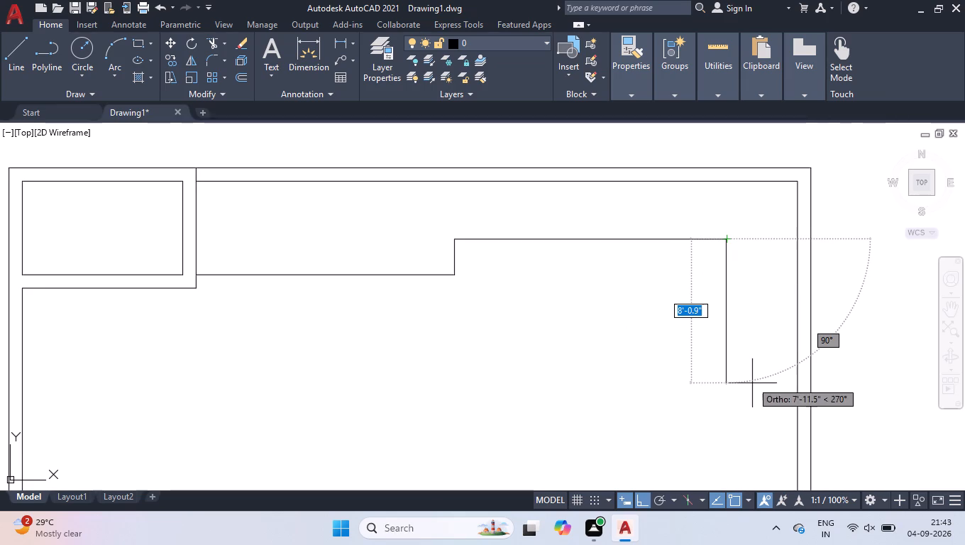
{"action": "key", "text": "9"}
{"action": "key", "text": "Return"}
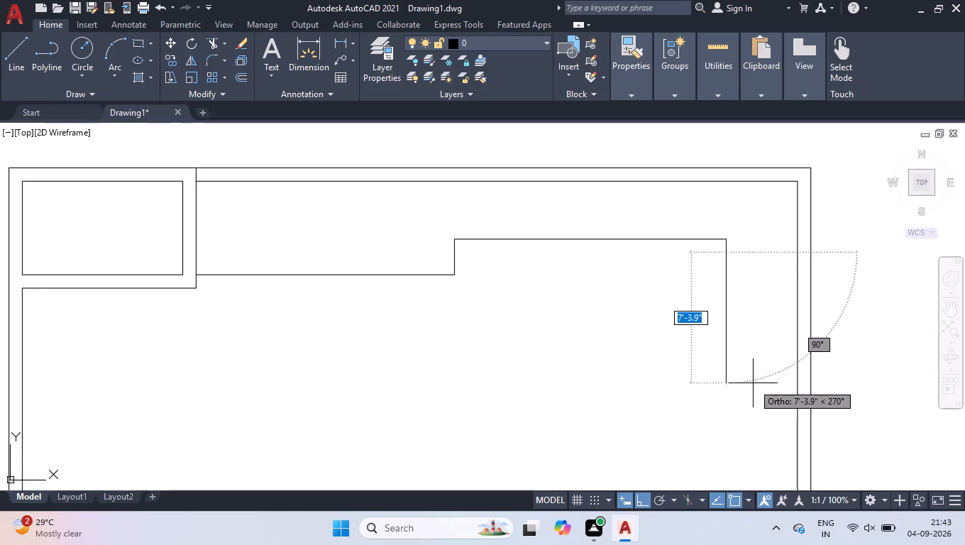
{"action": "type", "text": "5'"}
{"action": "key", "text": "Return"}
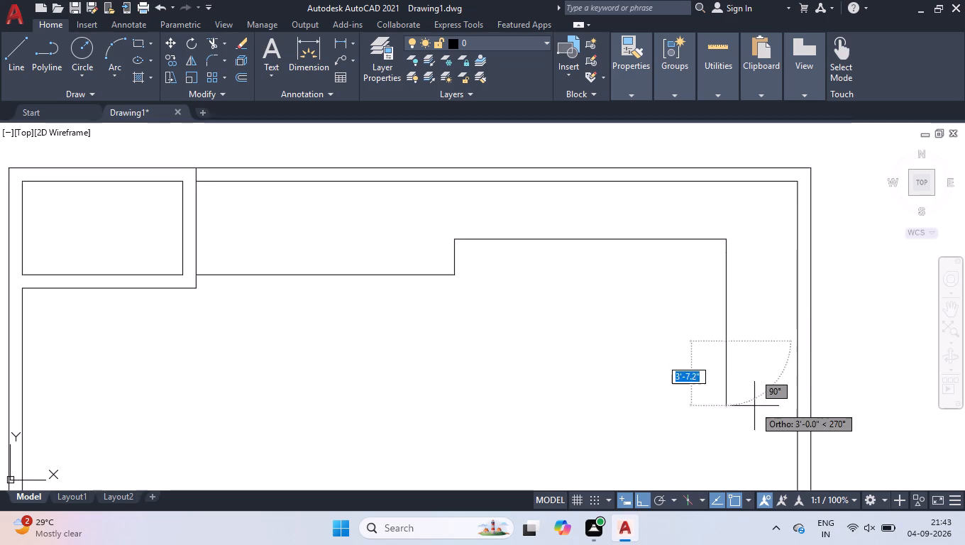
{"action": "key", "text": "9"}
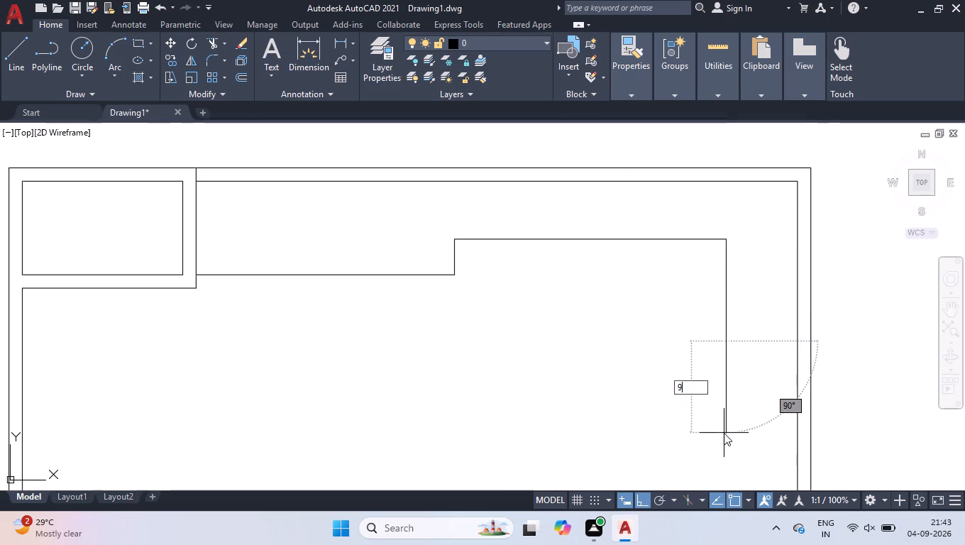
{"action": "key", "text": "Return"}
{"action": "scroll", "coordinate": [762, 441], "scroll_direction": "down", "scroll_amount": 2}
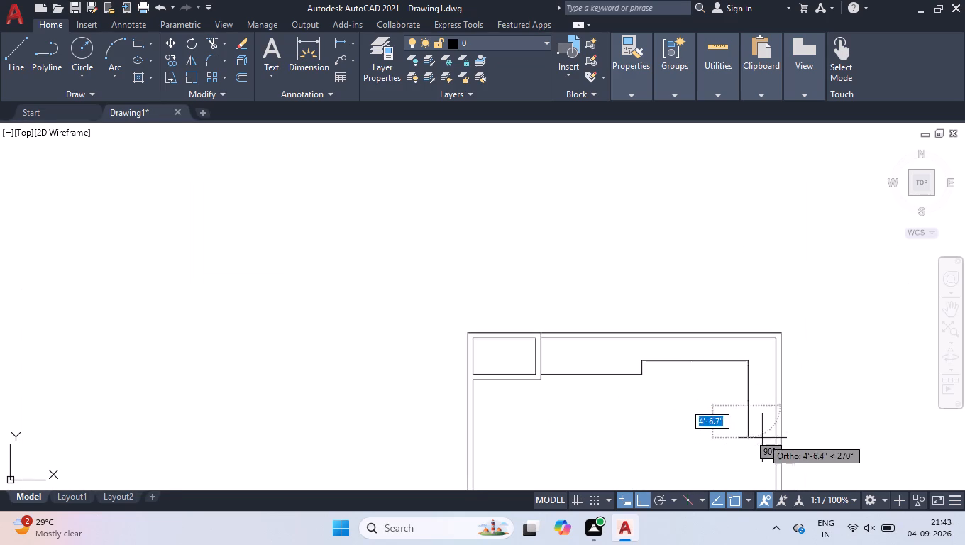
{"action": "scroll", "coordinate": [755, 425], "scroll_direction": "up", "scroll_amount": 2}
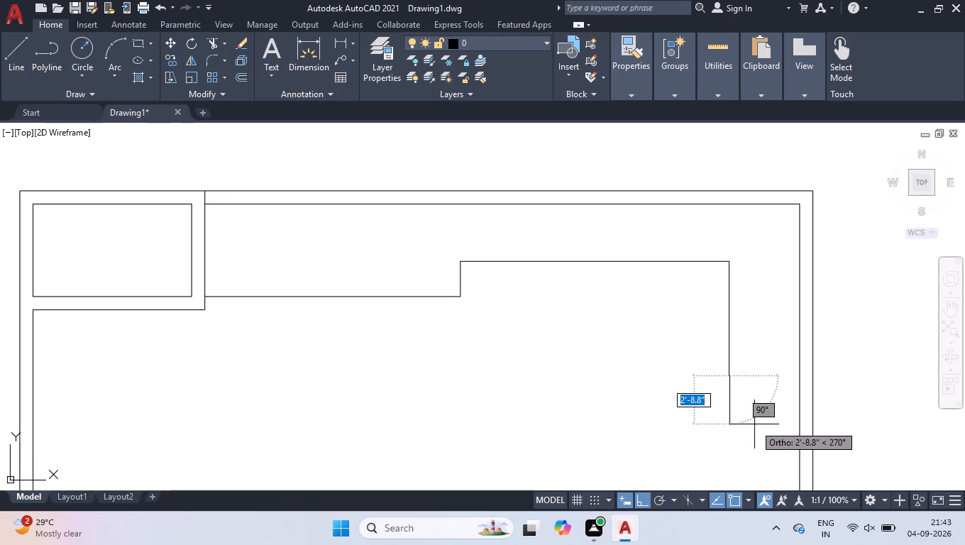
{"action": "key", "text": "space"}
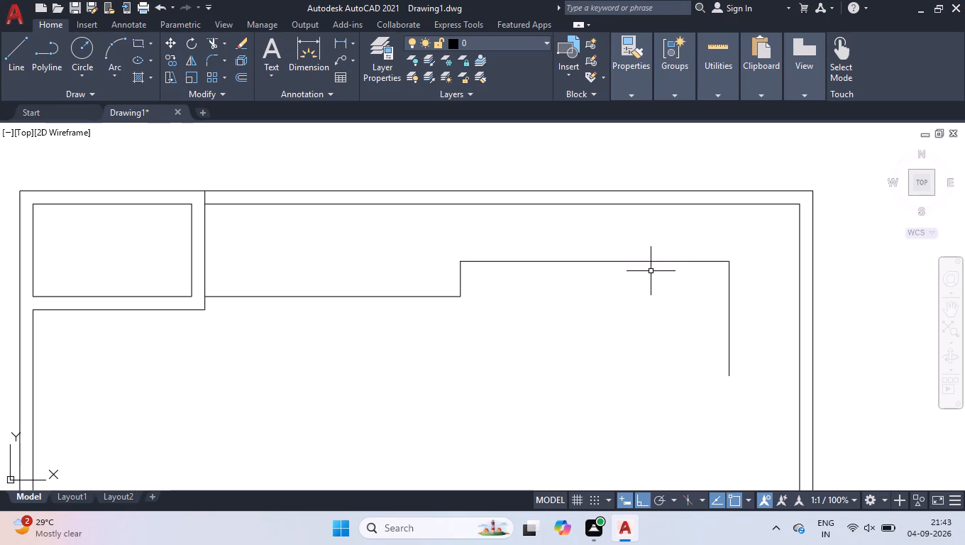
Offset the 15'3" horizontal line 9" downward and the 2' vertical line 9" to the right.
{"action": "type", "text": "off"}
{"action": "key", "text": "Return"}
{"action": "key", "text": "9"}
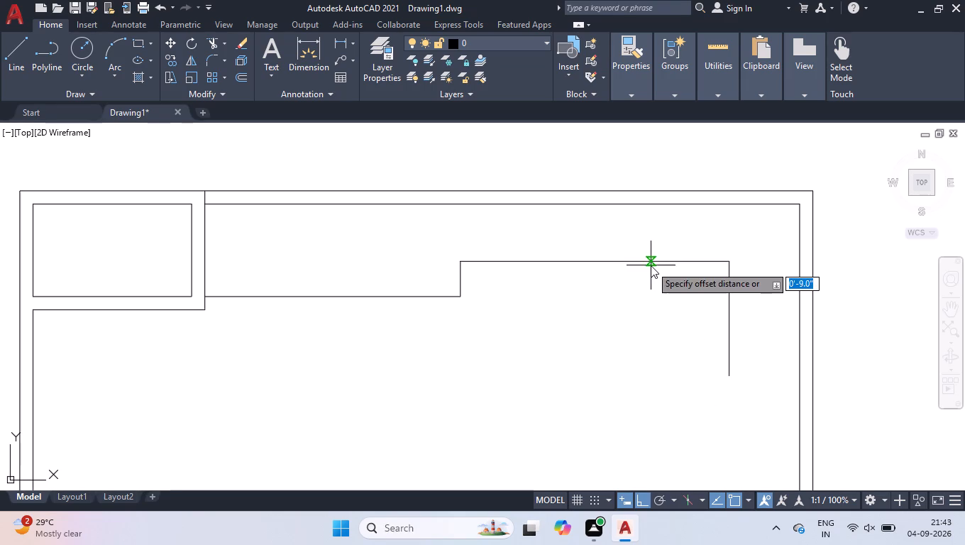
{"action": "key", "text": "Return"}
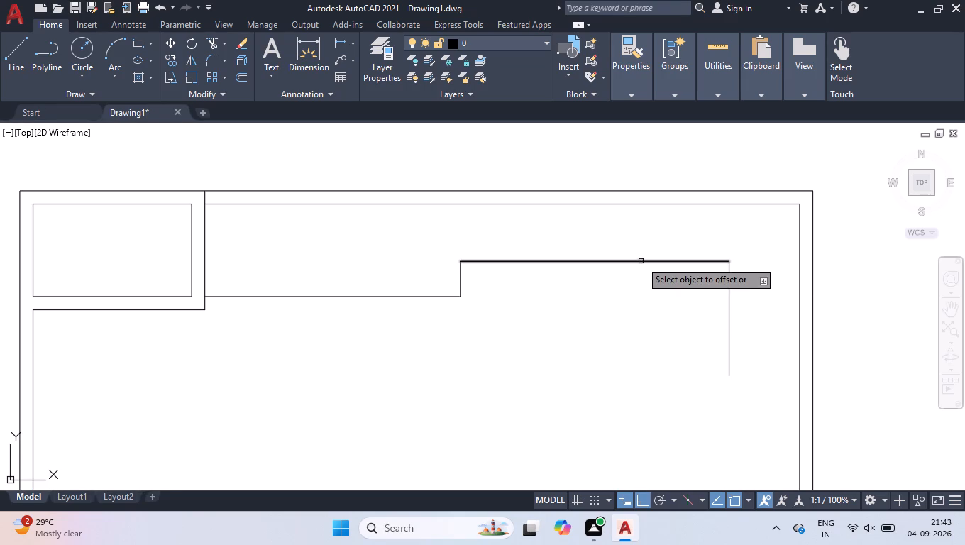
{"action": "left_click", "coordinate": [641, 261]}
{"action": "left_click_drag", "start_coordinate": [638, 288], "coordinate": [641, 280]}
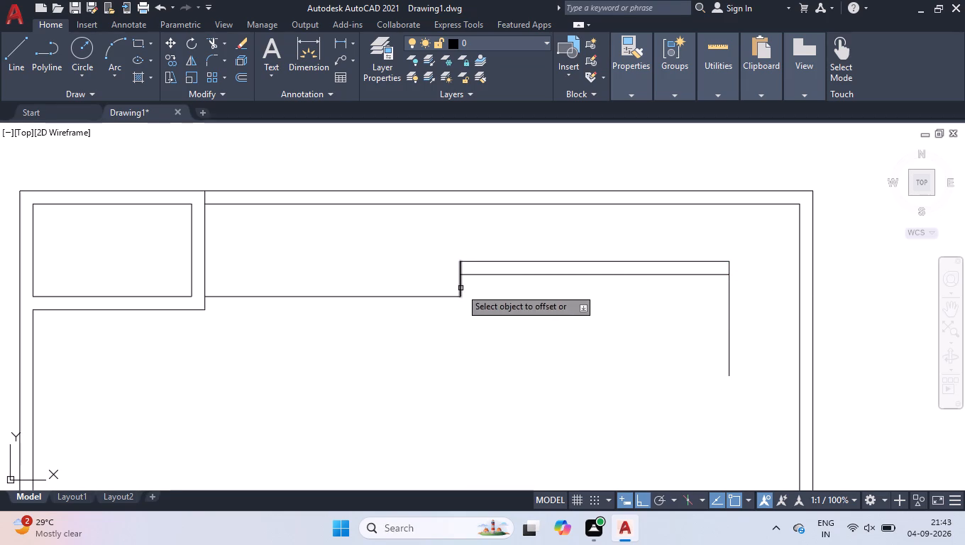
{"action": "left_click", "coordinate": [461, 287]}
{"action": "left_click", "coordinate": [495, 297]}
{"action": "key", "text": "Return"}
Trim the part of the offset vertical line that extends below the offset horizontal line.
{"action": "type", "text": "tr"}
{"action": "key", "text": "Return"}
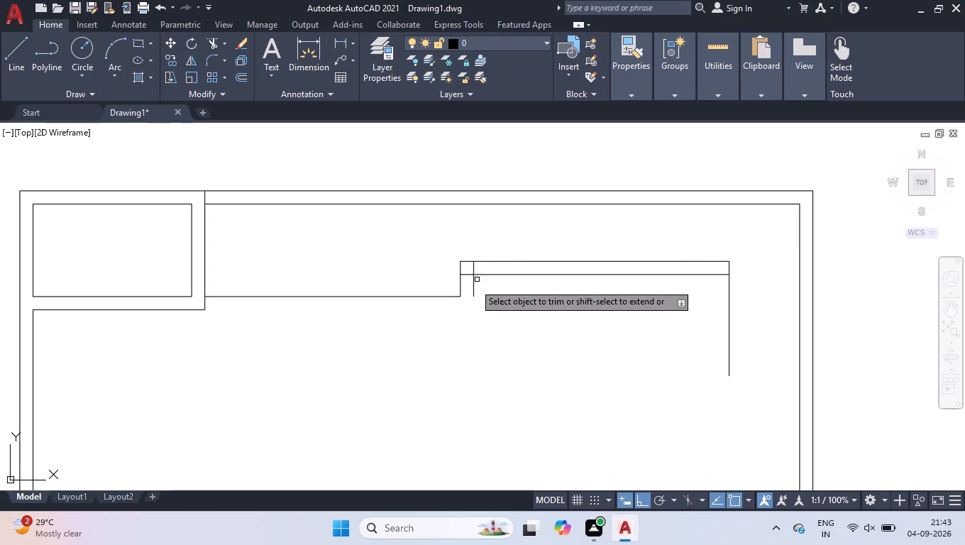
{"action": "left_click", "coordinate": [472, 287]}
{"action": "key", "text": "space"}
Draw a line from the offset lines' intersection 5' down, then 5'2" right, 4" right, and on to the right vertical line.
{"action": "type", "text": "l"}
{"action": "key", "text": "Return"}
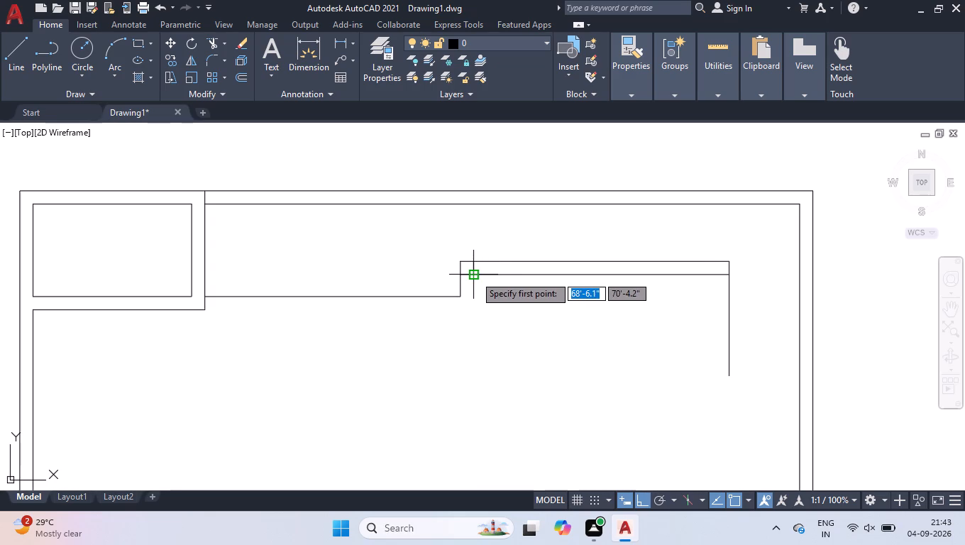
{"action": "left_click", "coordinate": [475, 275]}
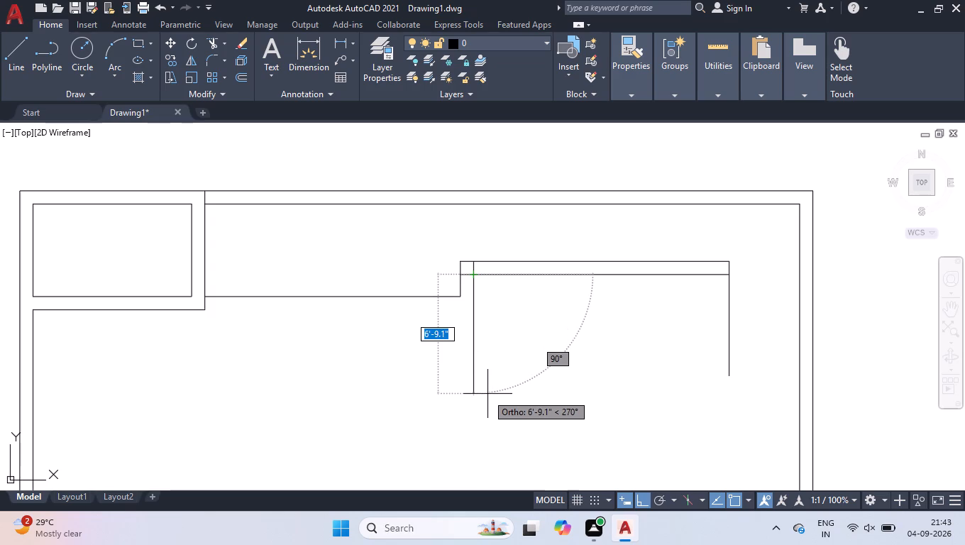
{"action": "type", "text": "5'"}
{"action": "key", "text": "Return"}
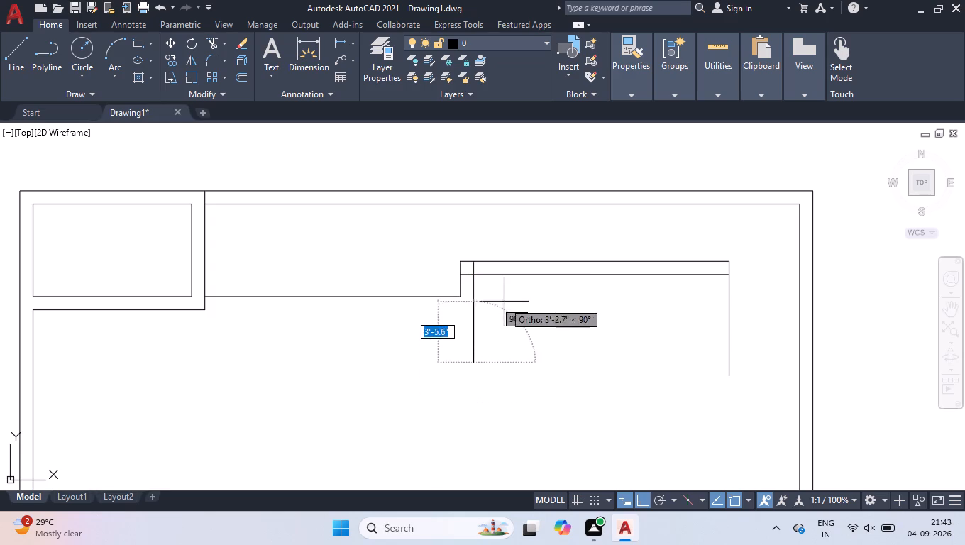
{"action": "type", "text": "5'2"}
{"action": "key", "text": "Return"}
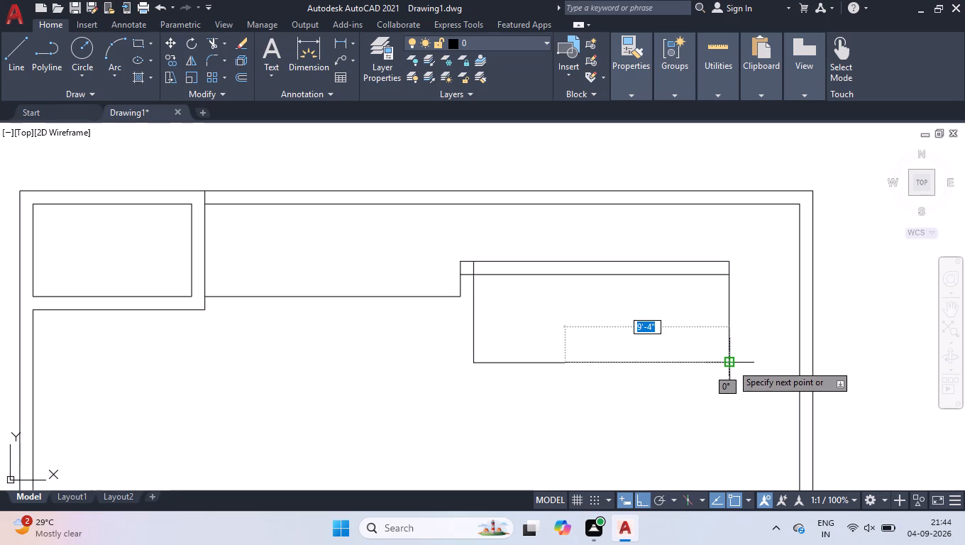
{"action": "key", "text": "4"}
{"action": "key", "text": "Return"}
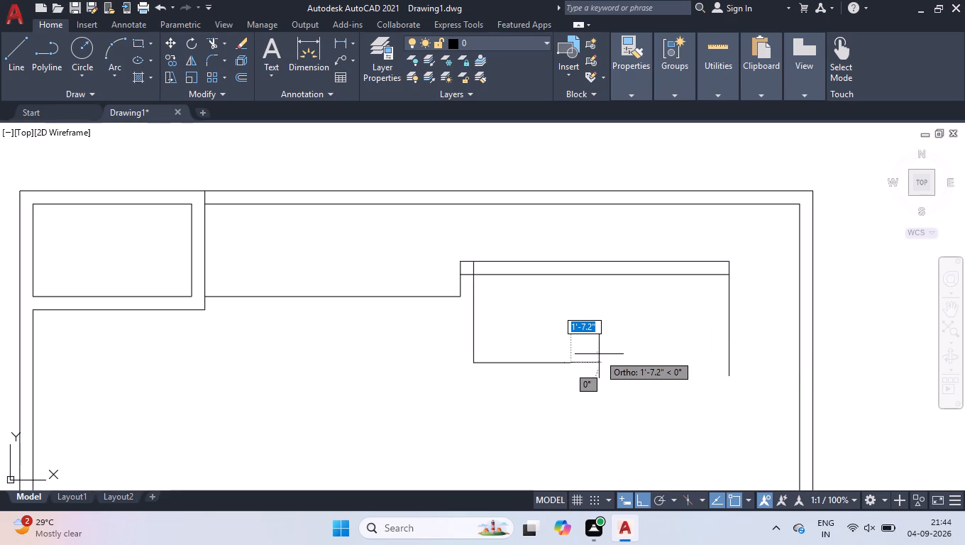
{"action": "left_click", "coordinate": [727, 363]}
{"action": "key", "text": "space"}
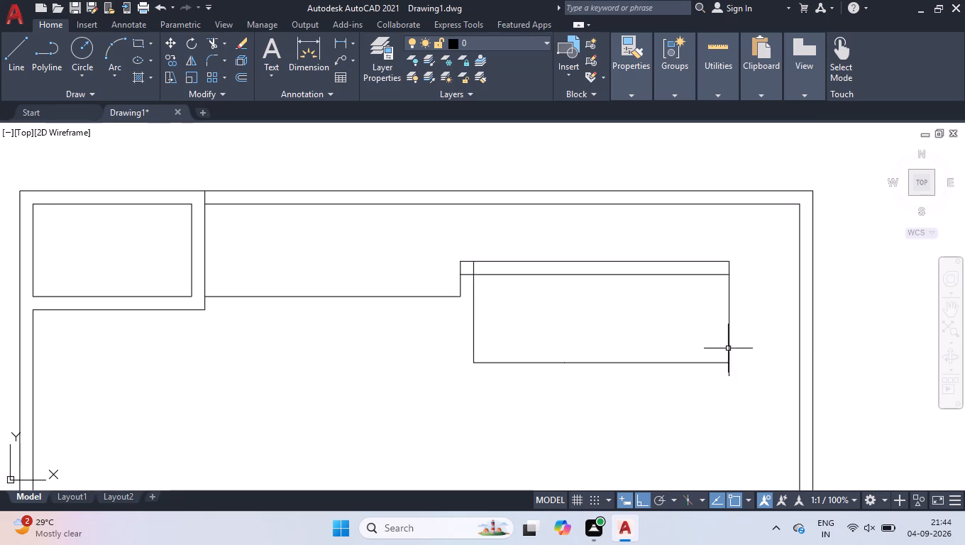
Trim away the 2' vertical line and the piece of its offset line between the two upper horizontal lines of the 5'-deep room.
{"action": "scroll", "coordinate": [727, 348], "scroll_direction": "down", "scroll_amount": 1}
{"action": "scroll", "coordinate": [739, 390], "scroll_direction": "up", "scroll_amount": 2}
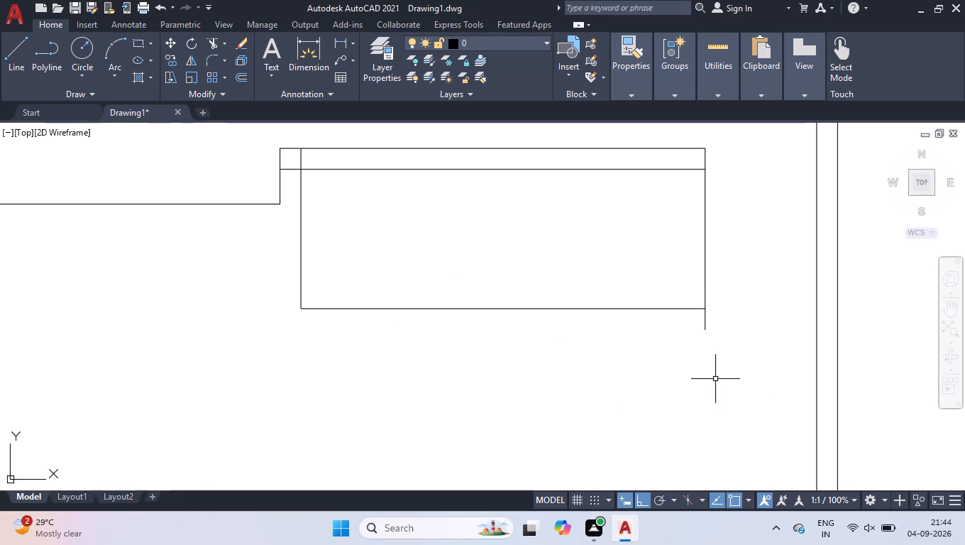
{"action": "type", "text": "off"}
{"action": "key", "text": "BackSpace"}
{"action": "key", "text": "BackSpace"}
{"action": "key", "text": "BackSpace"}
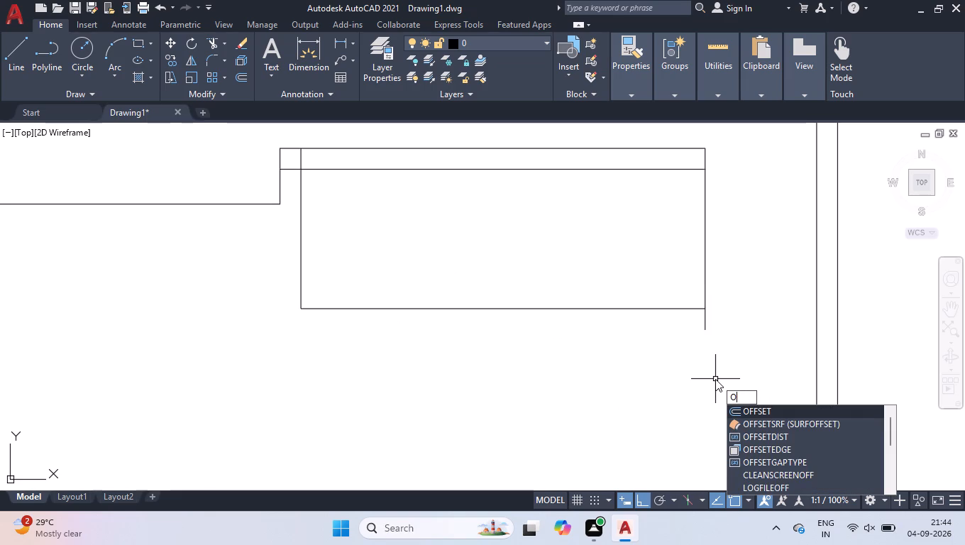
{"action": "key", "text": "BackSpace"}
{"action": "key", "text": "BackSpace"}
{"action": "type", "text": "tr"}
{"action": "key", "text": "Return"}
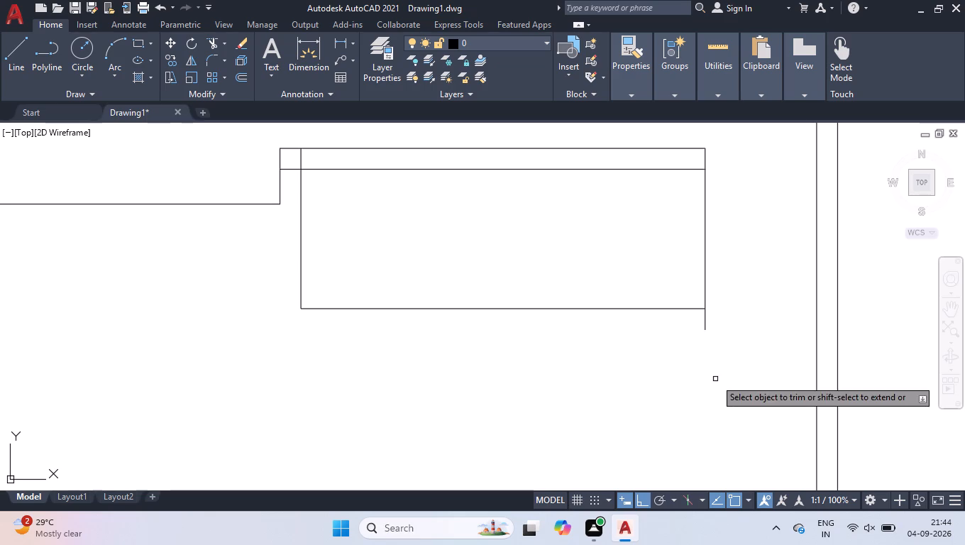
{"action": "left_click", "coordinate": [307, 160]}
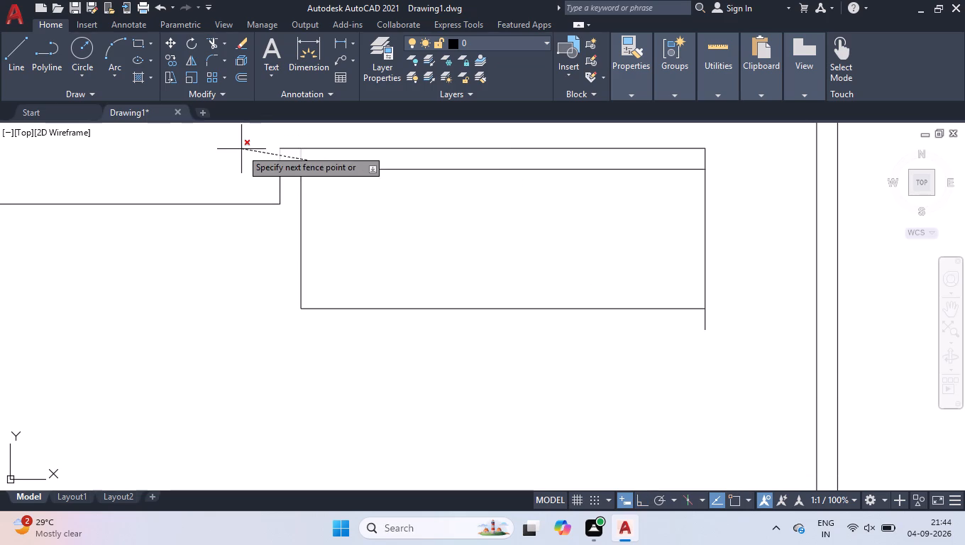
{"action": "left_click", "coordinate": [246, 157]}
{"action": "left_click", "coordinate": [280, 188]}
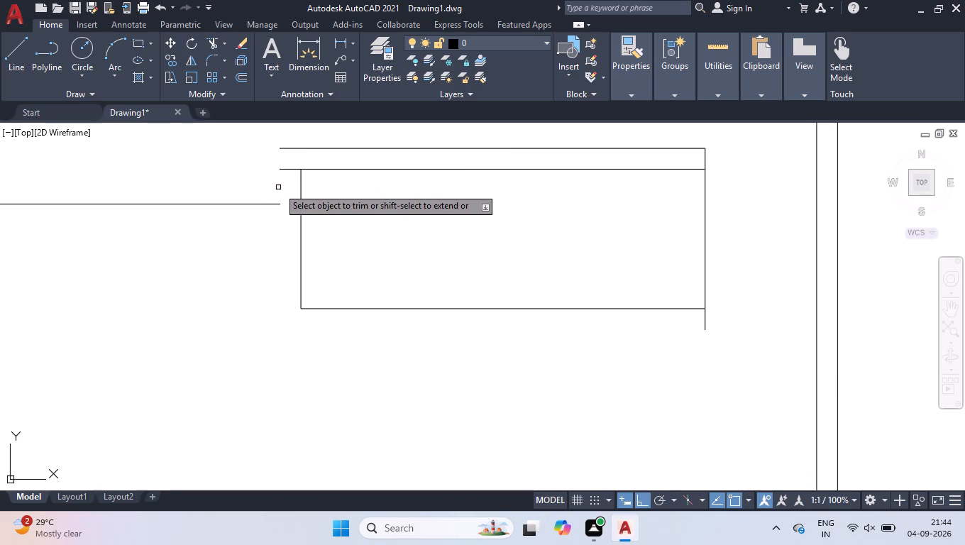
{"action": "key", "text": "space"}
Offset the 5'-deep room's left inner line 9" outward and all its bottom inner line segments 9" downward.
{"action": "left_click_drag", "start_coordinate": [369, 216], "coordinate": [364, 224]}
{"action": "left_click", "coordinate": [279, 271]}
{"action": "type", "text": "off"}
{"action": "key", "text": "Return"}
{"action": "key", "text": "9"}
{"action": "key", "text": "Return"}
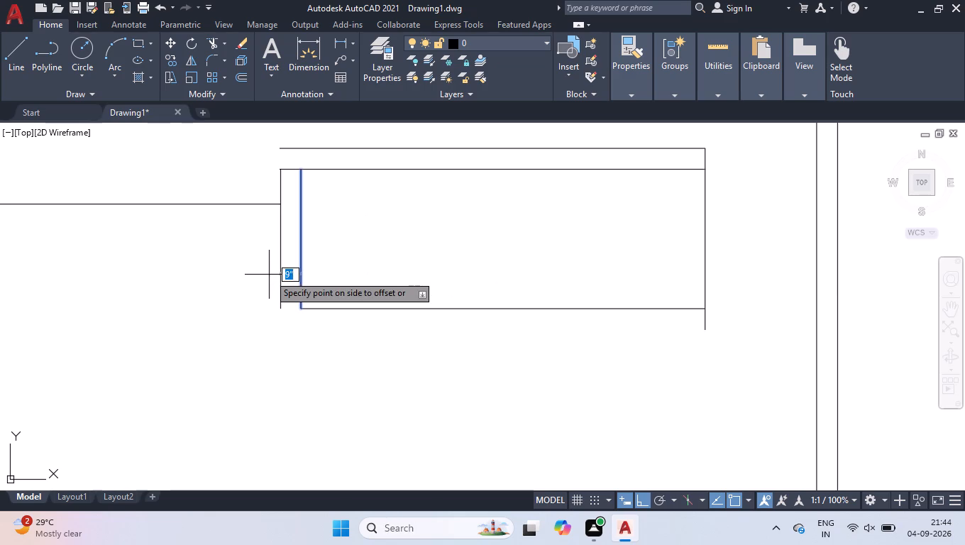
{"action": "left_click", "coordinate": [269, 275]}
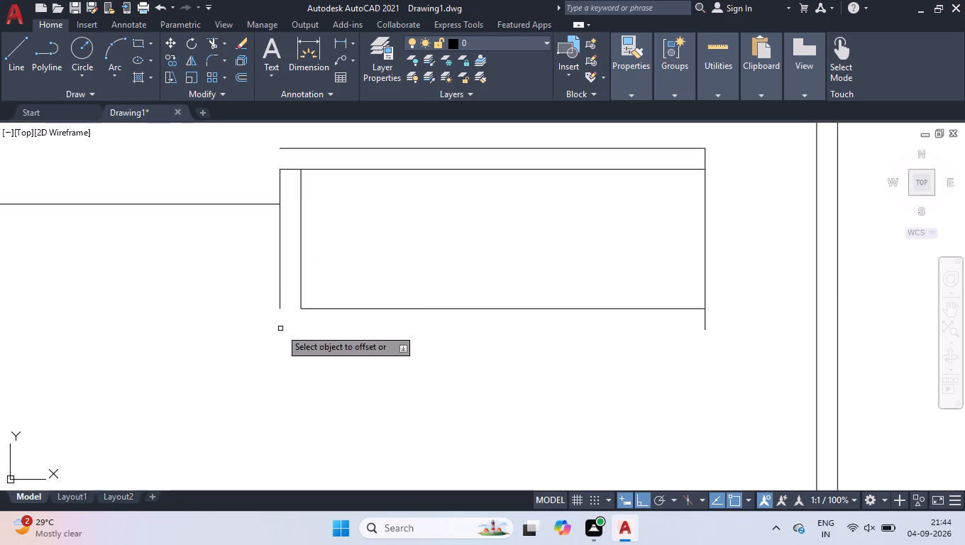
{"action": "left_click", "coordinate": [380, 309]}
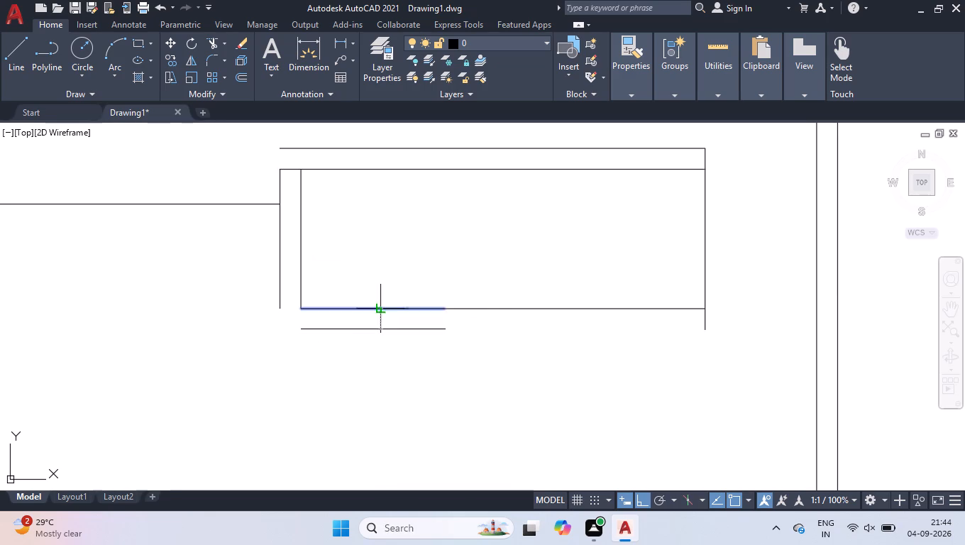
{"action": "left_click", "coordinate": [365, 359]}
{"action": "left_click", "coordinate": [559, 308]}
{"action": "left_click", "coordinate": [554, 370]}
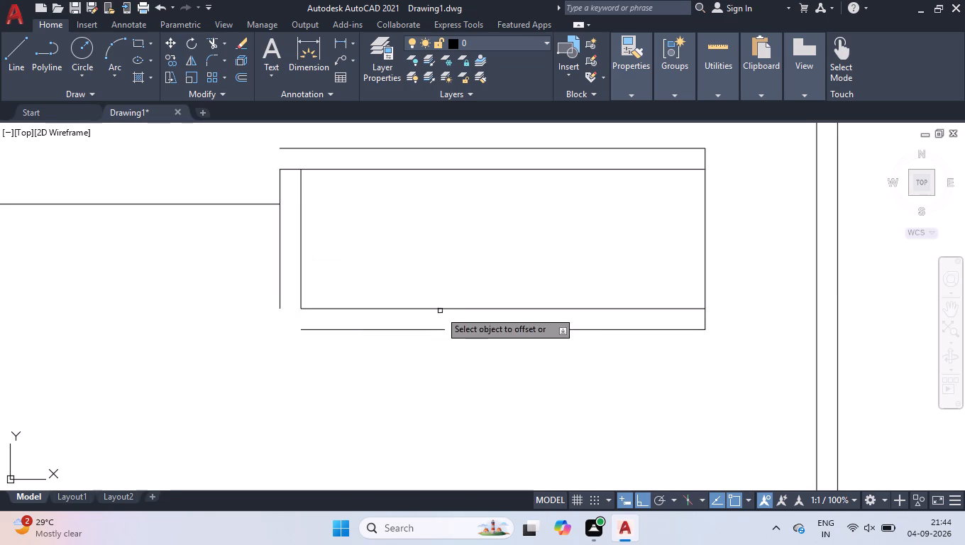
{"action": "left_click", "coordinate": [448, 309]}
{"action": "left_click", "coordinate": [451, 360]}
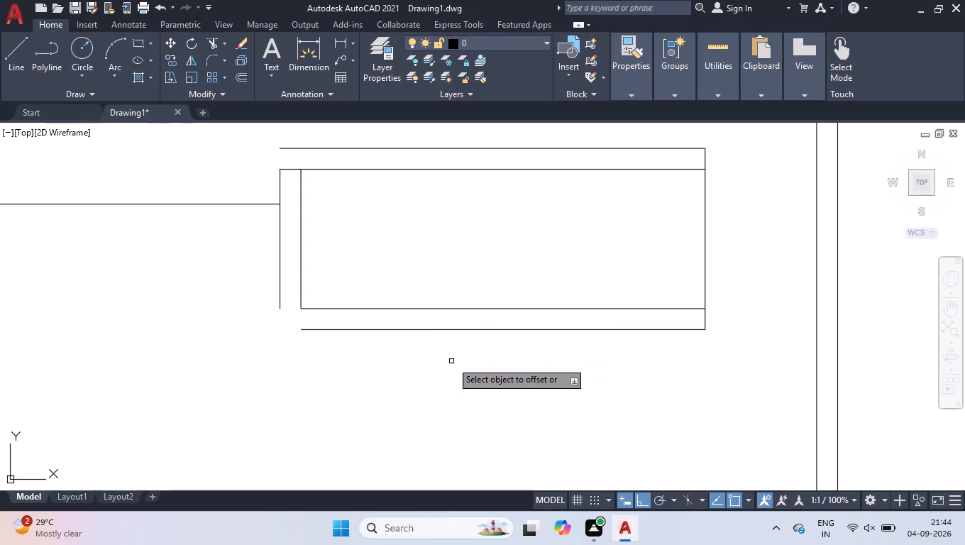
{"action": "key", "text": "Return"}
Fillet the outer left and outer bottom wall lines of the 5'-deep room into a closed corner.
{"action": "key", "text": "f"}
{"action": "key", "text": "Return"}
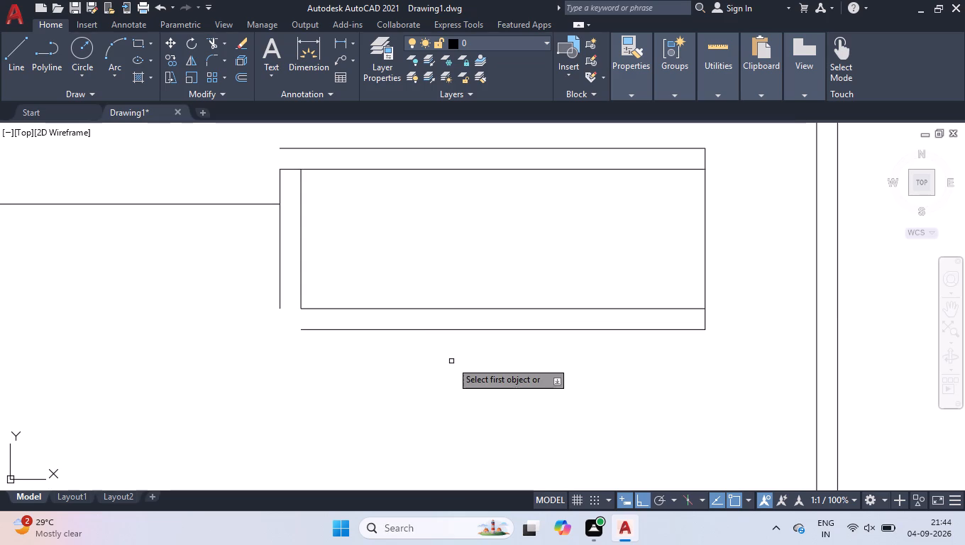
{"action": "left_click", "coordinate": [316, 329]}
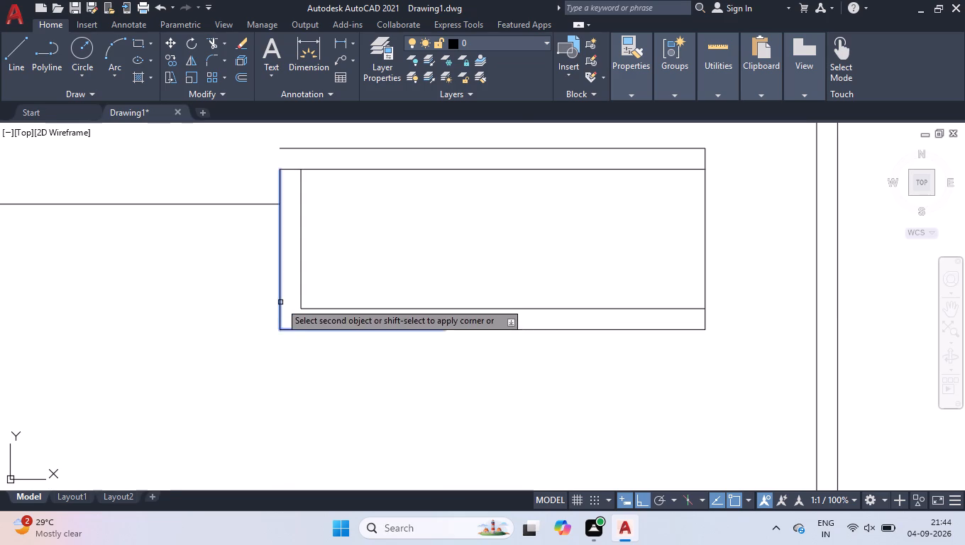
{"action": "left_click", "coordinate": [280, 302]}
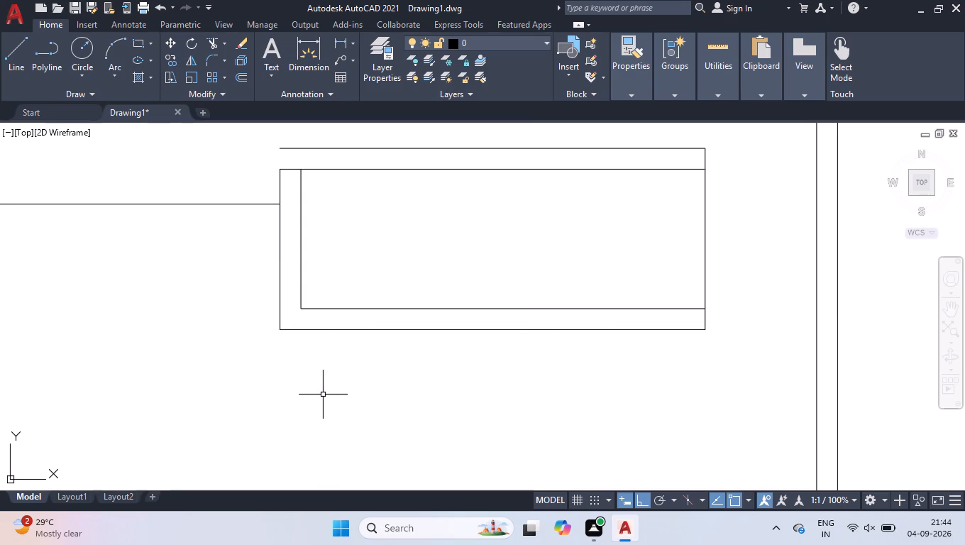
Draw a line from the 5'-deep room's outer bottom-left corner 14' down and 15'3" right, aligned with the room's right end.
{"action": "scroll", "coordinate": [343, 307], "scroll_direction": "down", "scroll_amount": 1}
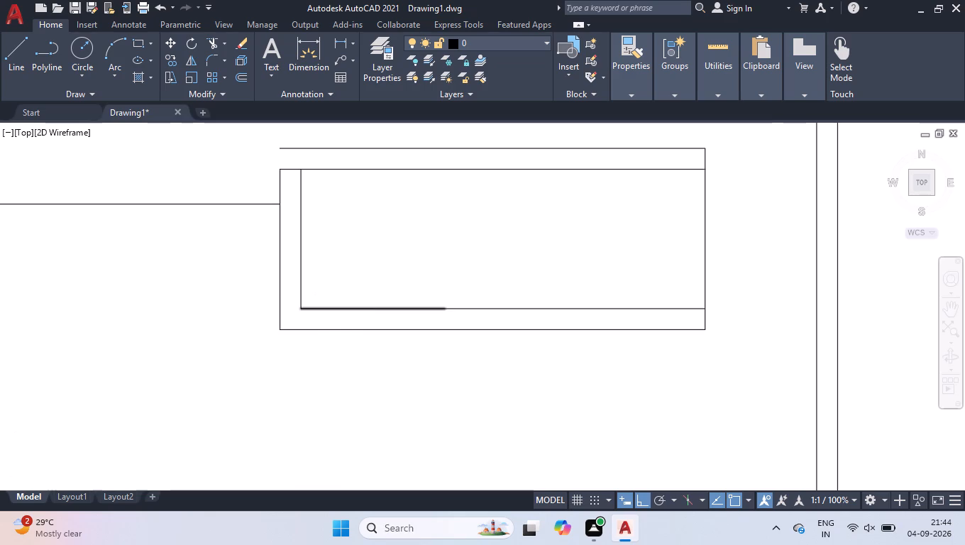
{"action": "scroll", "coordinate": [338, 326], "scroll_direction": "up", "scroll_amount": 2}
{"action": "key", "text": "l"}
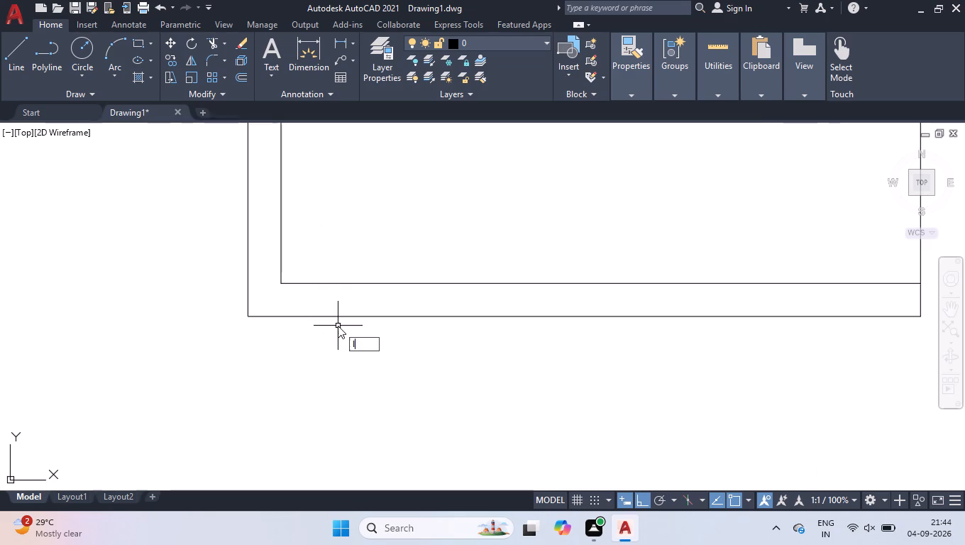
{"action": "key", "text": "Return"}
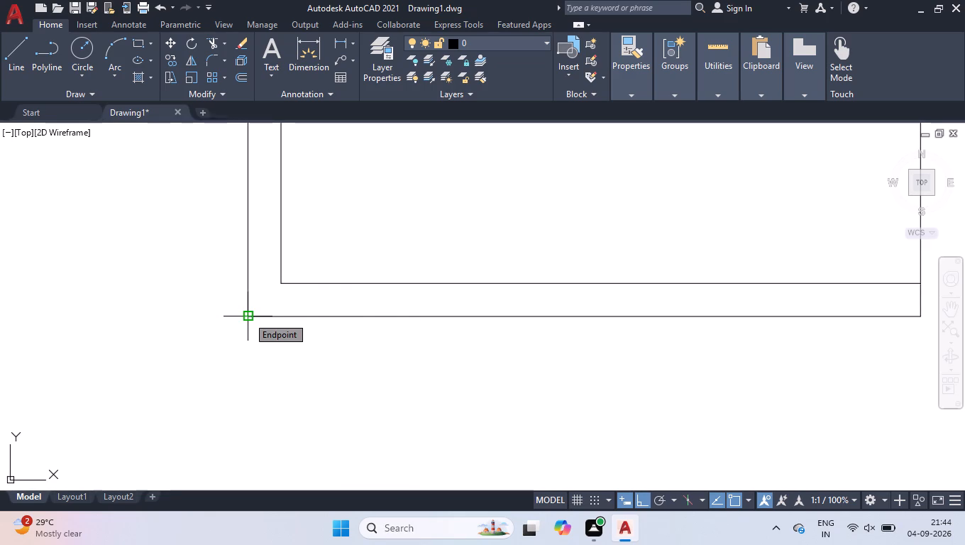
{"action": "left_click_drag", "start_coordinate": [248, 321], "coordinate": [222, 414]}
{"action": "scroll", "coordinate": [257, 390], "scroll_direction": "down", "scroll_amount": 4}
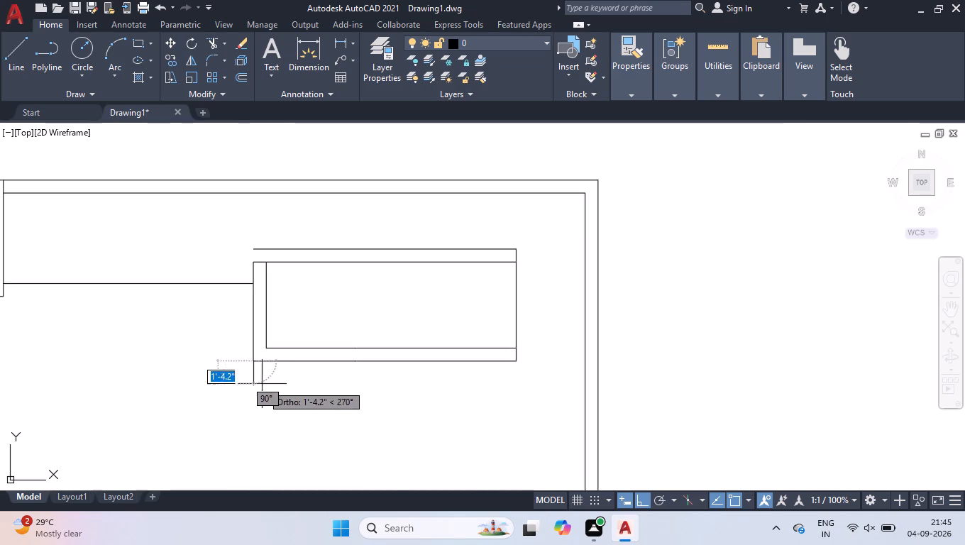
{"action": "scroll", "coordinate": [249, 441], "scroll_direction": "up", "scroll_amount": 3}
{"action": "scroll", "coordinate": [318, 363], "scroll_direction": "down", "scroll_amount": 4}
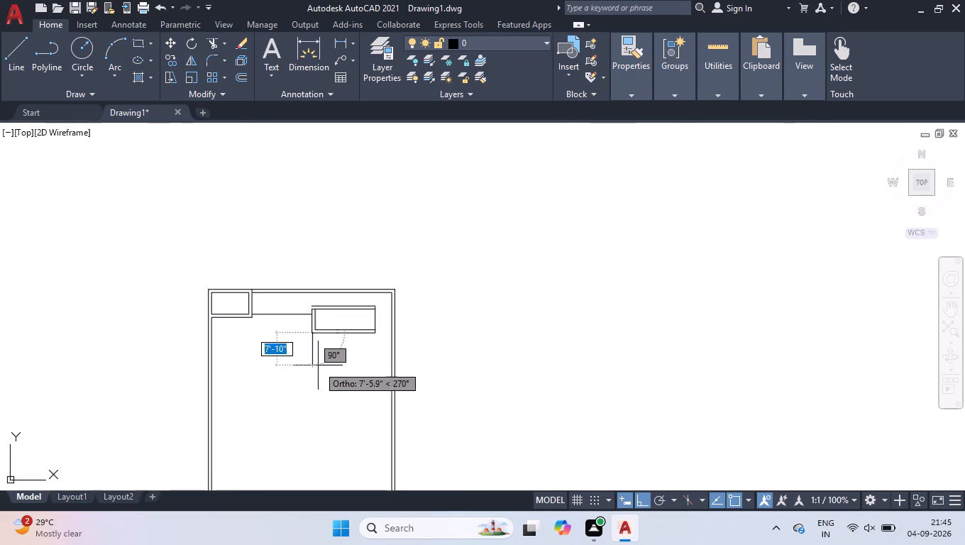
{"action": "scroll", "coordinate": [311, 443], "scroll_direction": "up", "scroll_amount": 2}
{"action": "key", "text": "1"}
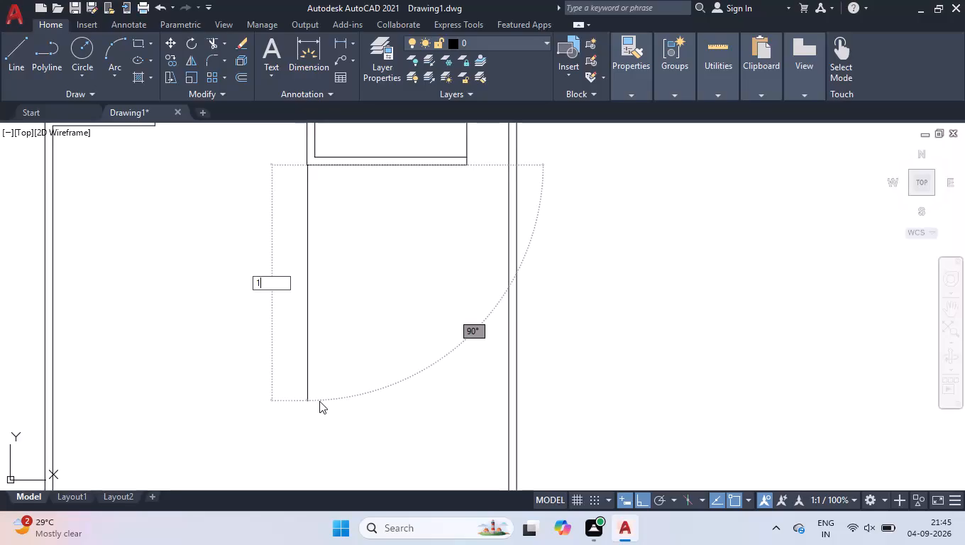
{"action": "type", "text": "4'"}
{"action": "key", "text": "Return"}
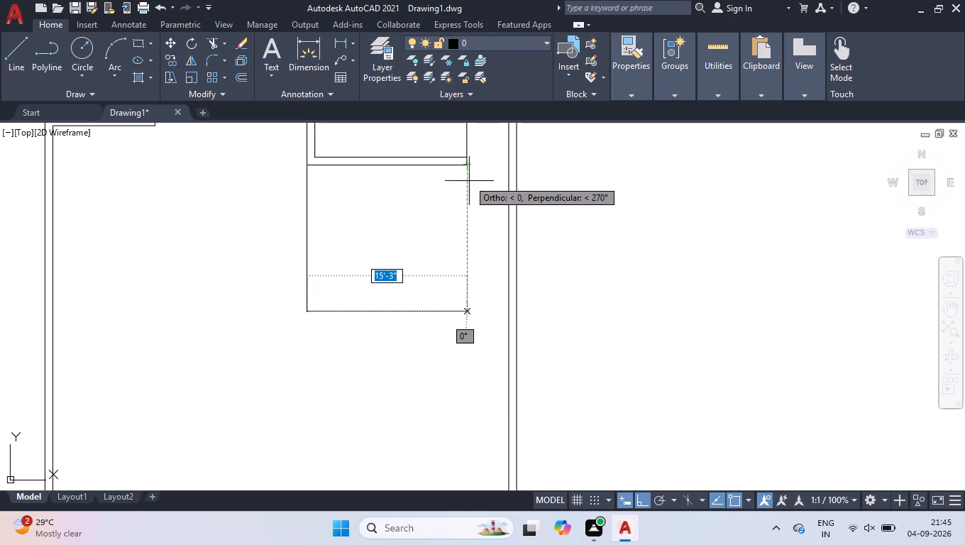
{"action": "left_click", "coordinate": [474, 218]}
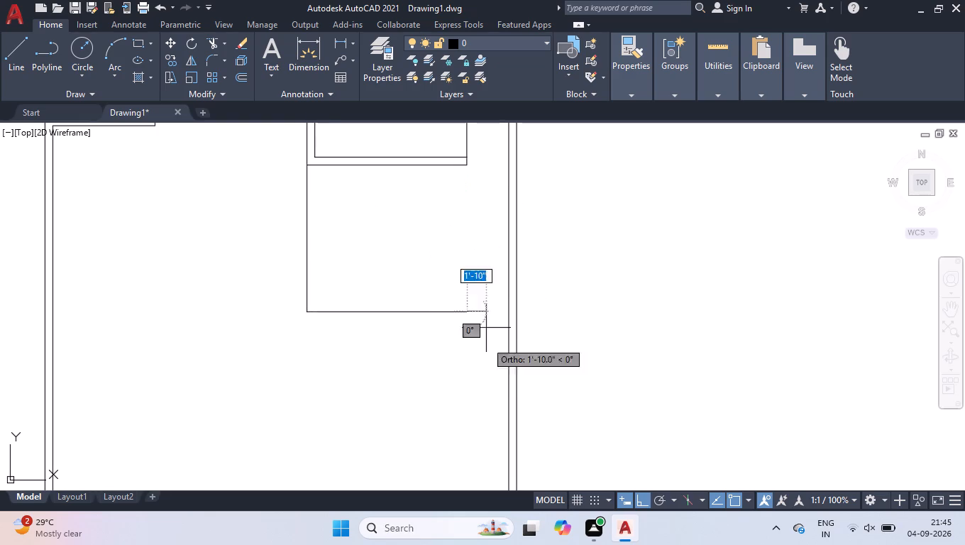
Continue the line 6" down and 9" to the right.
{"action": "key", "text": "6"}
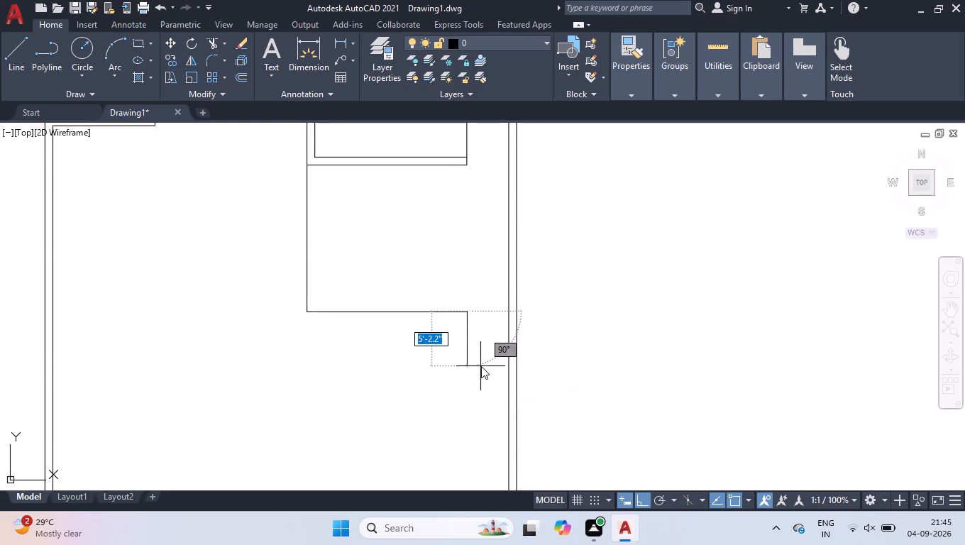
{"action": "key", "text": "Return"}
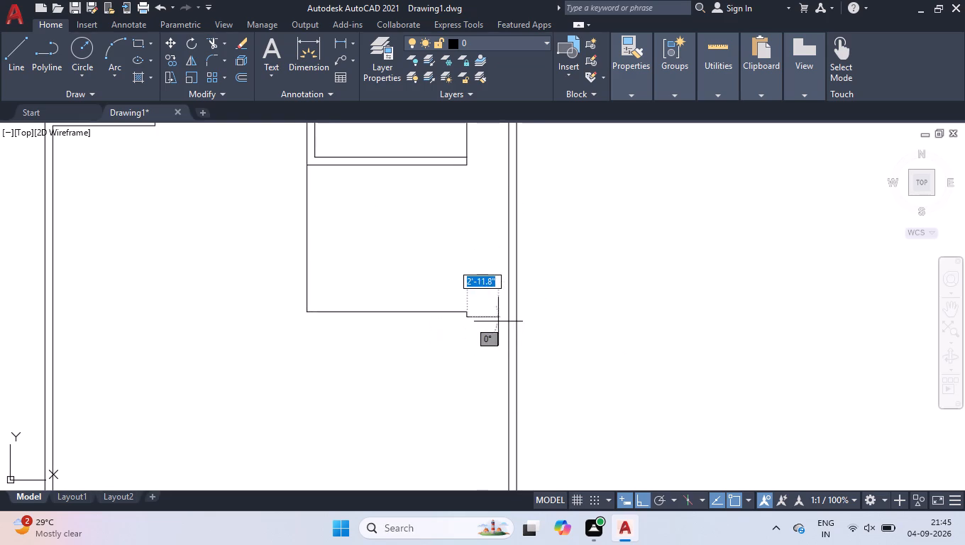
{"action": "key", "text": "9"}
{"action": "key", "text": "Return"}
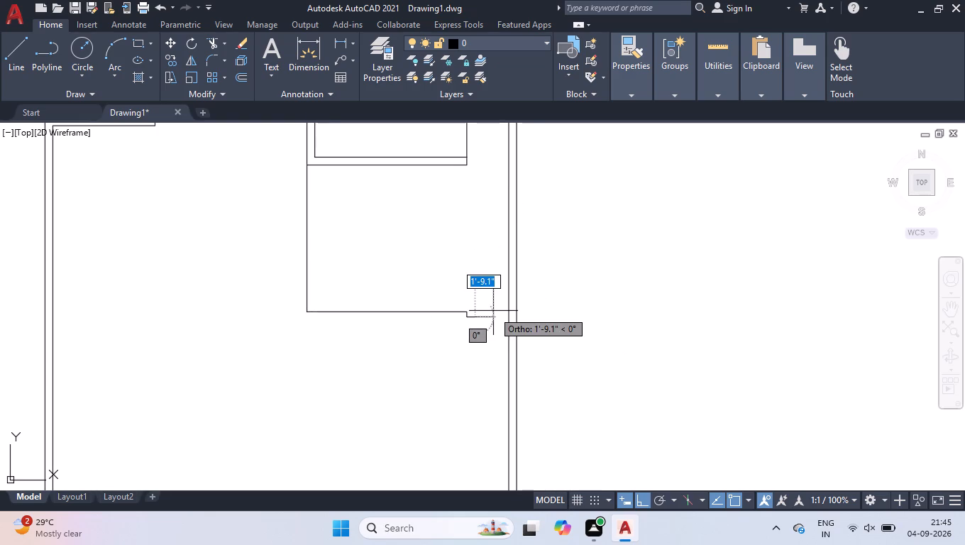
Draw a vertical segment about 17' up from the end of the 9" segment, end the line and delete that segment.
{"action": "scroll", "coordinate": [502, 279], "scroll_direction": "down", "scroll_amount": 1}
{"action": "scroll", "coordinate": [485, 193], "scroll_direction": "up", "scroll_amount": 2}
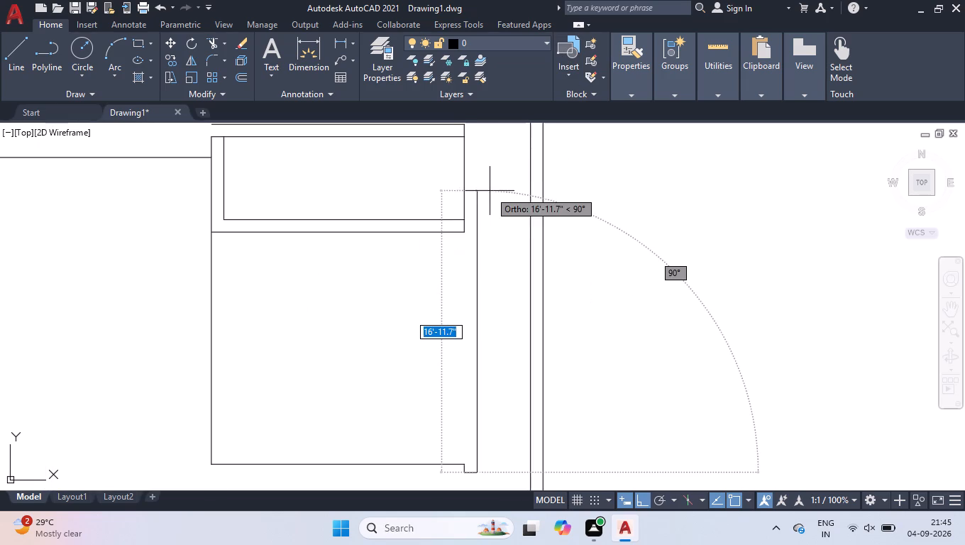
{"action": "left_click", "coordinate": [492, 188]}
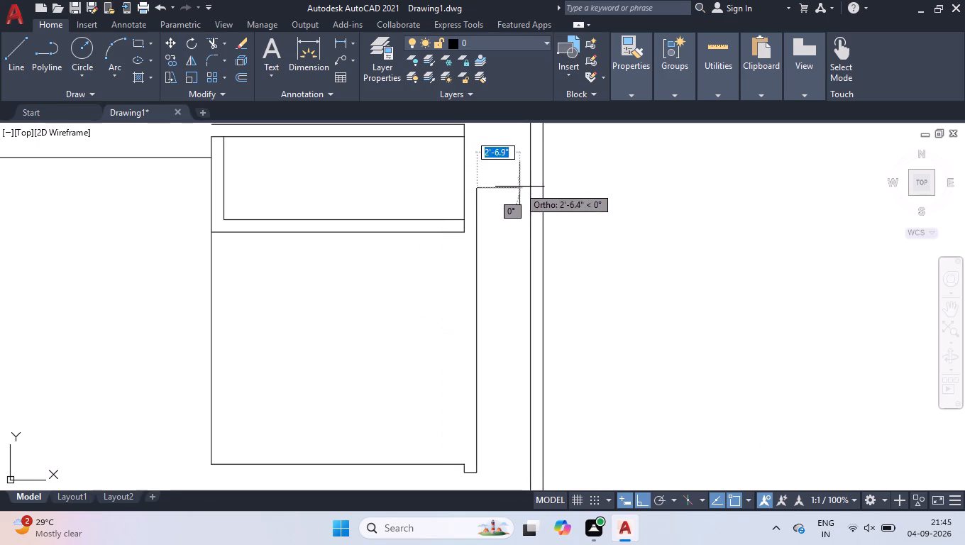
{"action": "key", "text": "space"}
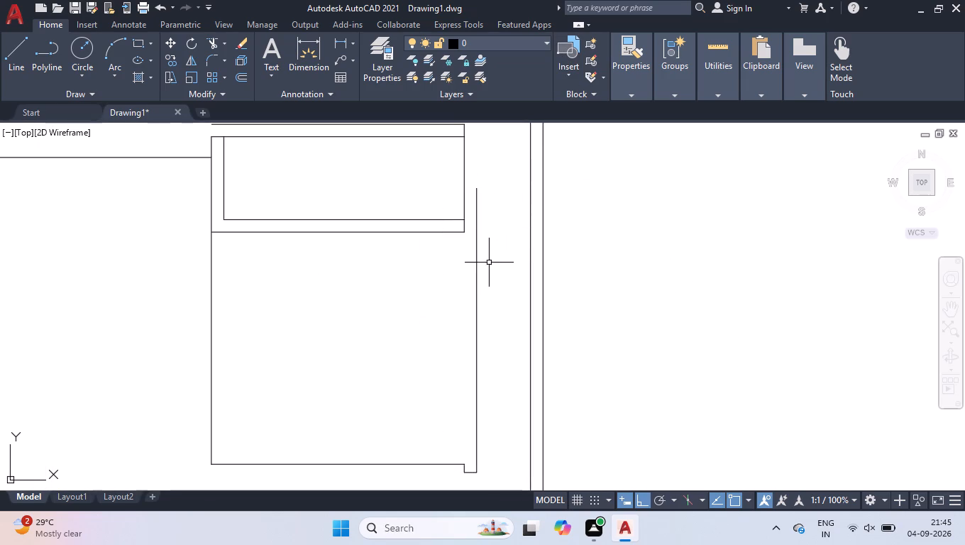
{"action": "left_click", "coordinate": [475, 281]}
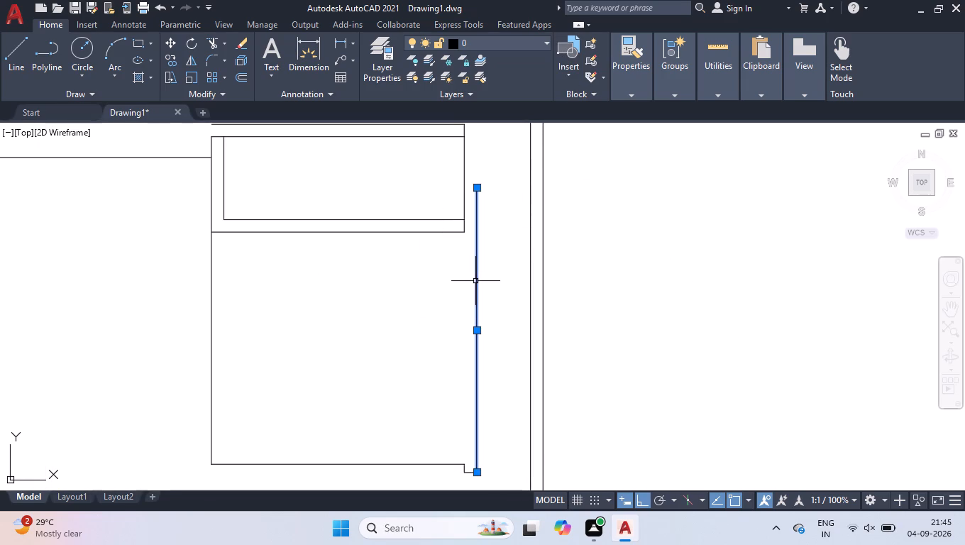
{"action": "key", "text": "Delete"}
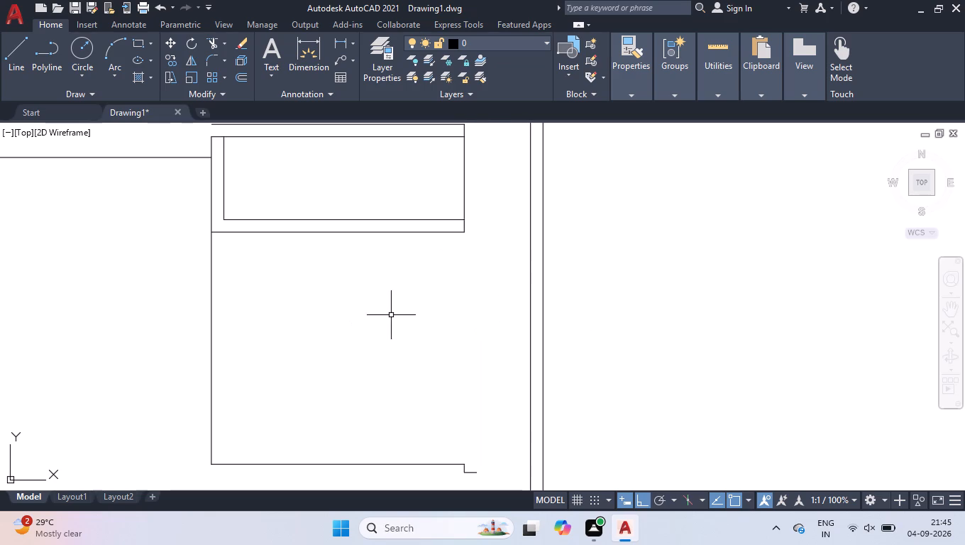
Measure the new bottom horizontal line with a temporary linear dimension and delete the dimension.
{"action": "type", "text": "dli"}
{"action": "key", "text": "Return"}
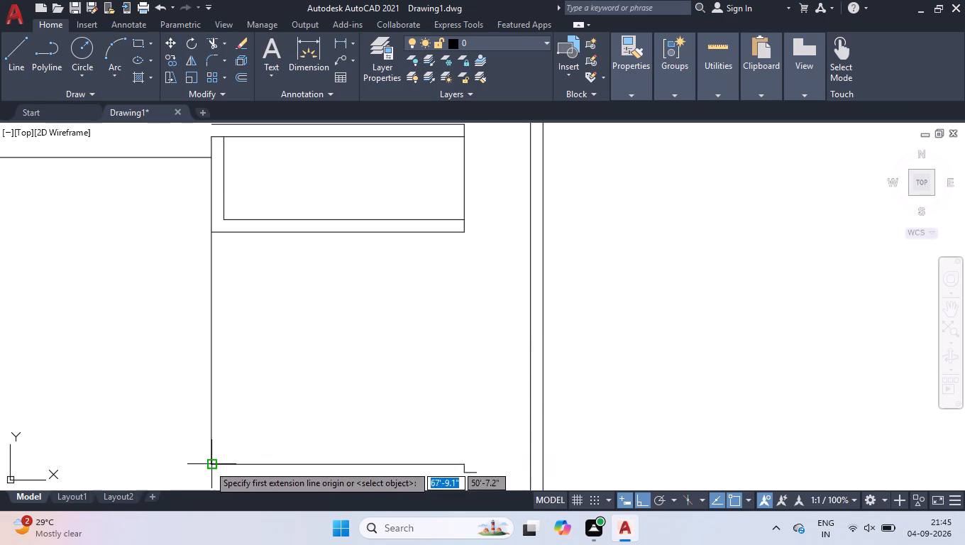
{"action": "left_click", "coordinate": [209, 464]}
{"action": "left_click", "coordinate": [461, 462]}
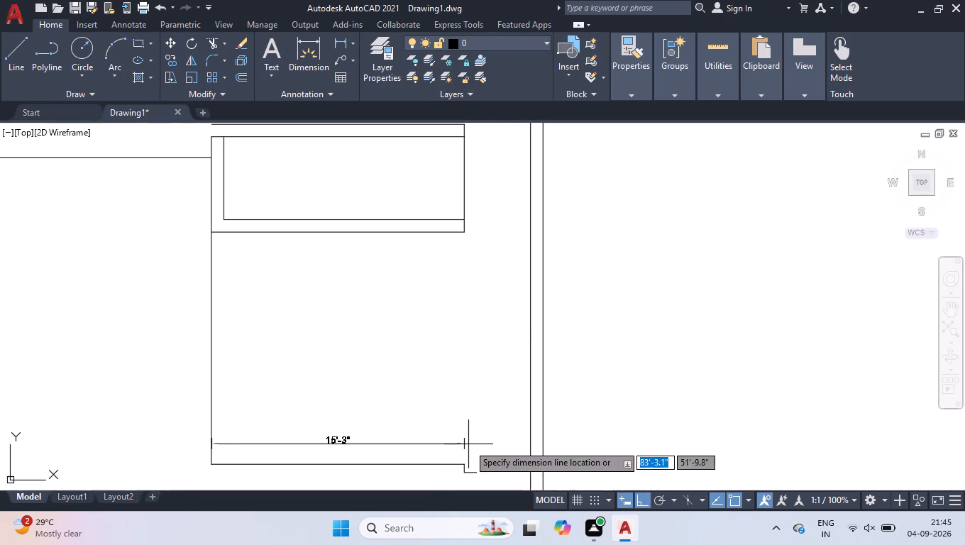
{"action": "left_click", "coordinate": [468, 444]}
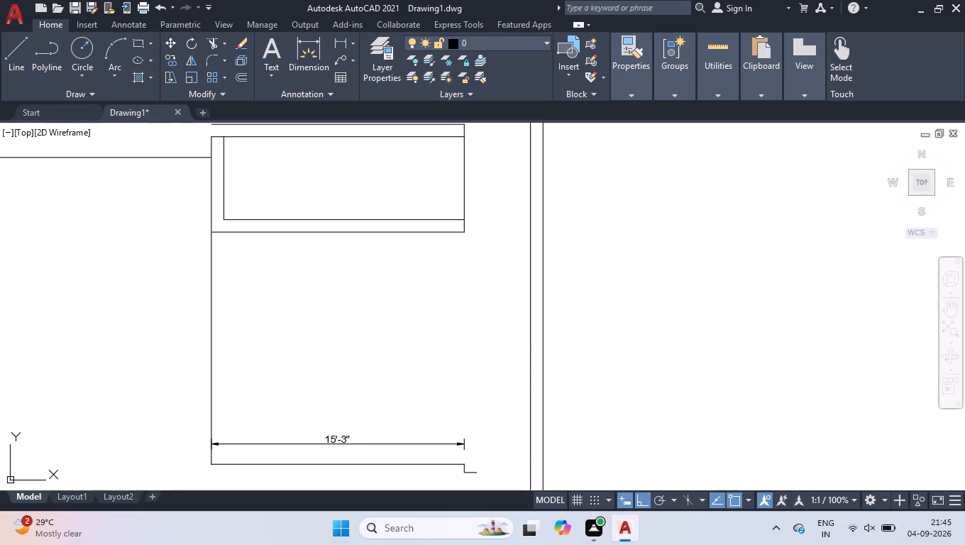
{"action": "left_click", "coordinate": [363, 445]}
{"action": "key", "text": "Delete"}
Delete the bottom horizontal line of the 14'-deep room and the short 6" and 9" segments at its end.
{"action": "left_click", "coordinate": [392, 427]}
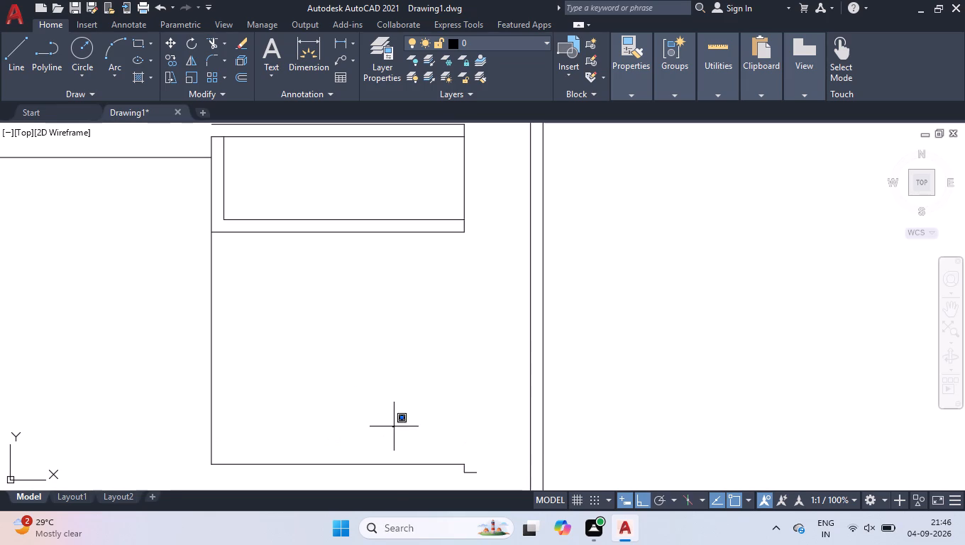
{"action": "left_click", "coordinate": [372, 473]}
{"action": "left_click", "coordinate": [519, 441]}
{"action": "left_click", "coordinate": [447, 492]}
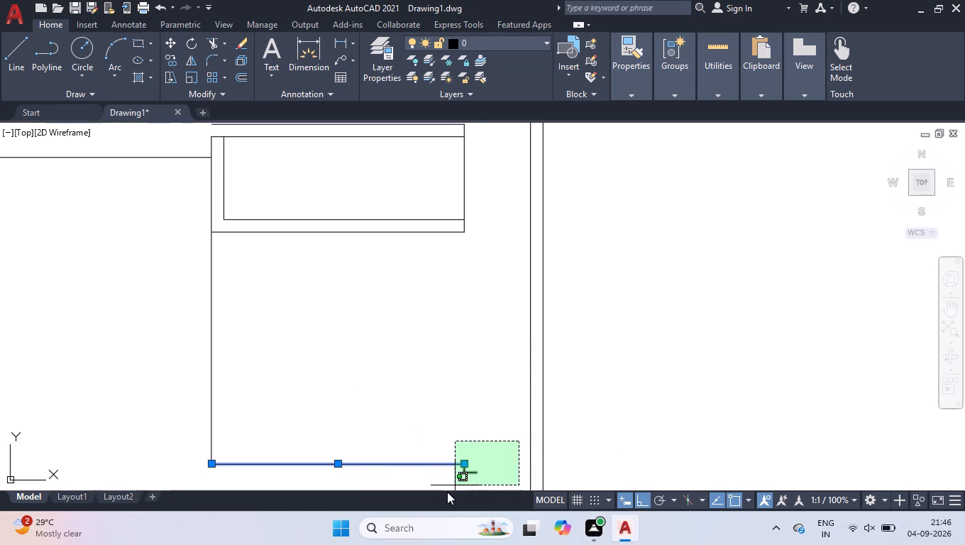
{"action": "left_click", "coordinate": [427, 491]}
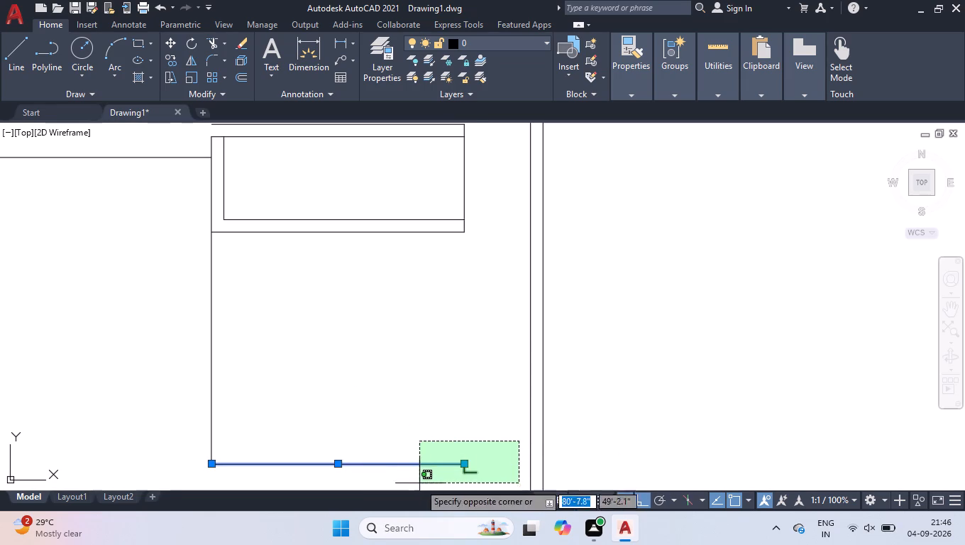
{"action": "left_click", "coordinate": [410, 479]}
{"action": "key", "text": "Delete"}
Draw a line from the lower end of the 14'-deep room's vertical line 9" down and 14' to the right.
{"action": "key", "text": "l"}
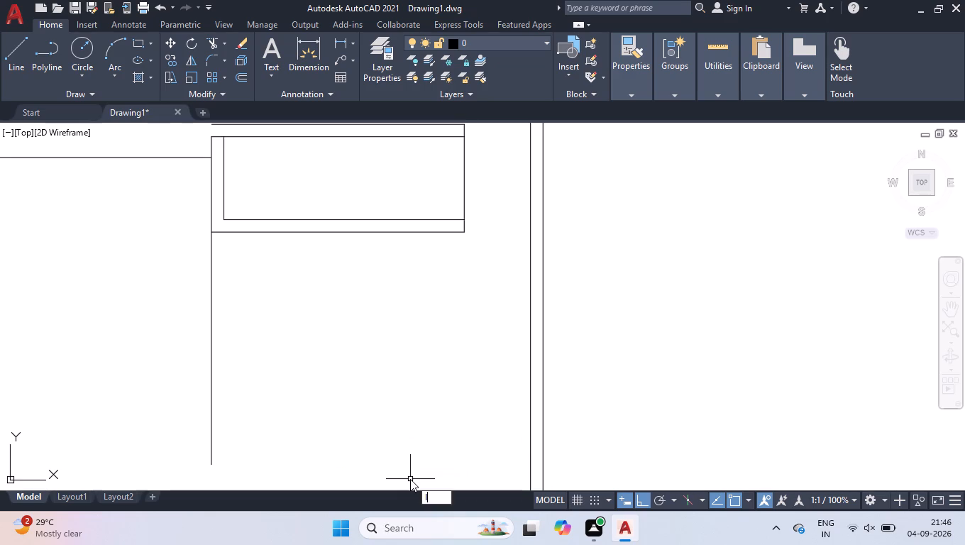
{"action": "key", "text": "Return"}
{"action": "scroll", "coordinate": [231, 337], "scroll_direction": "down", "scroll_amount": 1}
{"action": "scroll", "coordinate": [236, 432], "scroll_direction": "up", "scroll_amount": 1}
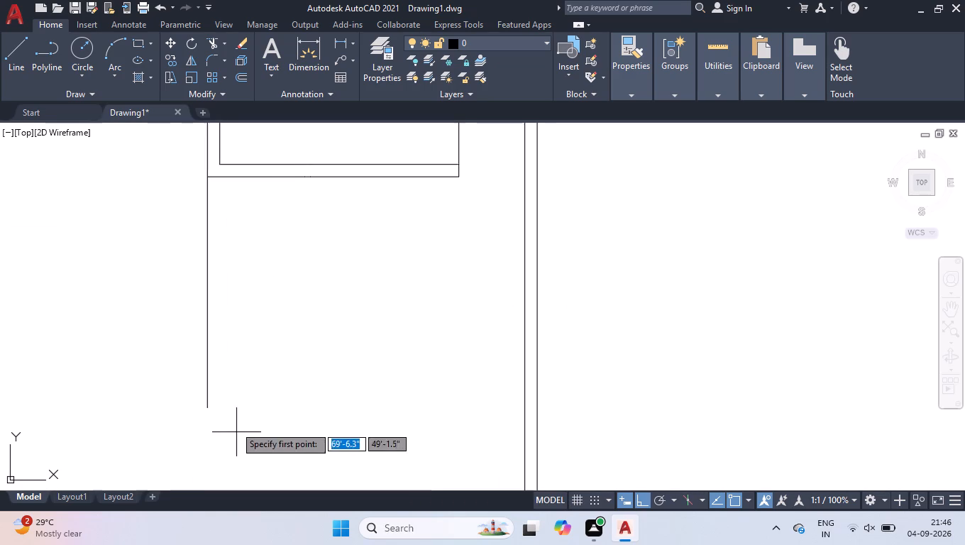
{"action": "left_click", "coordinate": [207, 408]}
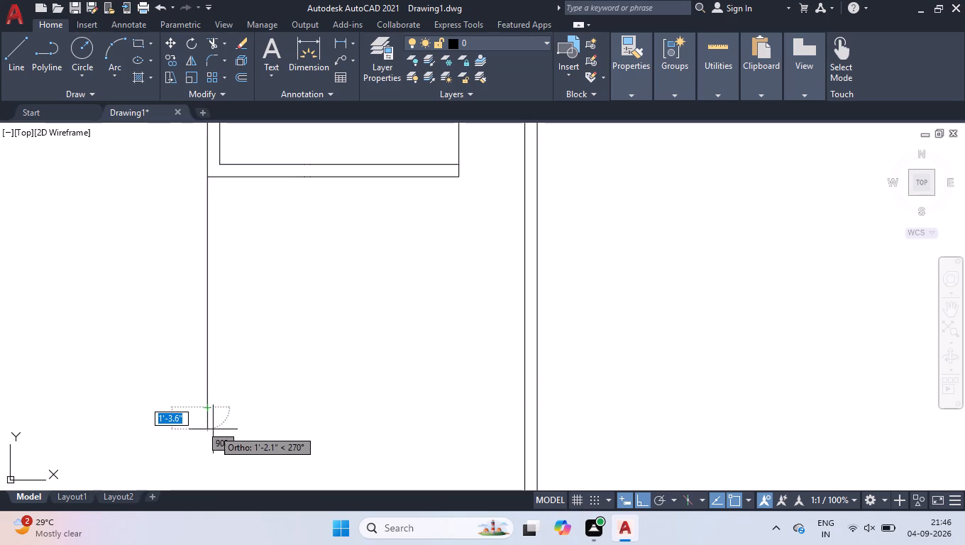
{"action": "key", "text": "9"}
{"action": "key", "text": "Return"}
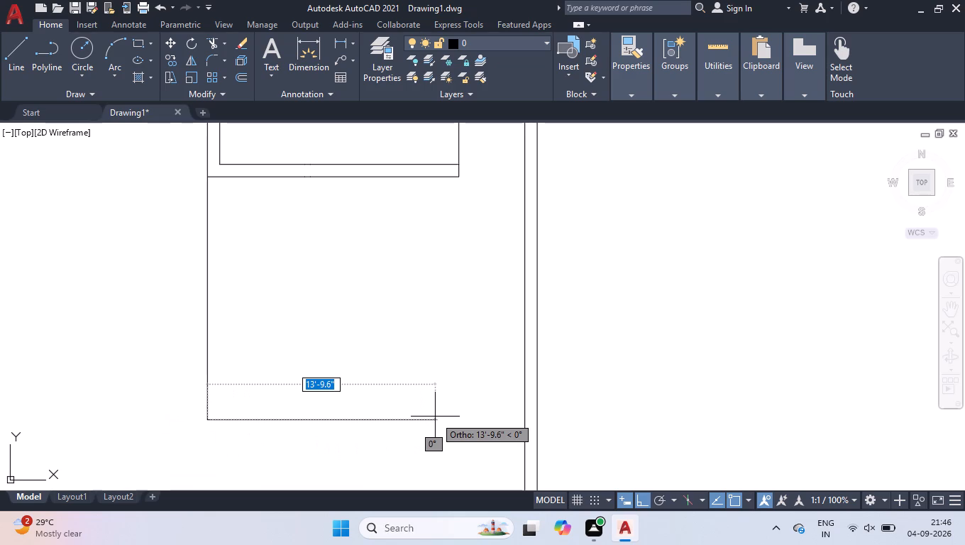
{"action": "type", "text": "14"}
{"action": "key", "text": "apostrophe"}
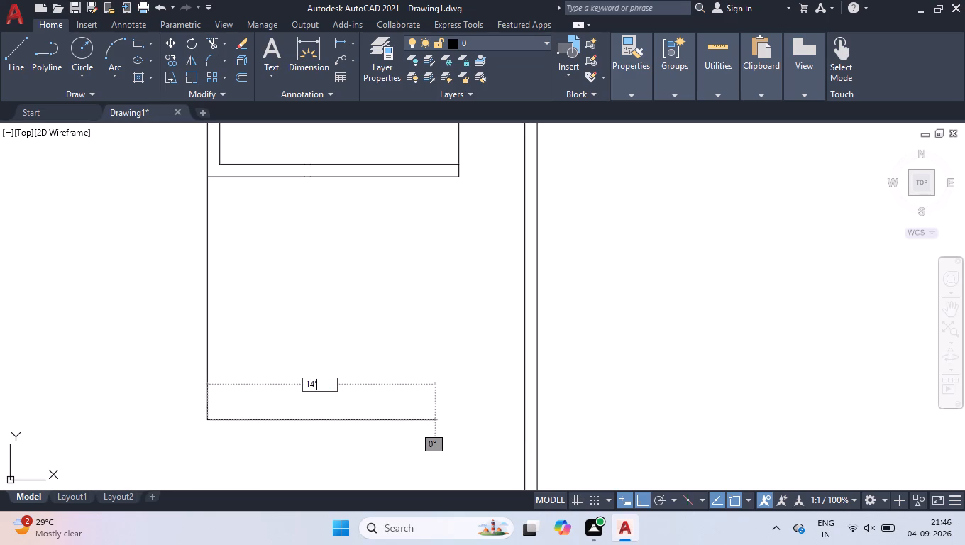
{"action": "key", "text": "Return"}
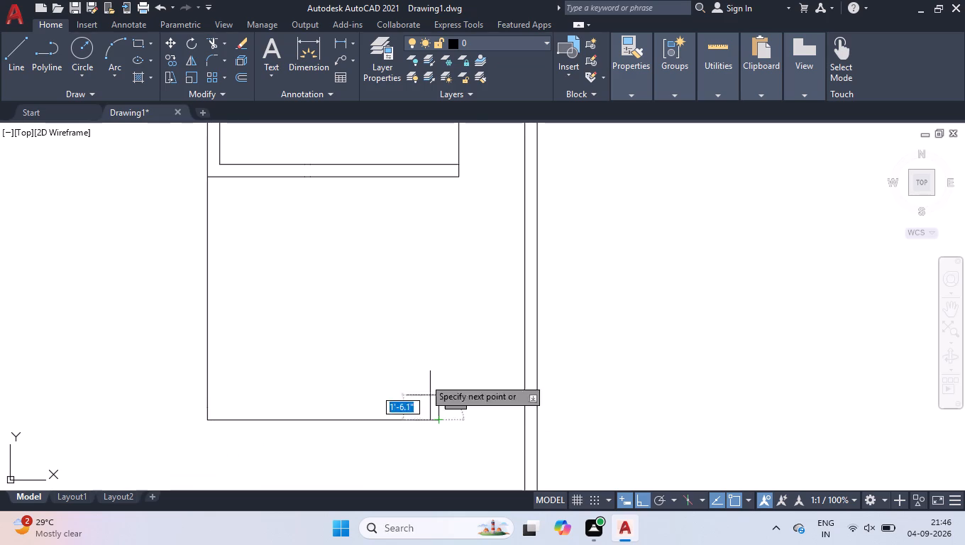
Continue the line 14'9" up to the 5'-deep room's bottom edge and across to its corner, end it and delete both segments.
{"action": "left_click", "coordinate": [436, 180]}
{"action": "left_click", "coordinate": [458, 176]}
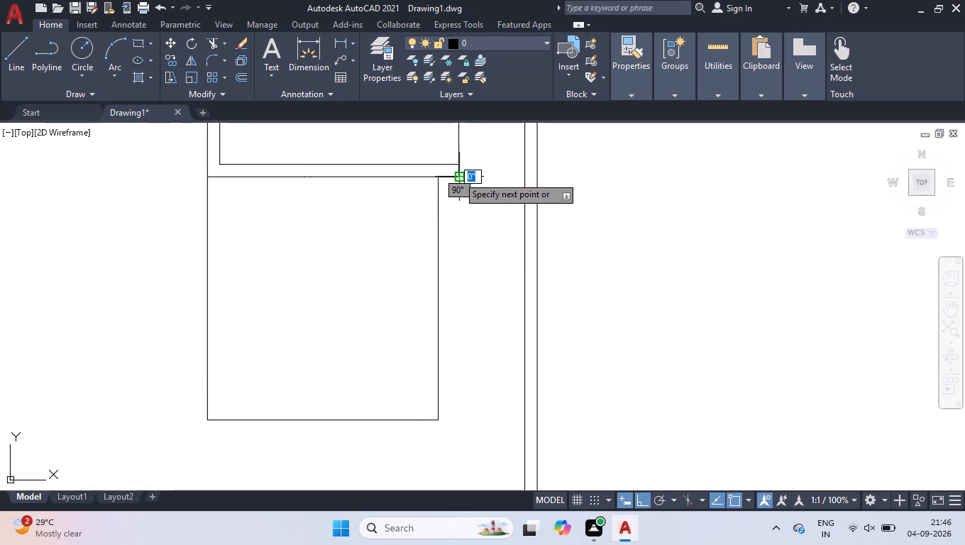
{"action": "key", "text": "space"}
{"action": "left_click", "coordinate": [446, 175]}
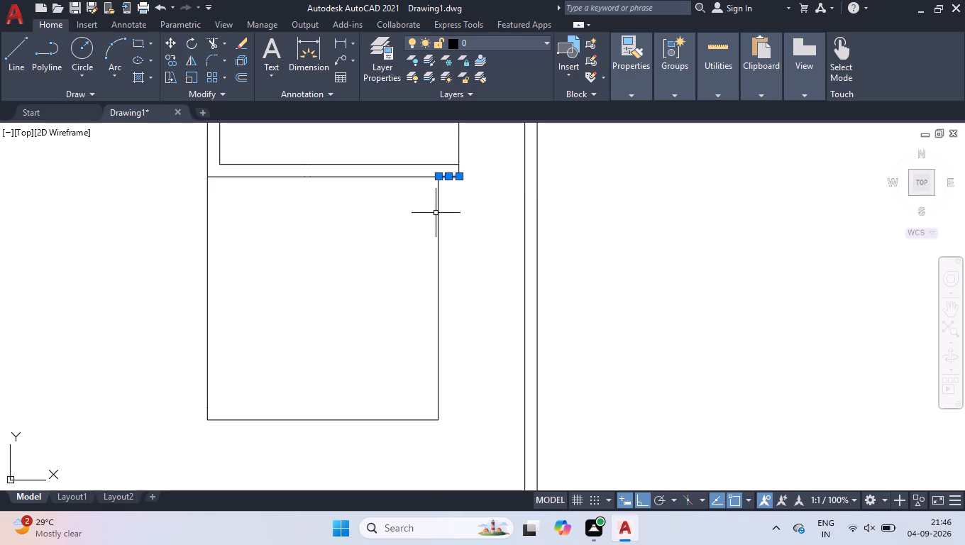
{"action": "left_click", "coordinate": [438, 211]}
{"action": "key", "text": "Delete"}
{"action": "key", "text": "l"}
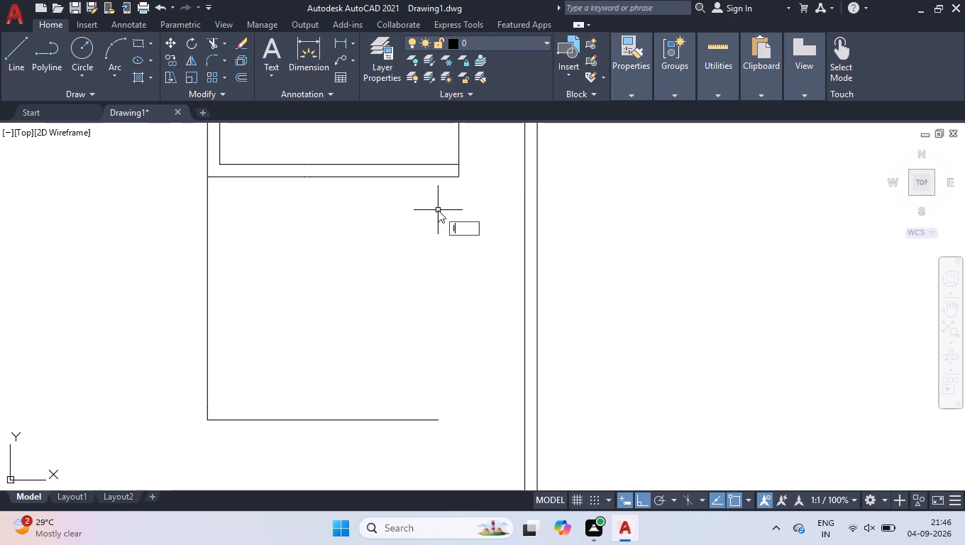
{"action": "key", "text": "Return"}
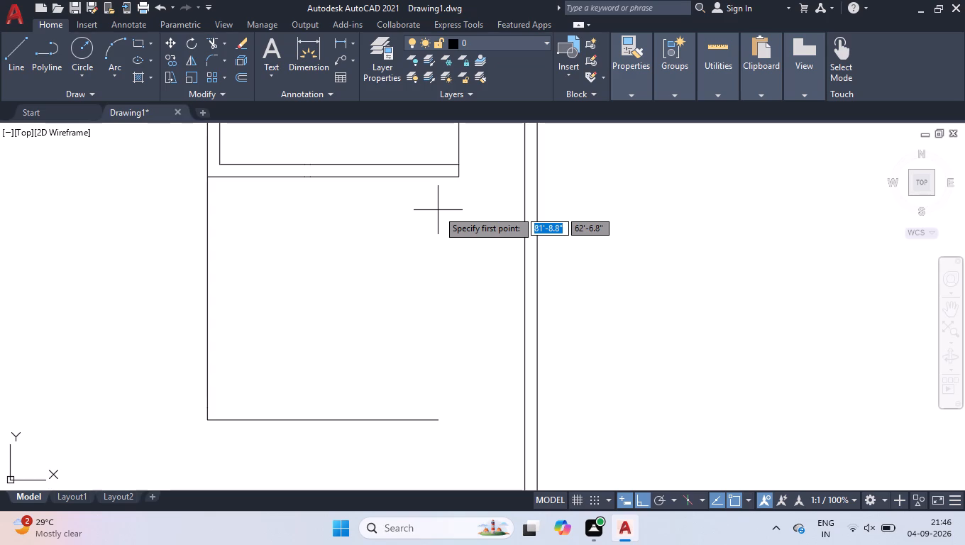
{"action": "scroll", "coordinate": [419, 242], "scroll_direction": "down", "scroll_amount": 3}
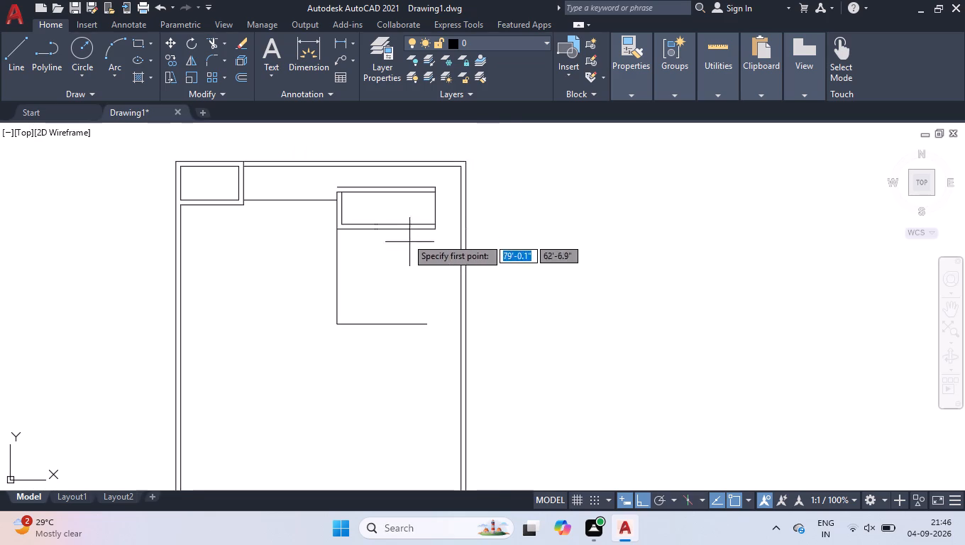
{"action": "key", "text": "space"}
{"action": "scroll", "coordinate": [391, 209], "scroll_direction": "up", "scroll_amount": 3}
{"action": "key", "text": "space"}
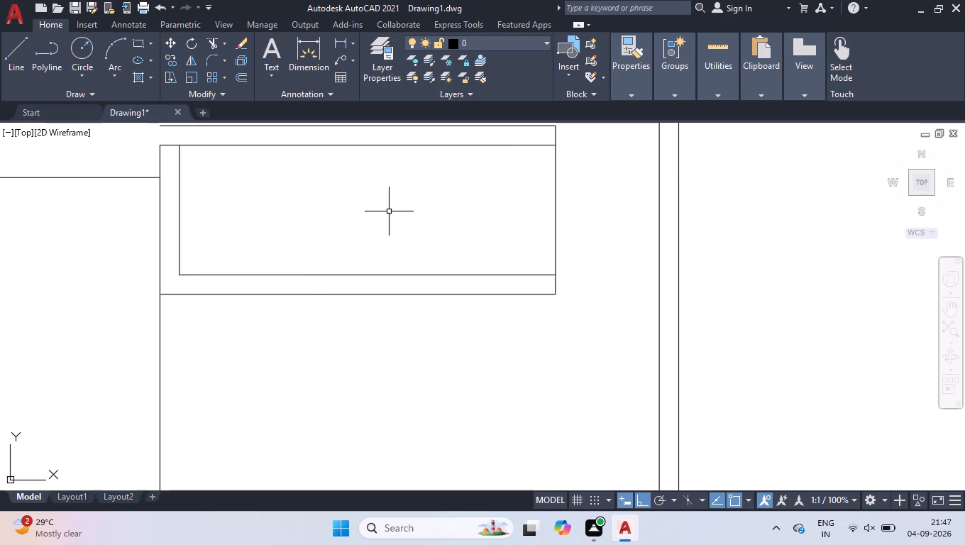
Measure the inside width and depth of the 5'-deep room with the Quick measure option.
{"action": "type", "text": "meas"}
{"action": "key", "text": "Return"}
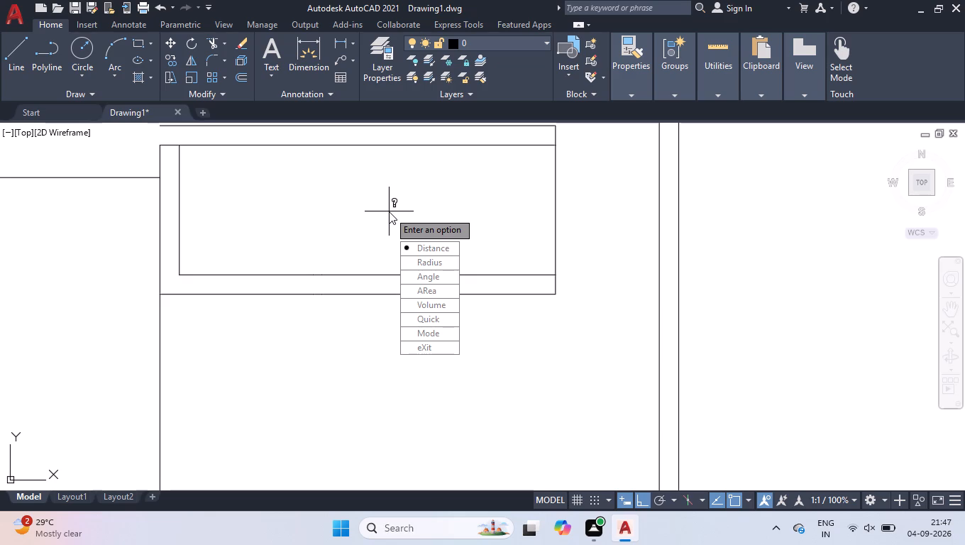
{"action": "key", "text": "Down"}
{"action": "key", "text": "Down"}
{"action": "key", "text": "Down"}
{"action": "key", "text": "Down"}
{"action": "key", "text": "Down"}
{"action": "key", "text": "Return"}
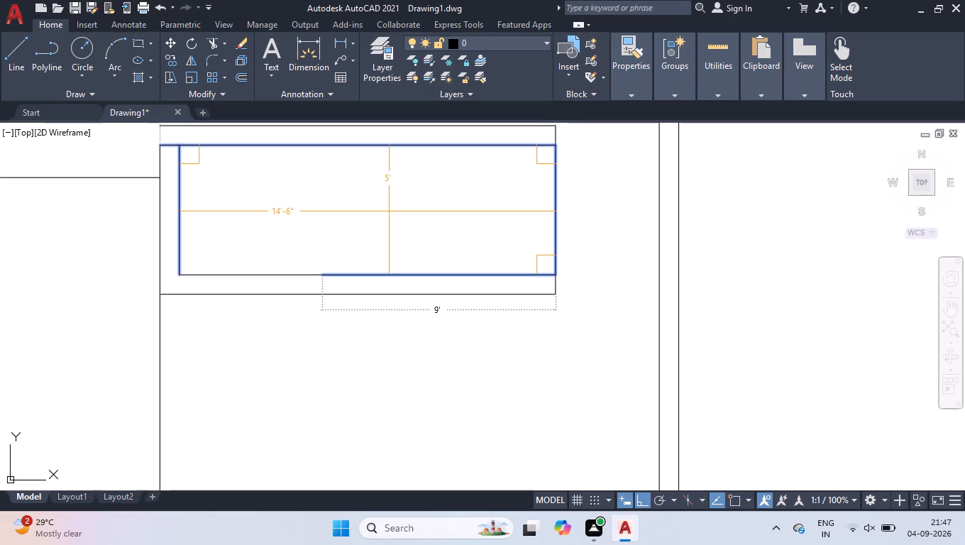
{"action": "key", "text": "Return"}
{"action": "scroll", "coordinate": [484, 312], "scroll_direction": "down", "scroll_amount": 1}
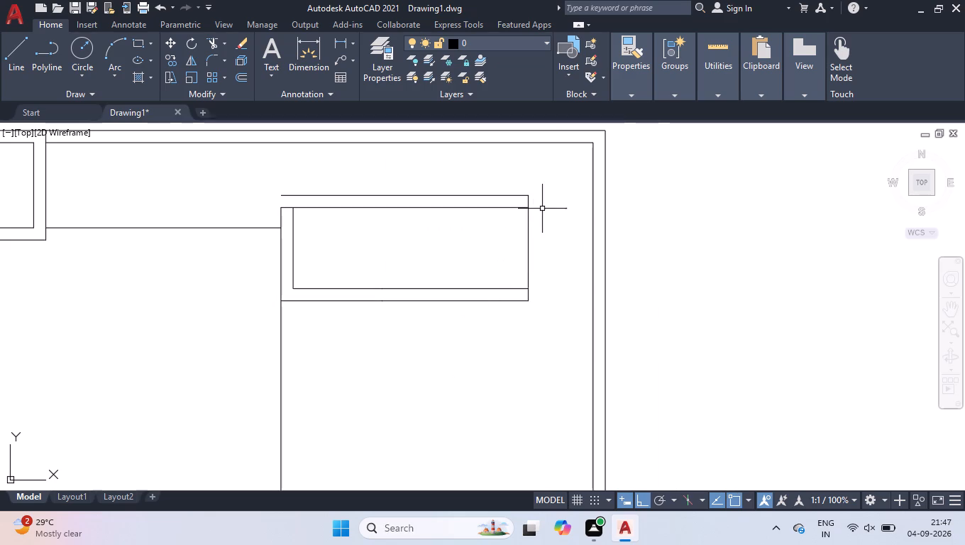
{"action": "scroll", "coordinate": [543, 209], "scroll_direction": "up", "scroll_amount": 2}
{"action": "key", "text": "space"}
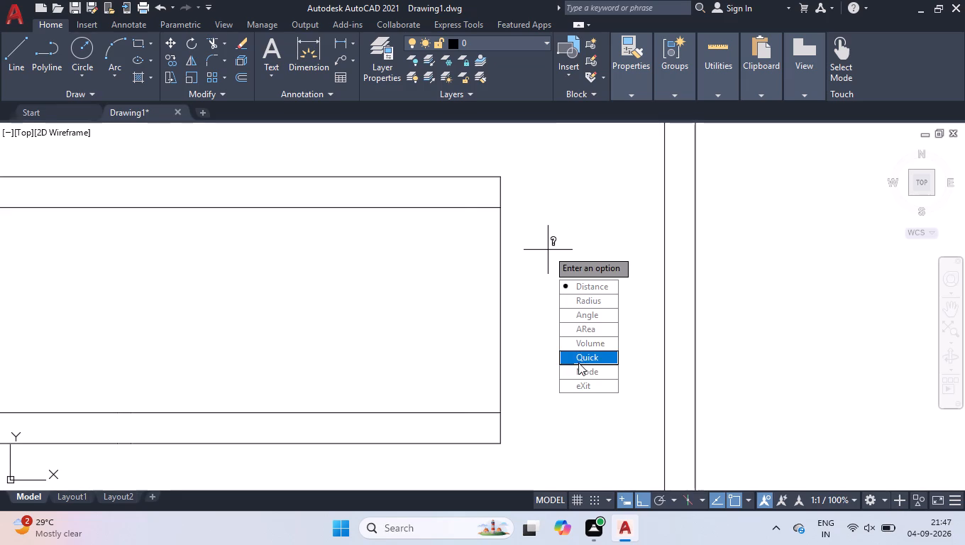
{"action": "left_click_drag", "start_coordinate": [578, 363], "coordinate": [548, 253]}
{"action": "key", "text": "space"}
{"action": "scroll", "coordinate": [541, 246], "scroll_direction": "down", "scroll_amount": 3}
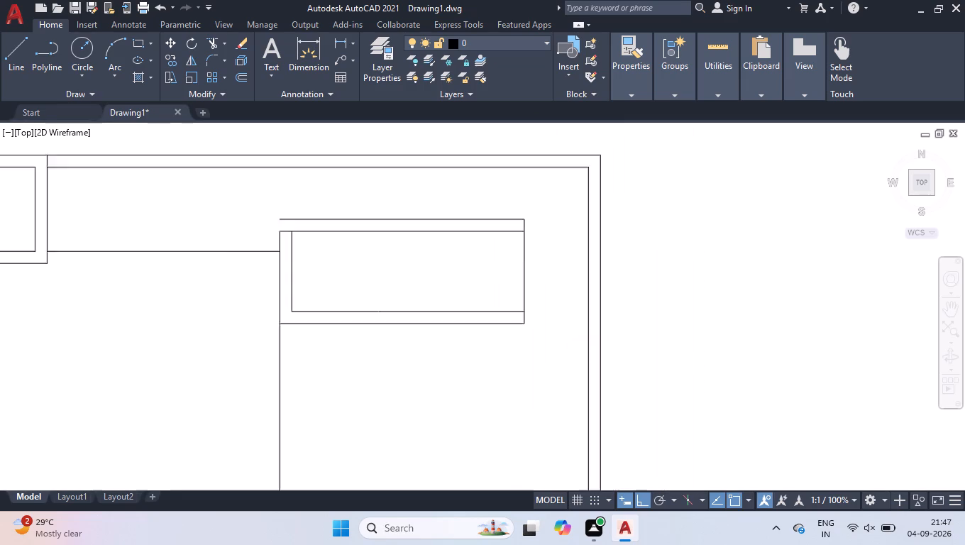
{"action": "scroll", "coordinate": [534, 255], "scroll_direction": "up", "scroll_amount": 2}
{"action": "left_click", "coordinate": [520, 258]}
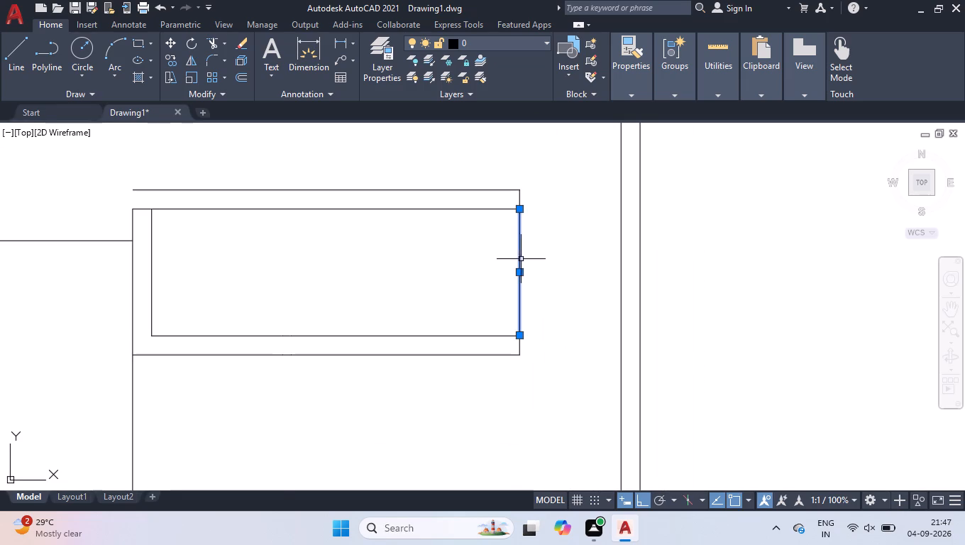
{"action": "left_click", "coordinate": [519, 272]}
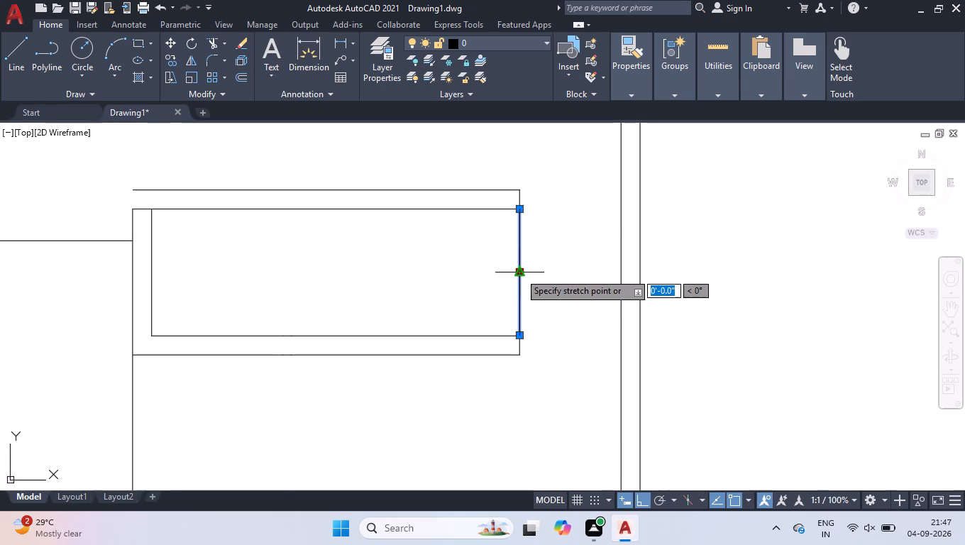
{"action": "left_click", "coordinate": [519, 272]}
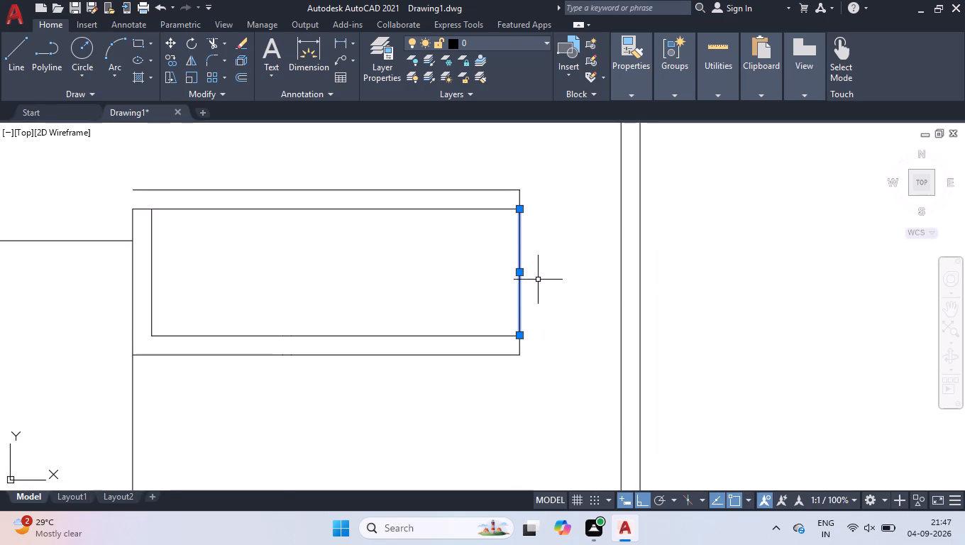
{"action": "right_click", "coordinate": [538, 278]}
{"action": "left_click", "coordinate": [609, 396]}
Delete all lines of the 5'-deep room and the room below it, including the horizontal line linking them to the top-left room.
{"action": "scroll", "coordinate": [569, 324], "scroll_direction": "down", "scroll_amount": 2}
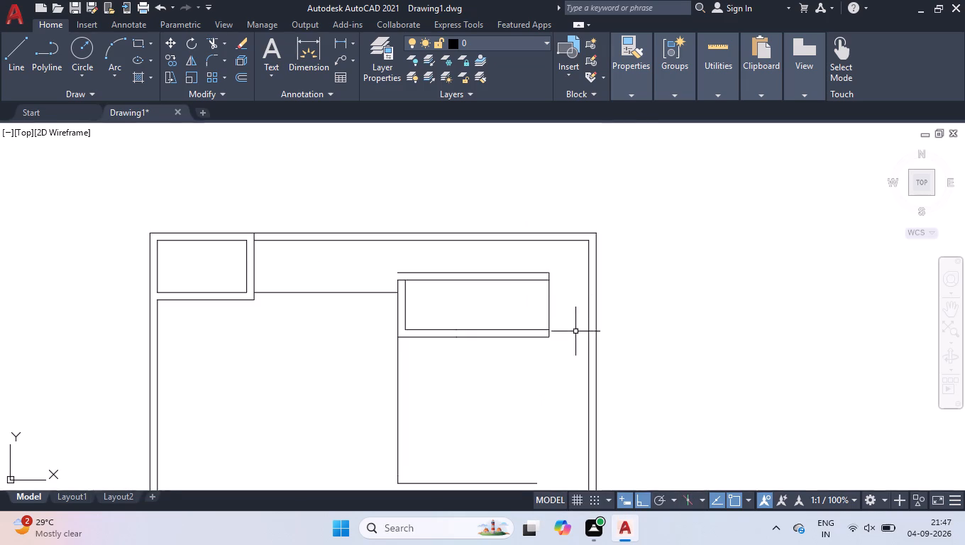
{"action": "left_click", "coordinate": [561, 263]}
{"action": "left_click", "coordinate": [359, 440]}
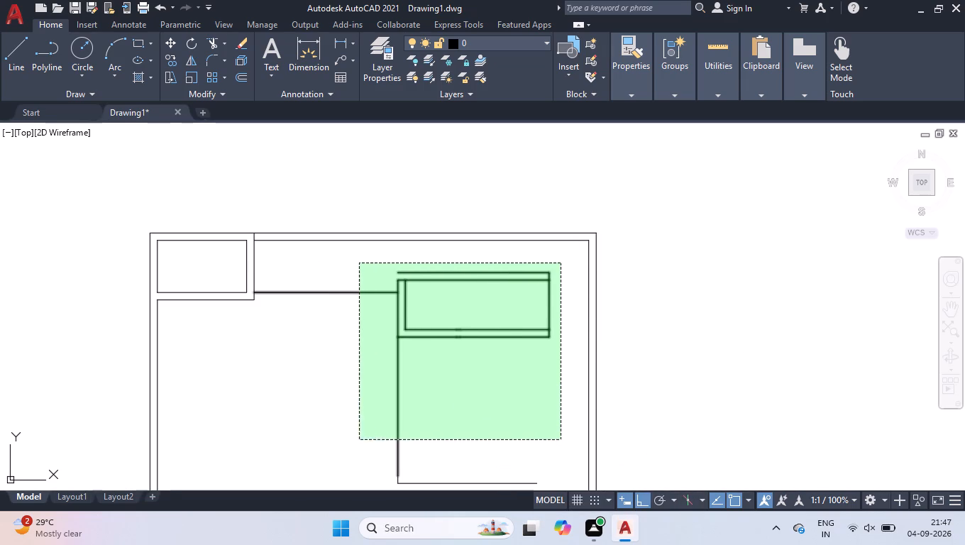
{"action": "scroll", "coordinate": [412, 357], "scroll_direction": "down", "scroll_amount": 1}
{"action": "left_click", "coordinate": [477, 485]}
{"action": "left_click", "coordinate": [316, 356]}
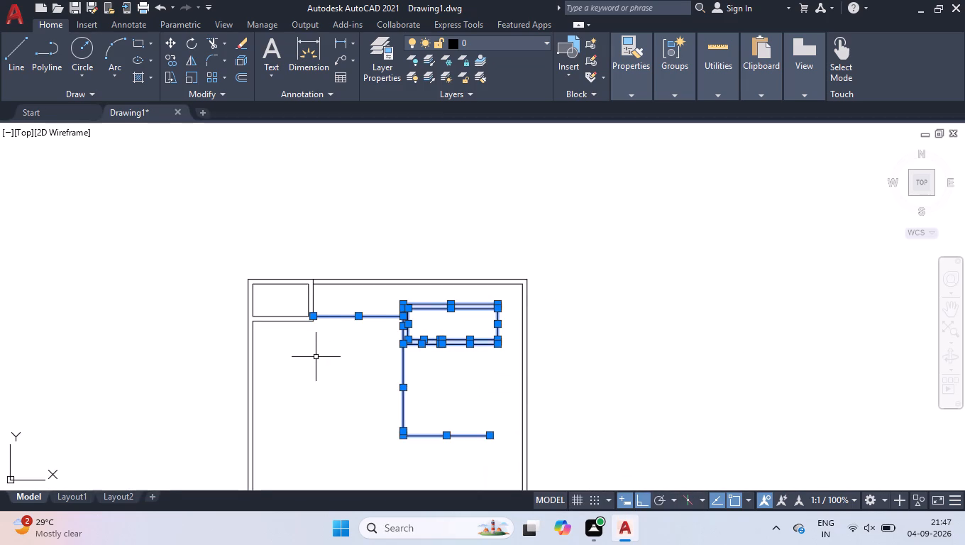
{"action": "key", "text": "Delete"}
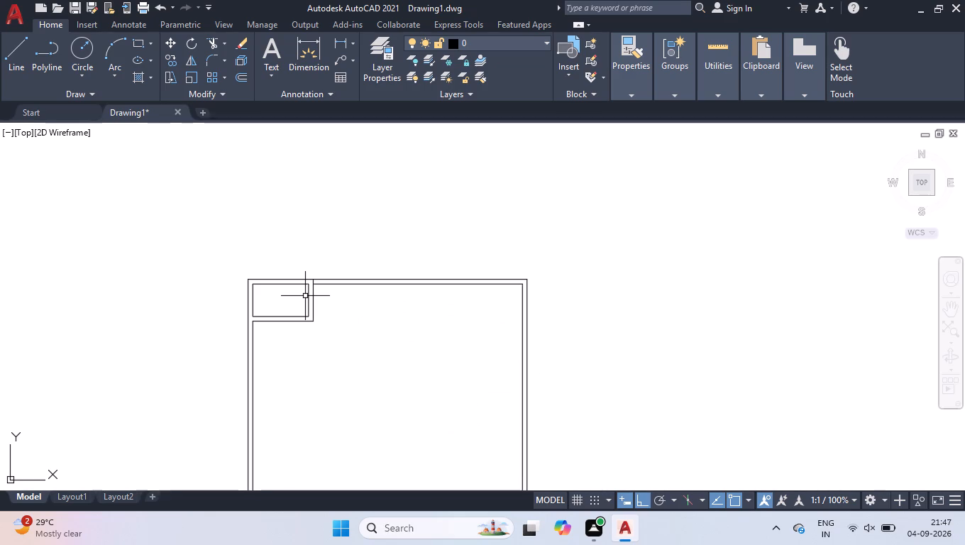
Offset the outer bottom wall line of the building's top-left room 15'6" downward.
{"action": "scroll", "coordinate": [320, 311], "scroll_direction": "down", "scroll_amount": 1}
{"action": "scroll", "coordinate": [283, 374], "scroll_direction": "up", "scroll_amount": 3}
{"action": "type", "text": "of"}
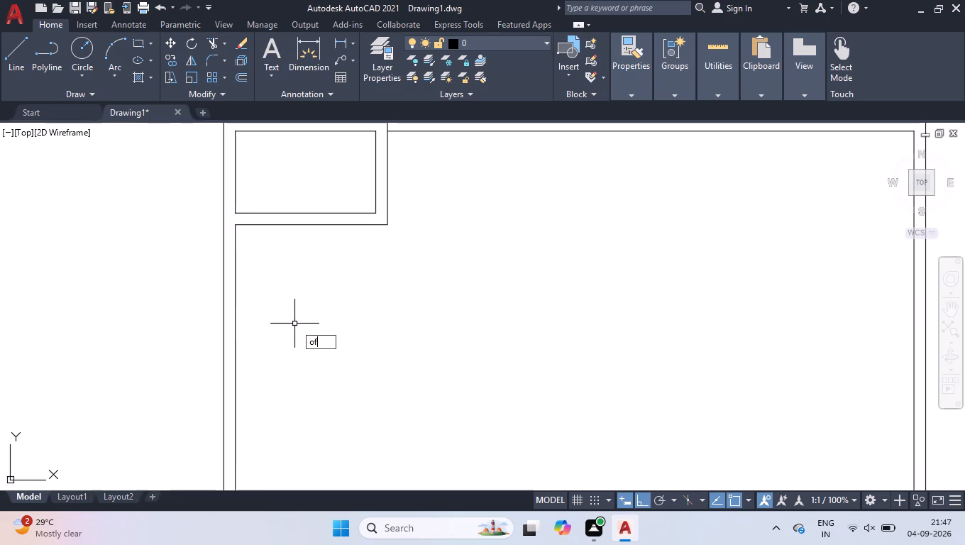
{"action": "key", "text": "f"}
{"action": "key", "text": "Return"}
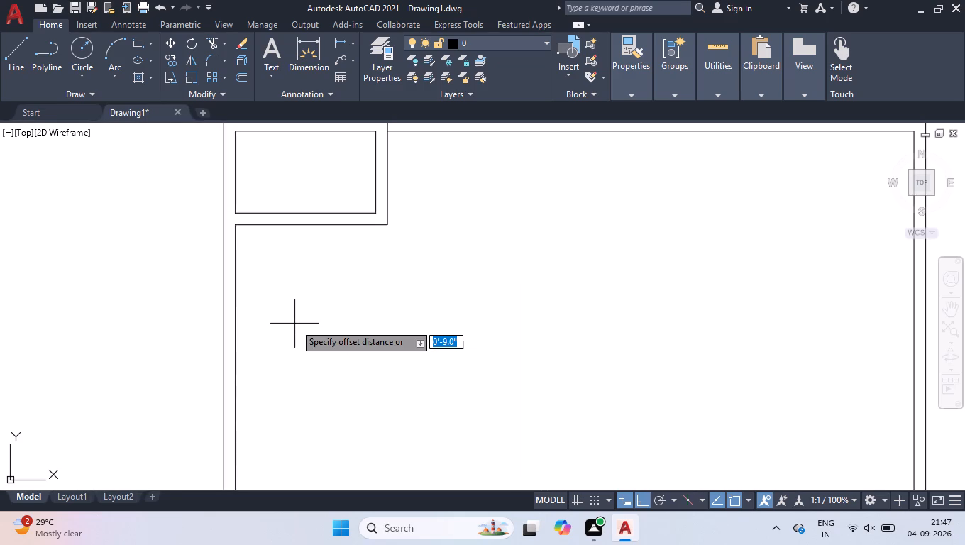
{"action": "type", "text": "15'6"}
{"action": "key", "text": "Return"}
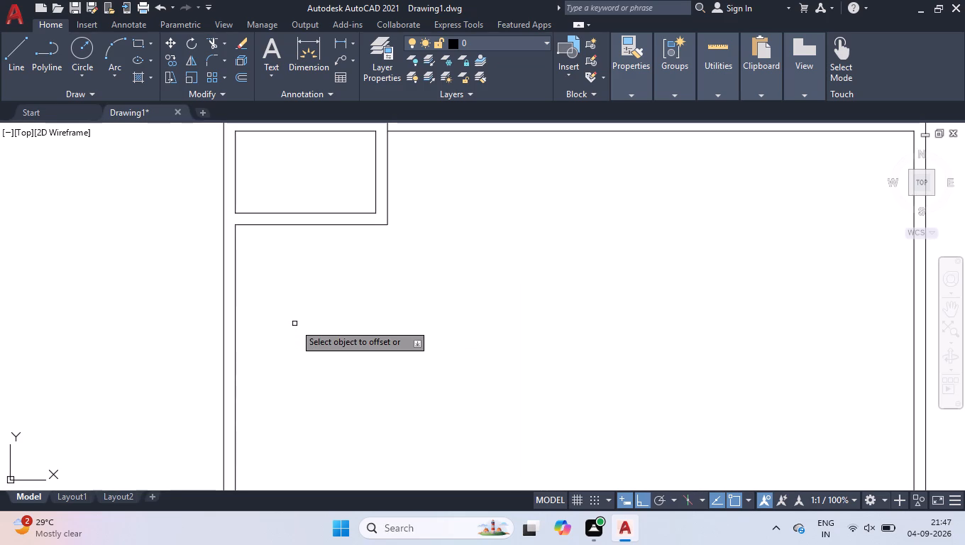
{"action": "left_click", "coordinate": [331, 226]}
{"action": "left_click", "coordinate": [357, 324]}
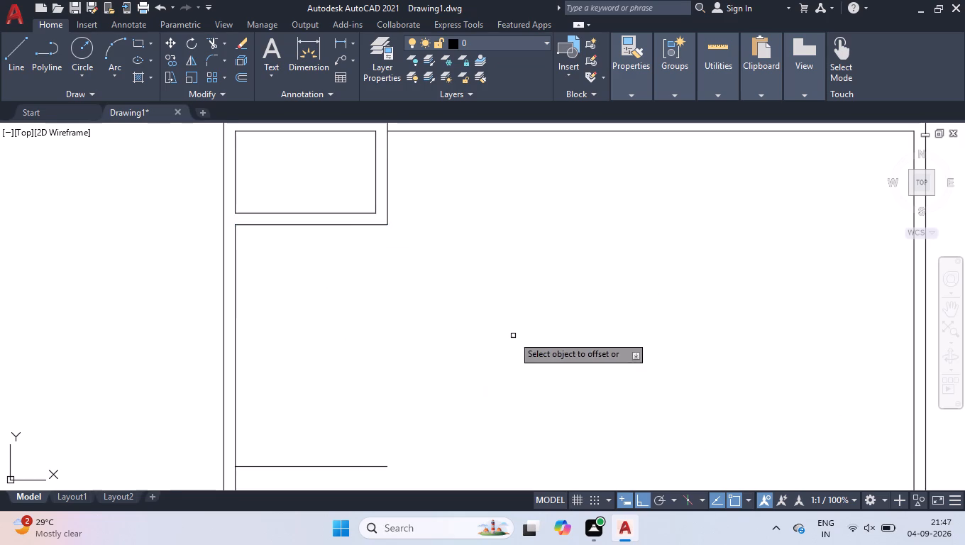
{"action": "key", "text": "Return"}
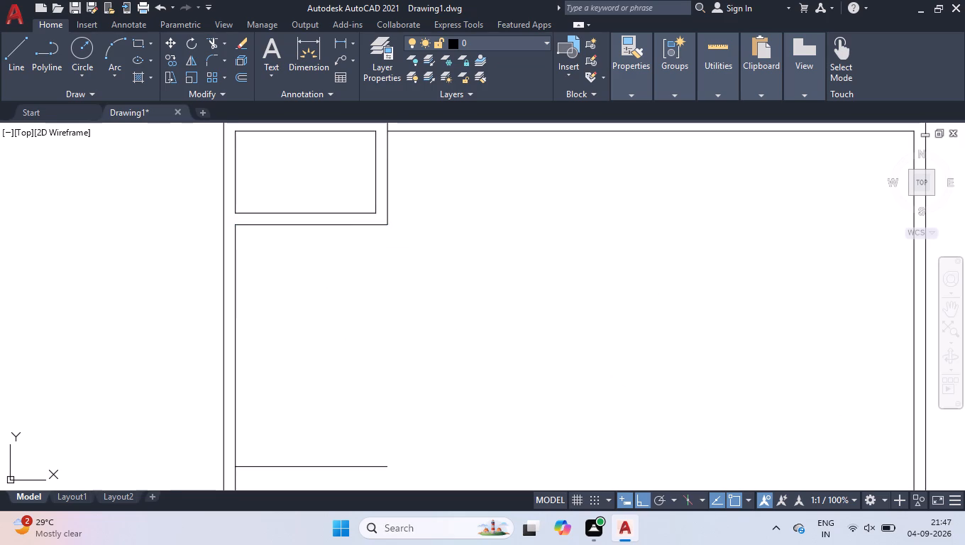
Break the building's inner left wall line at the left end of the line offset 15'6" below the top-left room.
{"action": "type", "text": "br"}
{"action": "key", "text": "Down"}
{"action": "key", "text": "Return"}
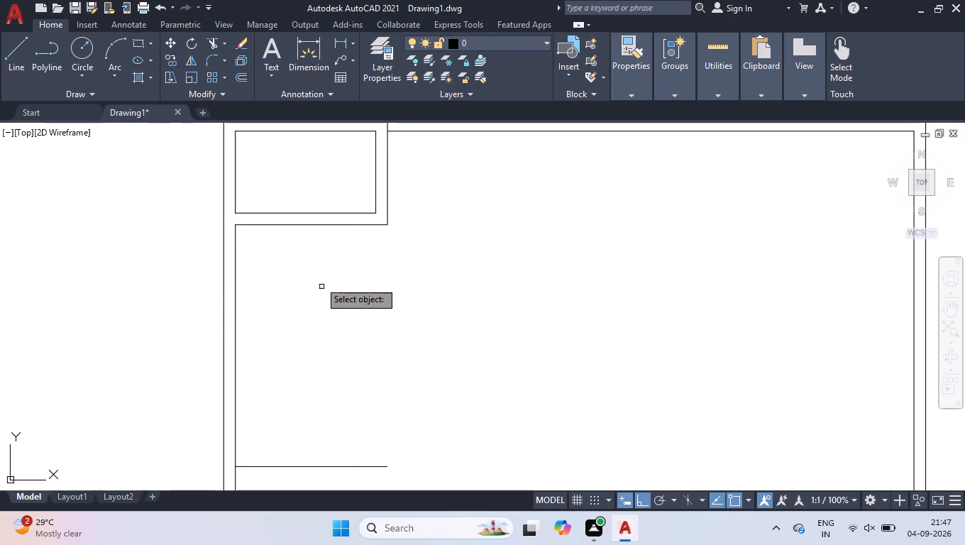
{"action": "left_click", "coordinate": [237, 298]}
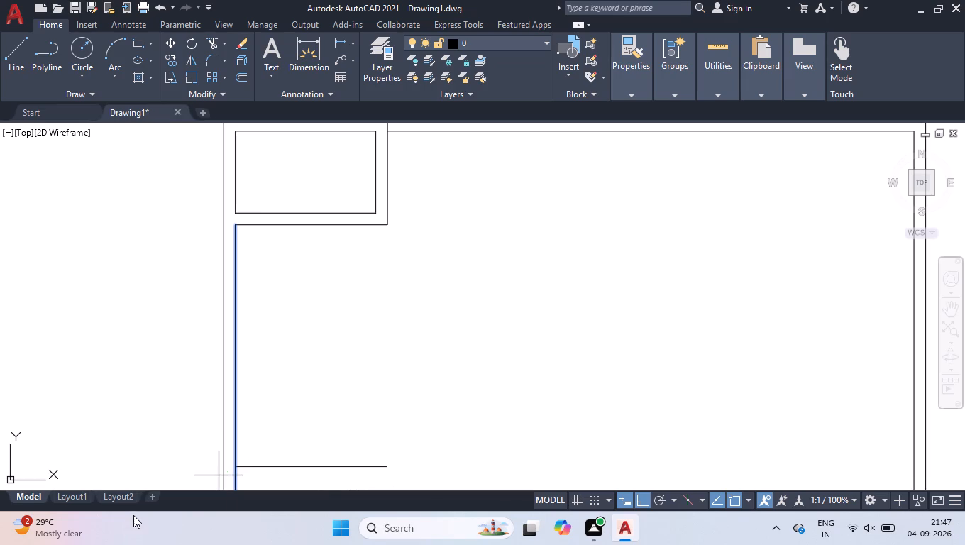
{"action": "left_click", "coordinate": [234, 463]}
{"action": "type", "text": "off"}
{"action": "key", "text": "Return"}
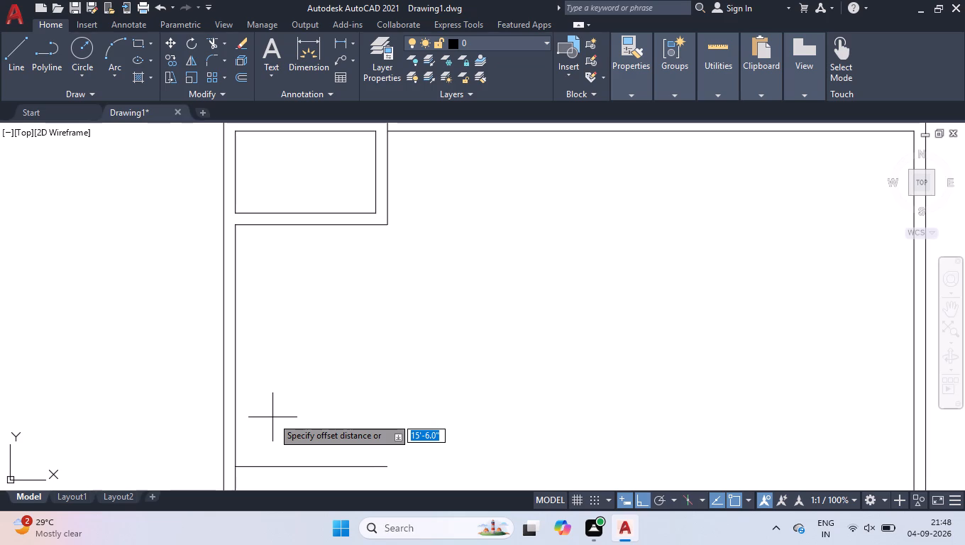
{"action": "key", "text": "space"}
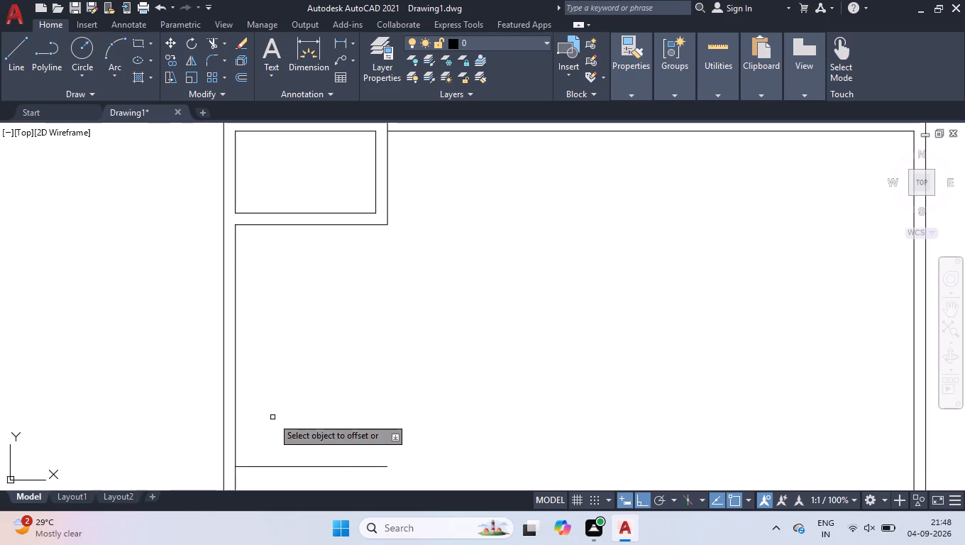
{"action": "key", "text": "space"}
Measure the depth and width of the space below the top-left room with the Quick measure option.
{"action": "type", "text": "meas"}
{"action": "key", "text": "Return"}
{"action": "key", "text": "Down"}
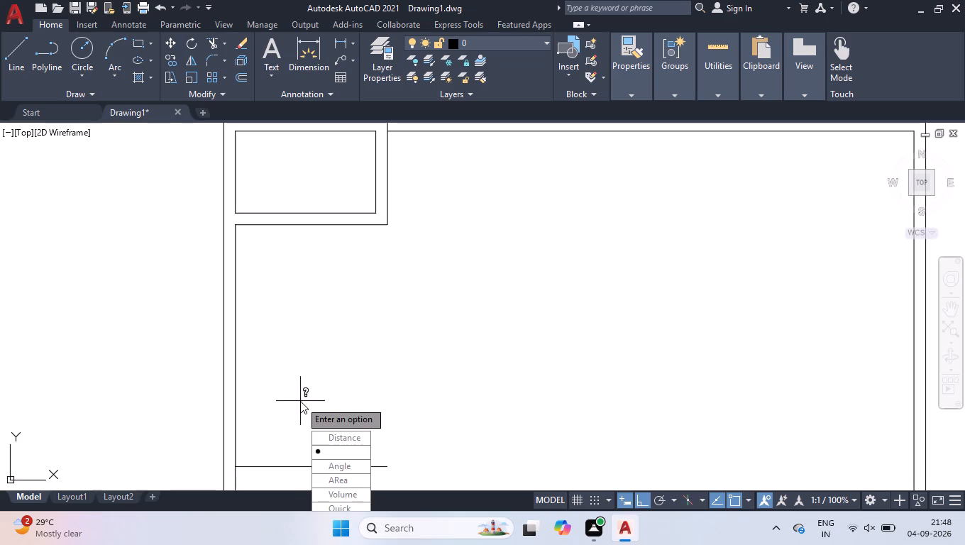
{"action": "key", "text": "Down"}
{"action": "key", "text": "Down"}
{"action": "key", "text": "Down"}
{"action": "key", "text": "Down"}
{"action": "key", "text": "Return"}
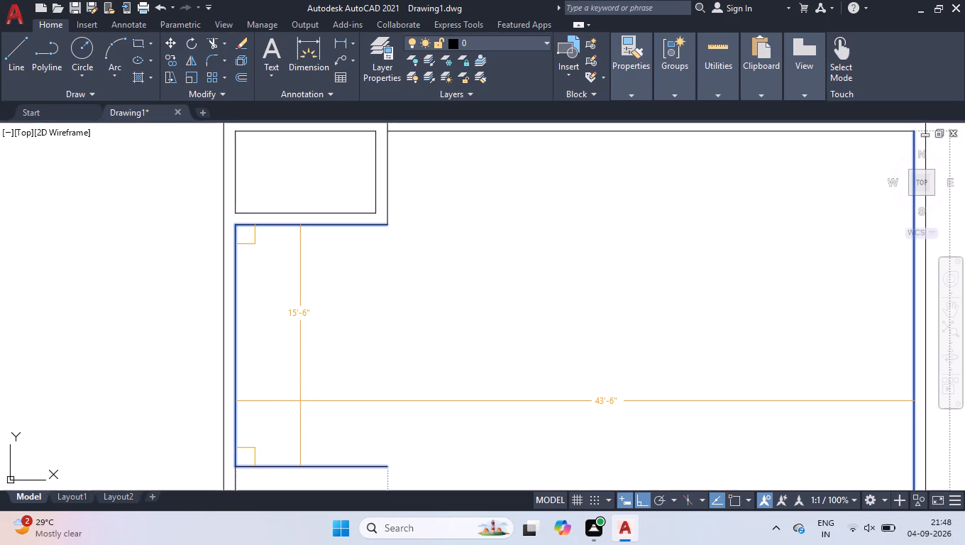
{"action": "key", "text": "Return"}
Offset the broken-off inner left wall segment below the top-left room 13'9" to the right.
{"action": "type", "text": "off"}
{"action": "key", "text": "Return"}
{"action": "type", "text": "13'9"}
{"action": "key", "text": "Return"}
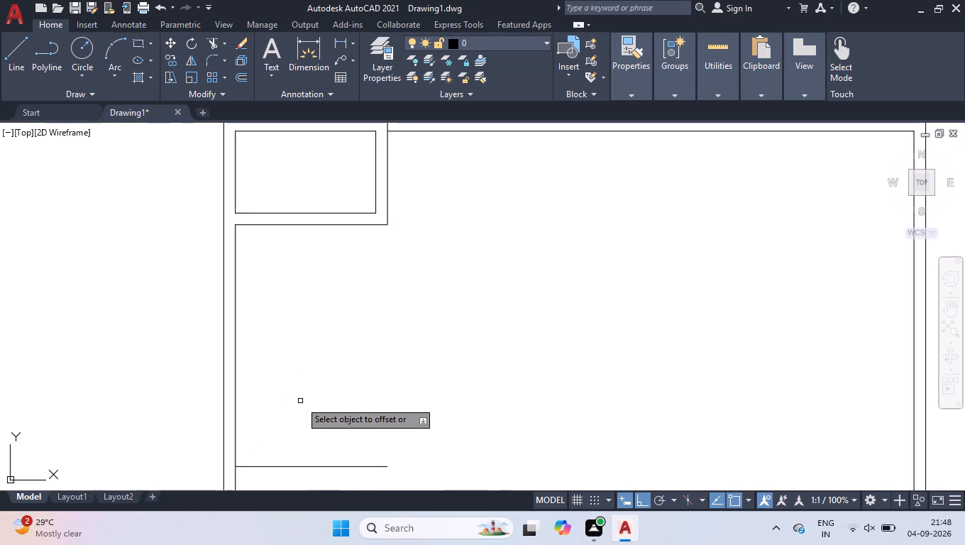
{"action": "left_click", "coordinate": [233, 352]}
{"action": "left_click", "coordinate": [637, 356]}
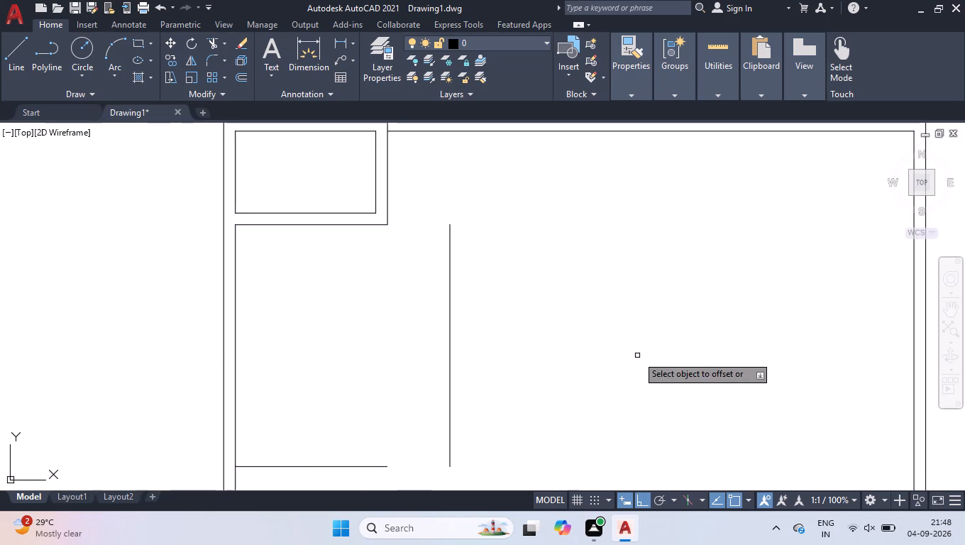
{"action": "key", "text": "Return"}
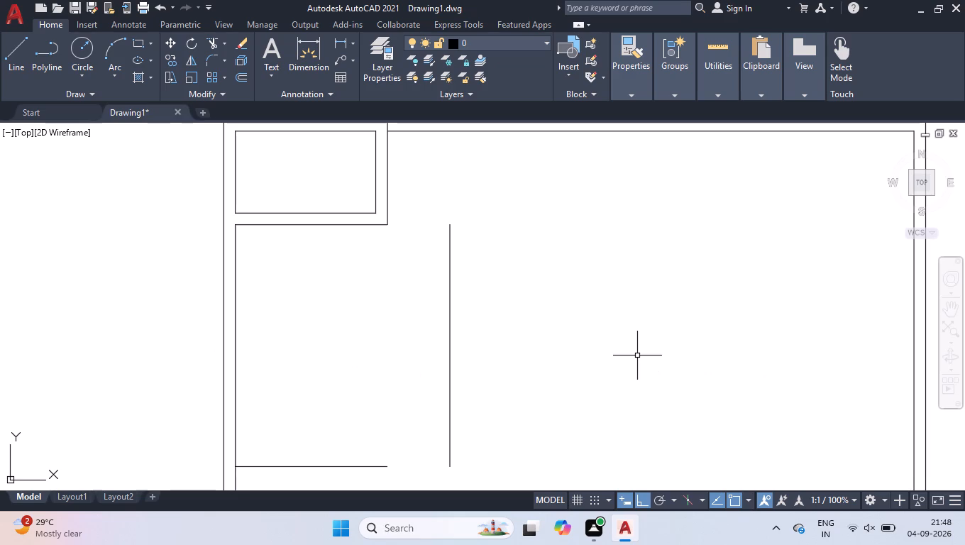
Extend the new room's bottom line to meet the vertical line offset 13'9" from the left wall.
{"action": "type", "text": "ex"}
{"action": "key", "text": "Return"}
{"action": "left_click", "coordinate": [333, 466]}
{"action": "scroll", "coordinate": [421, 380], "scroll_direction": "down", "scroll_amount": 2}
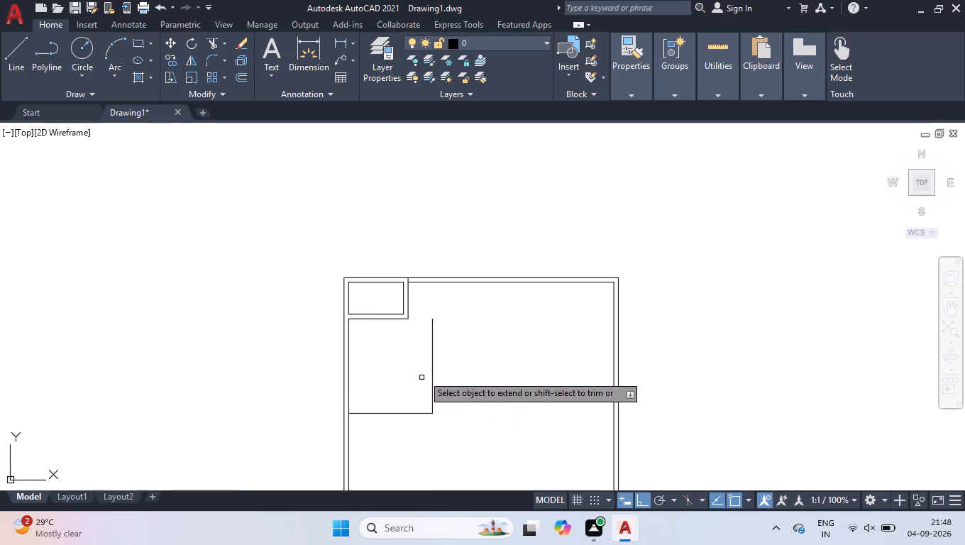
{"action": "scroll", "coordinate": [428, 364], "scroll_direction": "down", "scroll_amount": 1}
{"action": "scroll", "coordinate": [407, 429], "scroll_direction": "up", "scroll_amount": 3}
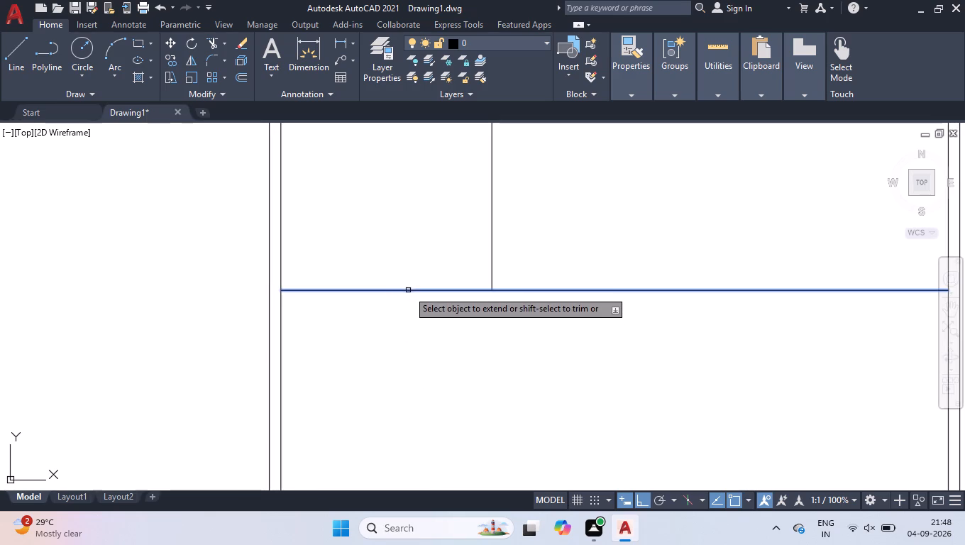
{"action": "key", "text": "space"}
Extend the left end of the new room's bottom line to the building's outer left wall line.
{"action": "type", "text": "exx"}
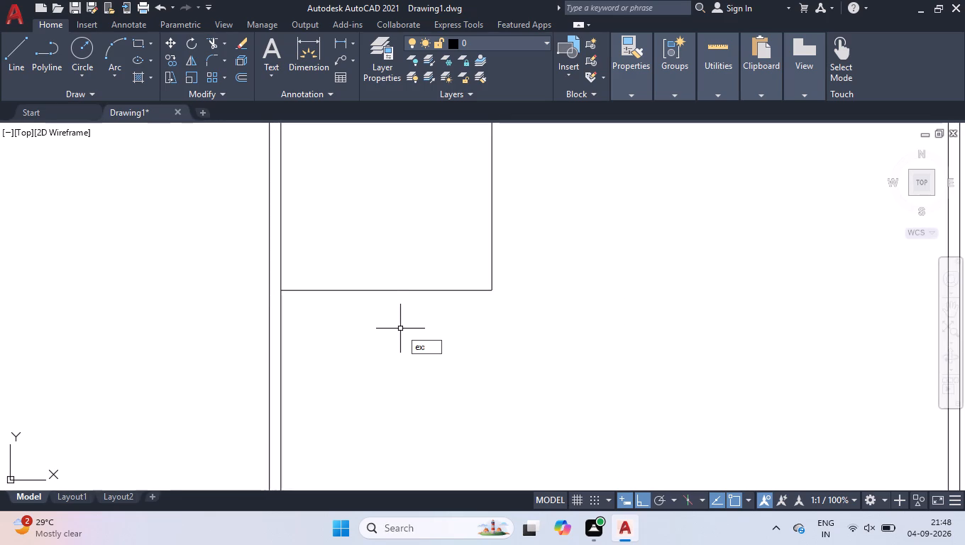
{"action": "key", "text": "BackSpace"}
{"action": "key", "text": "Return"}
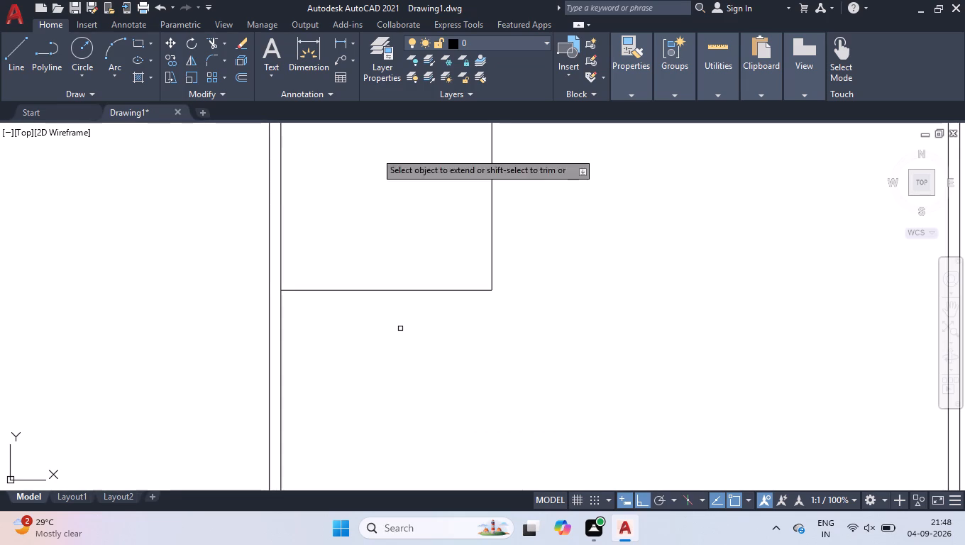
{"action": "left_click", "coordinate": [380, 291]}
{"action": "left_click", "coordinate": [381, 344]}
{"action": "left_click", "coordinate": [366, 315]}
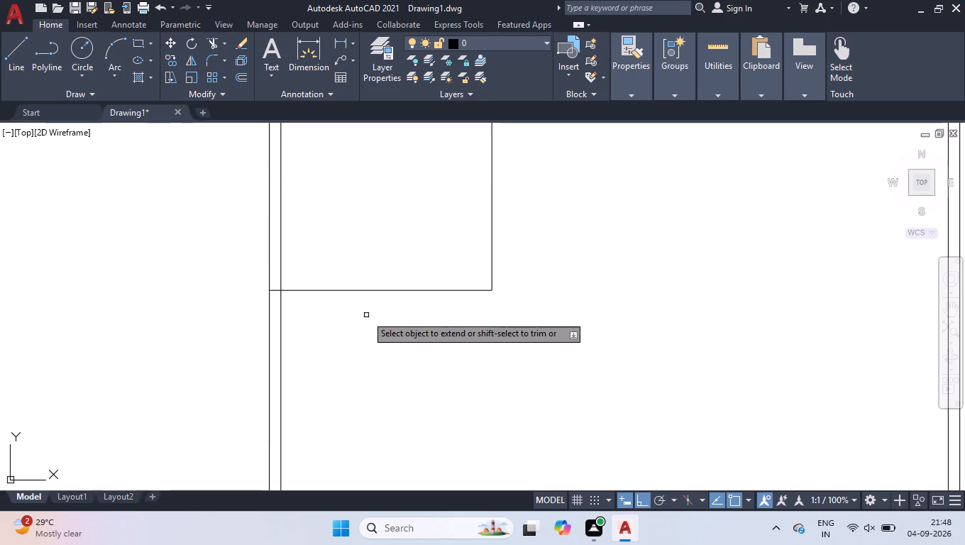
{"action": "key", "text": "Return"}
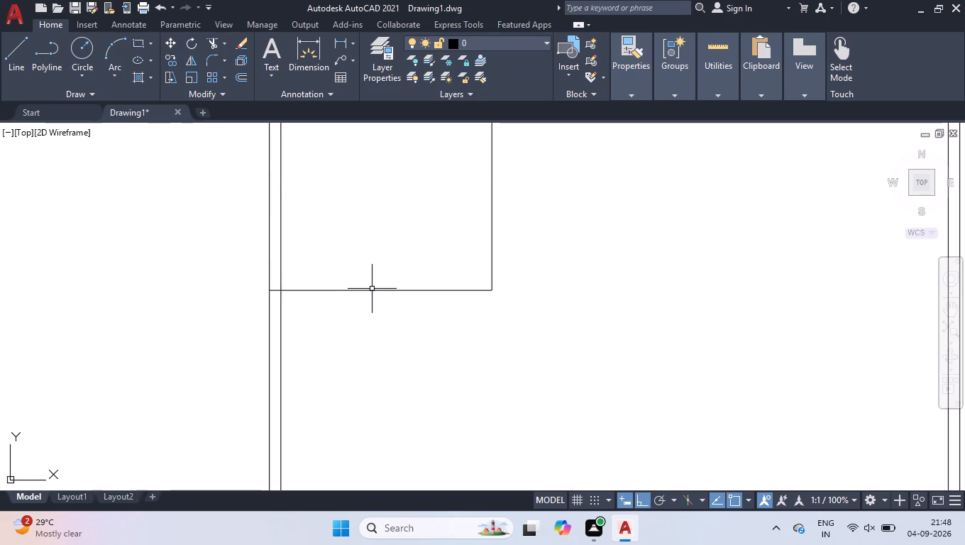
Offset the new room's bottom line and right-hand line 9" outward for the wall thickness.
{"action": "key", "text": "o"}
{"action": "key", "text": "f"}
{"action": "key", "text": "f"}
{"action": "key", "text": "Return"}
{"action": "key", "text": "9"}
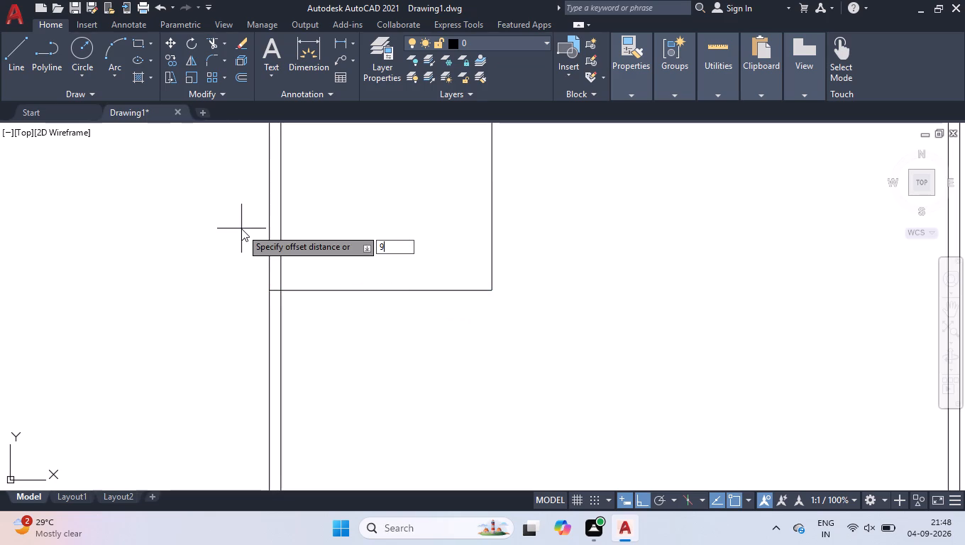
{"action": "key", "text": "Return"}
{"action": "left_click", "coordinate": [407, 290]}
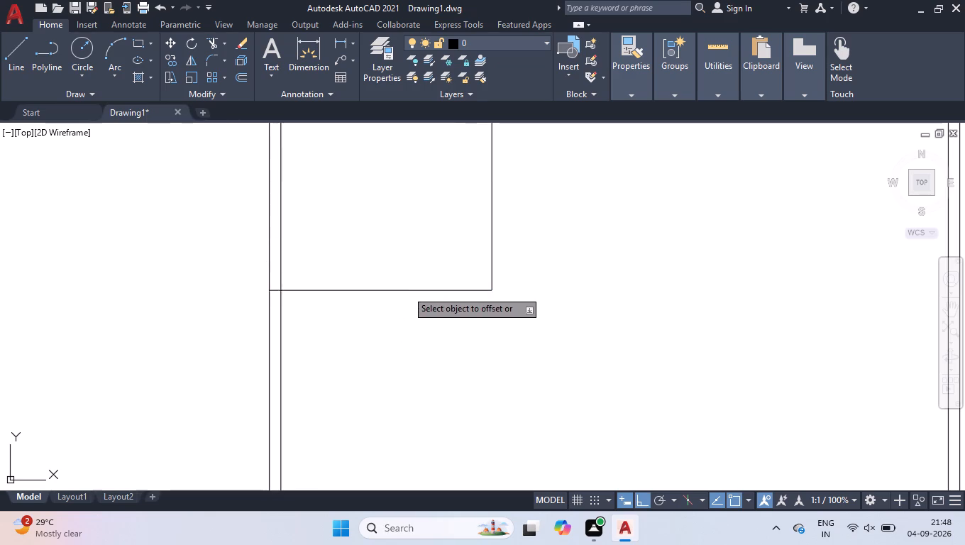
{"action": "left_click", "coordinate": [413, 342]}
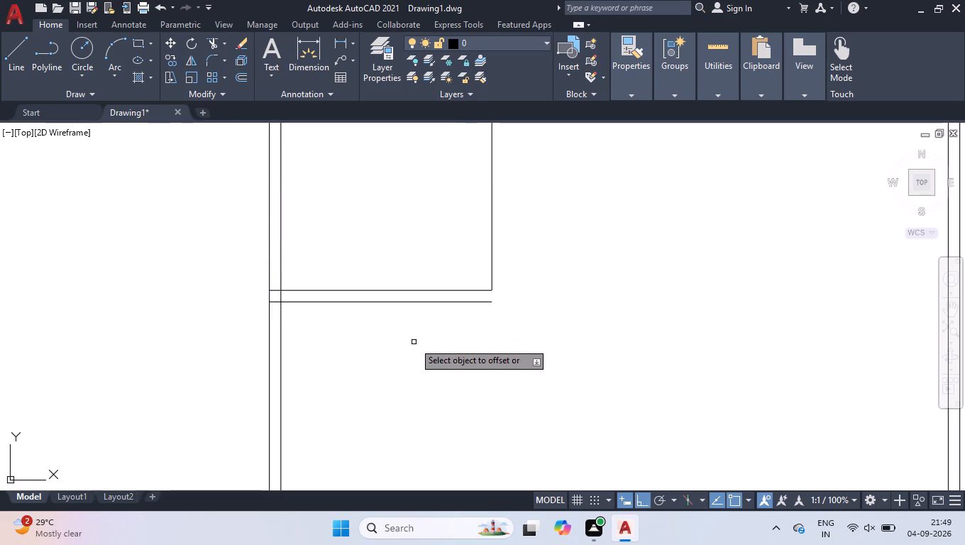
{"action": "left_click", "coordinate": [492, 226]}
{"action": "left_click", "coordinate": [600, 240]}
{"action": "key", "text": "Return"}
Fillet the two outer 9" offset lines into a closed corner at the room's bottom right.
{"action": "key", "text": "f"}
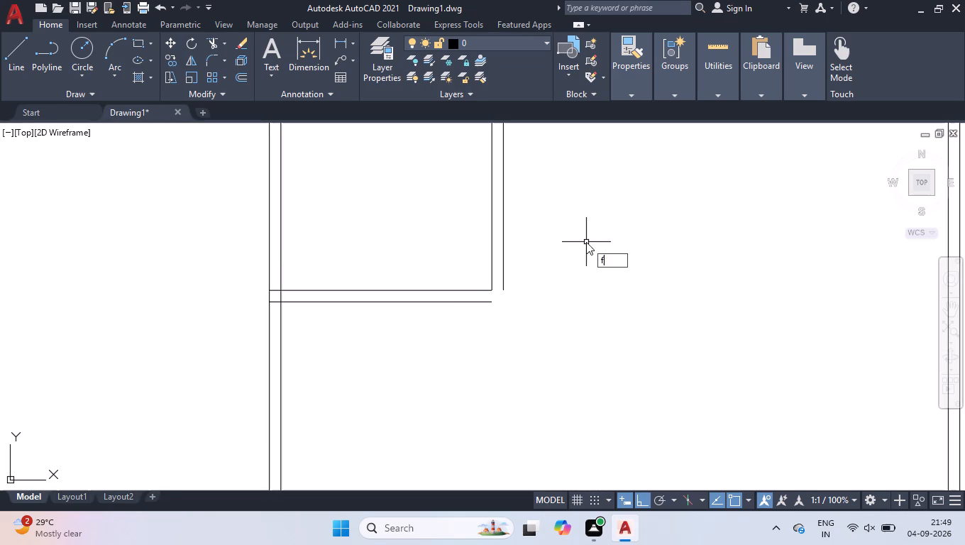
{"action": "key", "text": "Return"}
{"action": "left_click", "coordinate": [406, 301]}
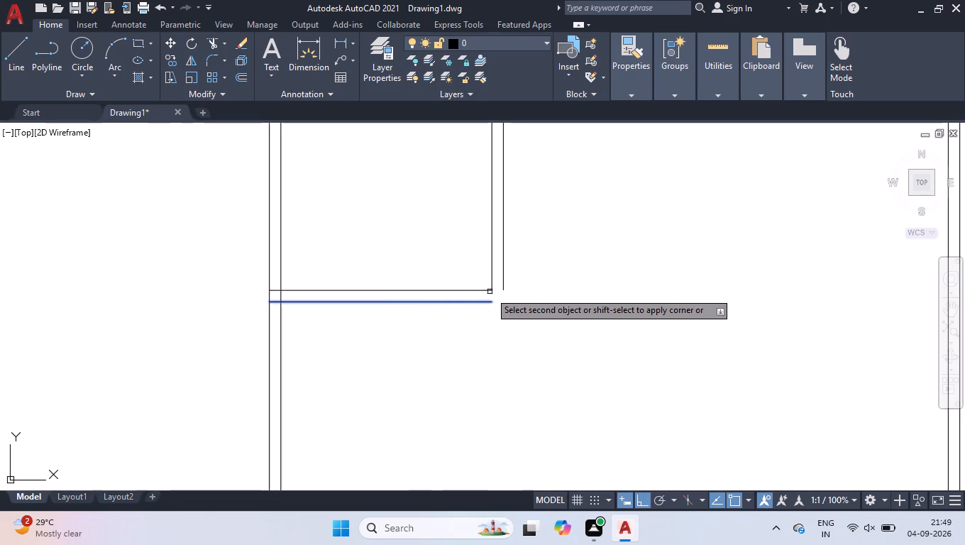
{"action": "left_click", "coordinate": [503, 278]}
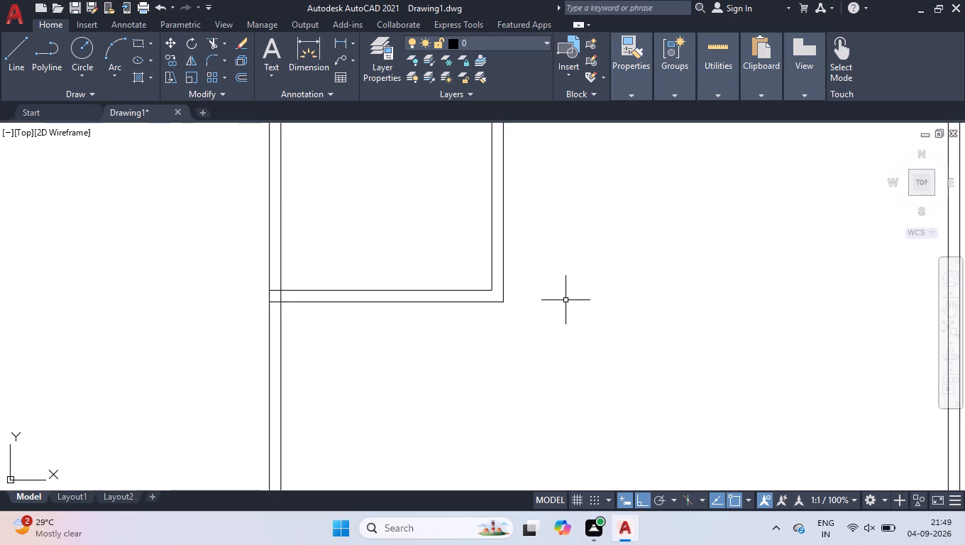
Trim the bottom wall's line ends inside the building's left wall and the inner left wall line between the two bottom wall lines.
{"action": "type", "text": "tr"}
{"action": "key", "text": "Return"}
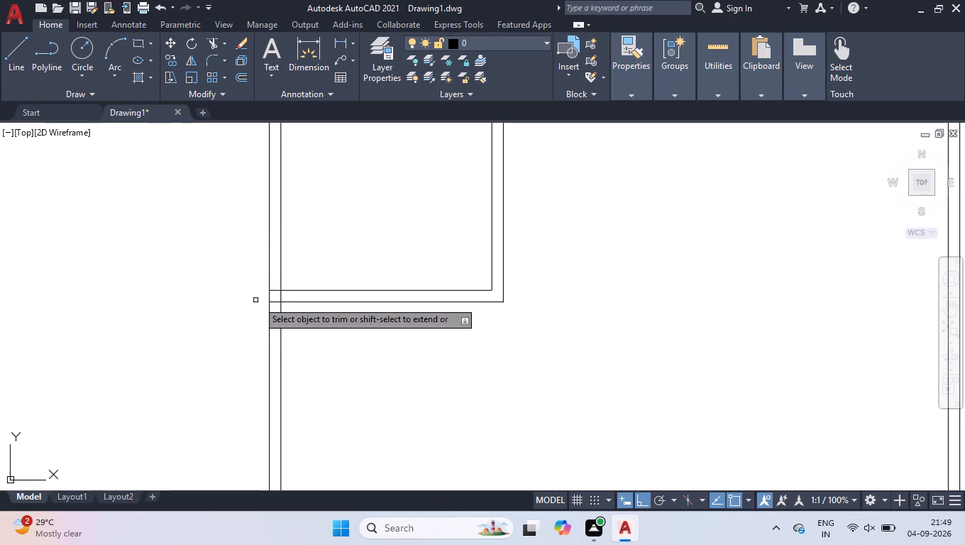
{"action": "scroll", "coordinate": [276, 302], "scroll_direction": "up", "scroll_amount": 3}
{"action": "left_click", "coordinate": [263, 237]}
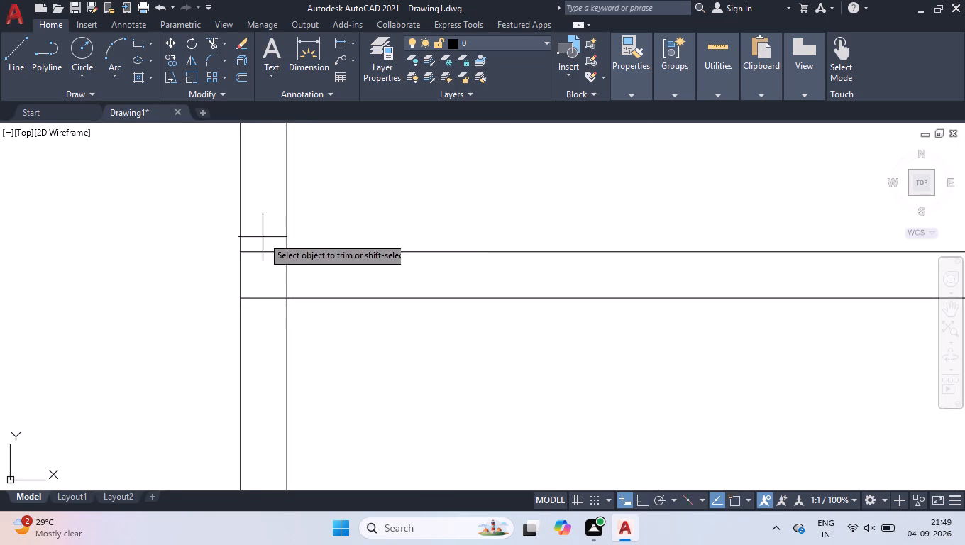
{"action": "left_click", "coordinate": [258, 333]}
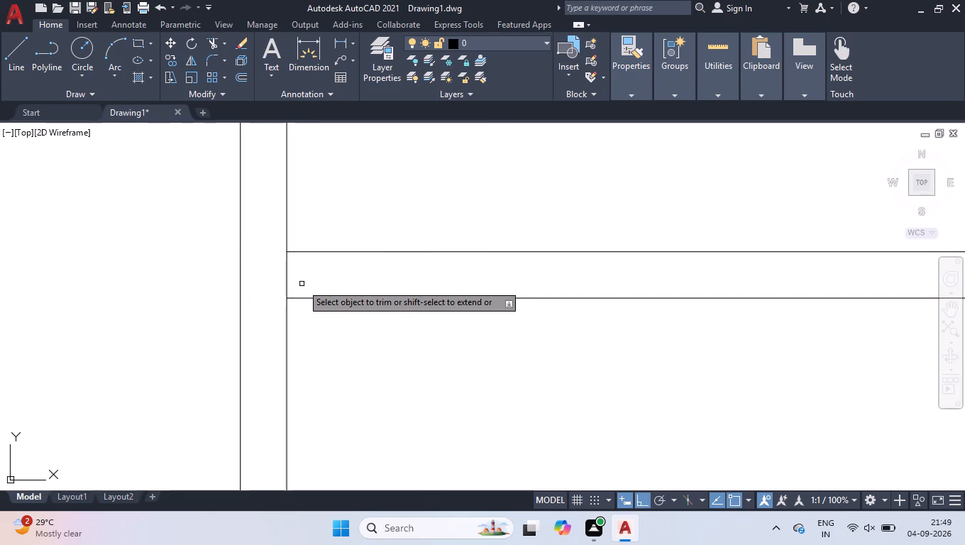
{"action": "left_click", "coordinate": [280, 273]}
{"action": "left_click", "coordinate": [296, 273]}
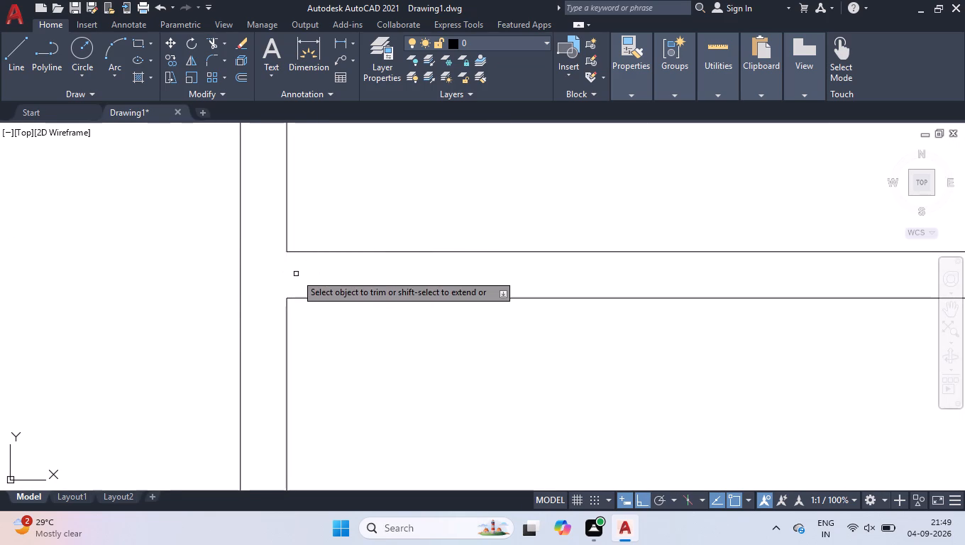
{"action": "key", "text": "Return"}
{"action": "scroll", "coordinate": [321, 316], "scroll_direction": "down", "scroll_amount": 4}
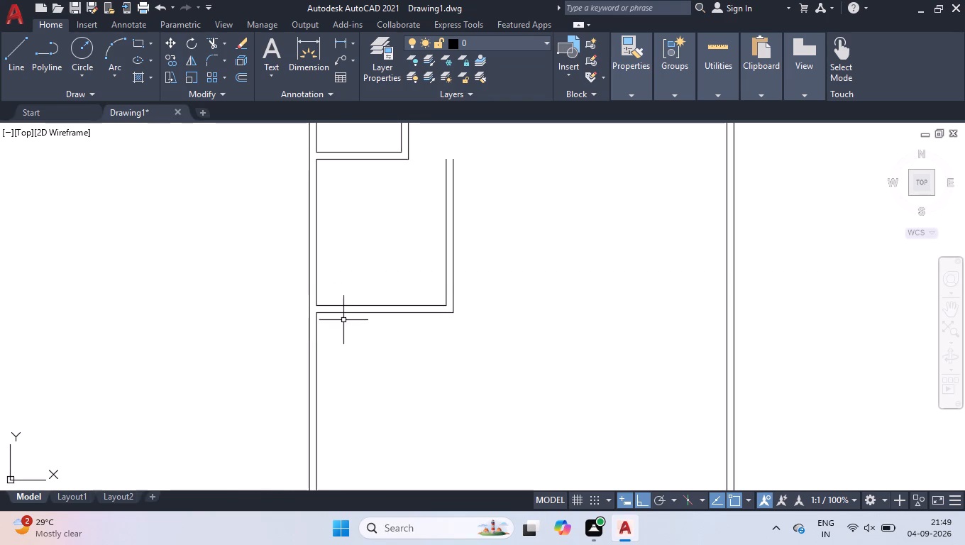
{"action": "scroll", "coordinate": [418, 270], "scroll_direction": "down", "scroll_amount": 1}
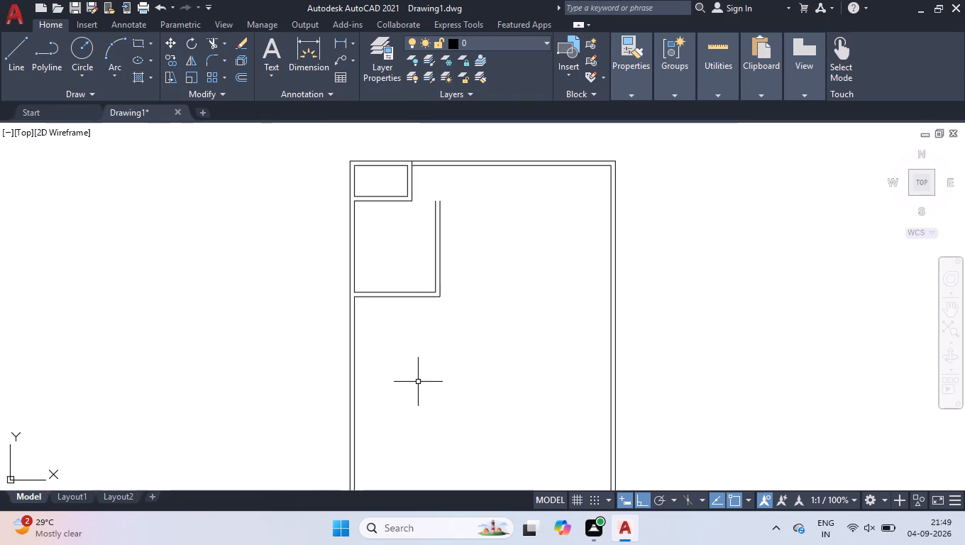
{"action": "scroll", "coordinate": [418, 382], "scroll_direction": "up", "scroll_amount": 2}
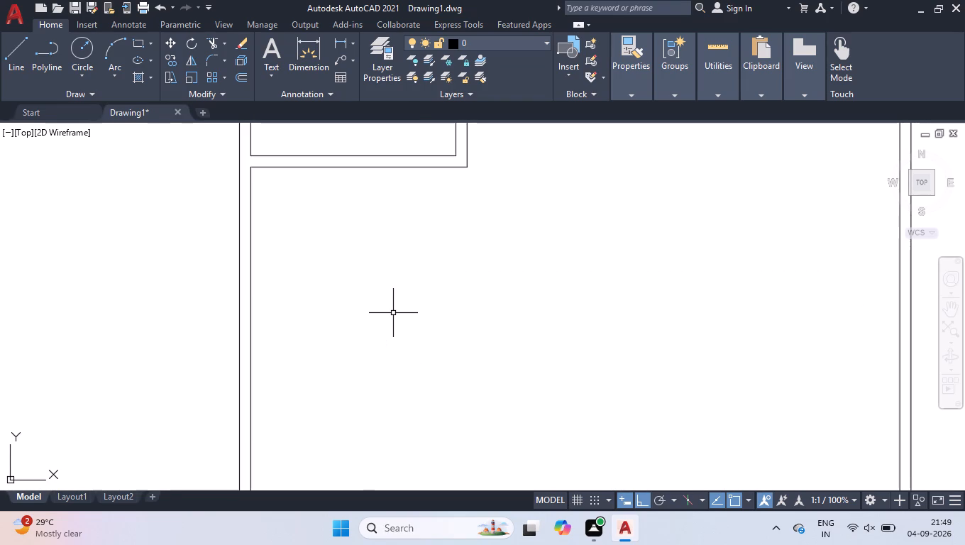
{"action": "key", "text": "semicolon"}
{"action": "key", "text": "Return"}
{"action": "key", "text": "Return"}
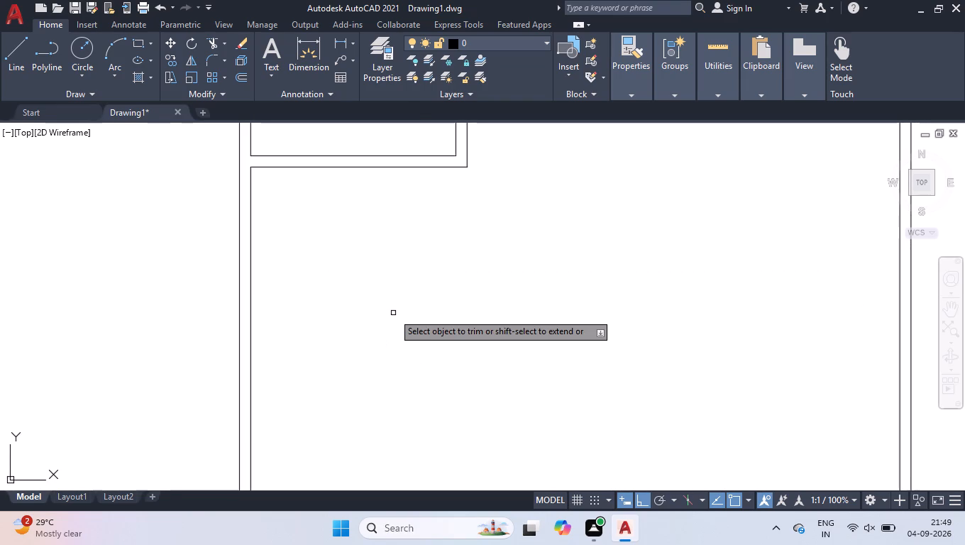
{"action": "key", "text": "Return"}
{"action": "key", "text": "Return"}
Draw lines from the inner corner below the 13'9" room: 4'6" down, 4'3" right, and up to that room's bottom wall.
{"action": "key", "text": "l"}
{"action": "key", "text": "Return"}
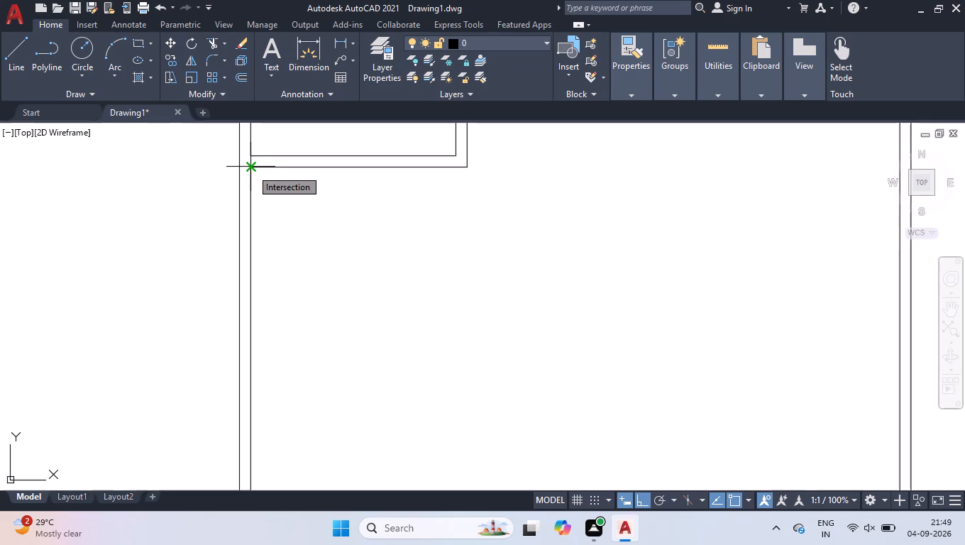
{"action": "left_click", "coordinate": [251, 169]}
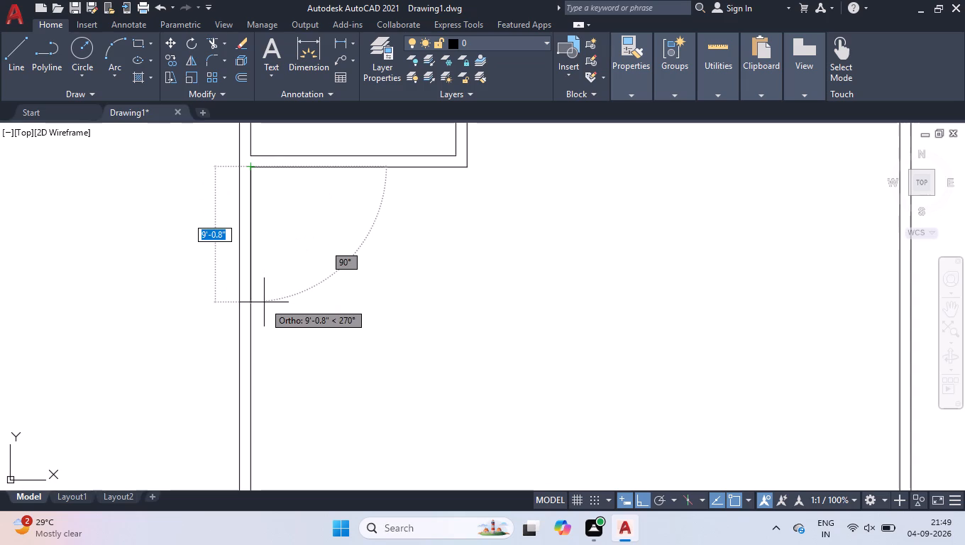
{"action": "type", "text": "4'6"}
{"action": "key", "text": "Return"}
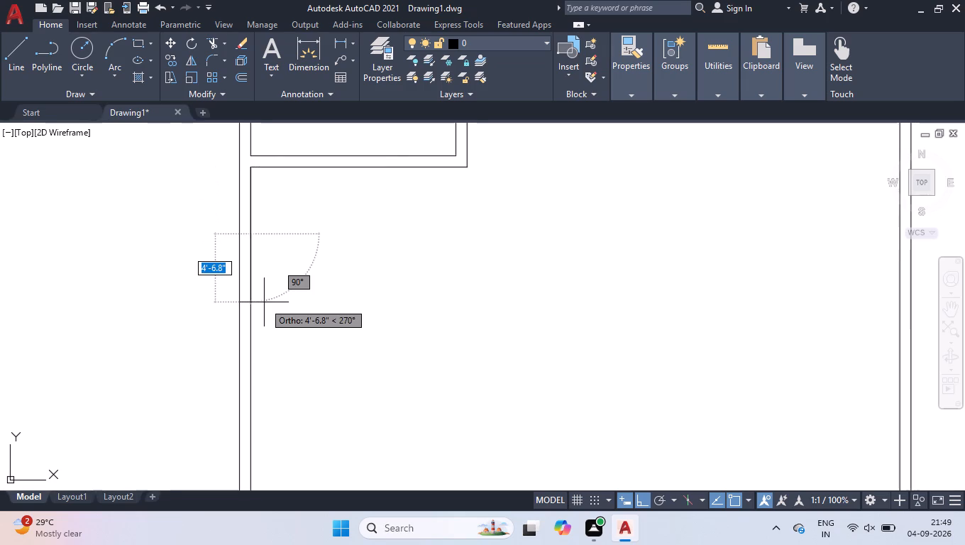
{"action": "key", "text": "4"}
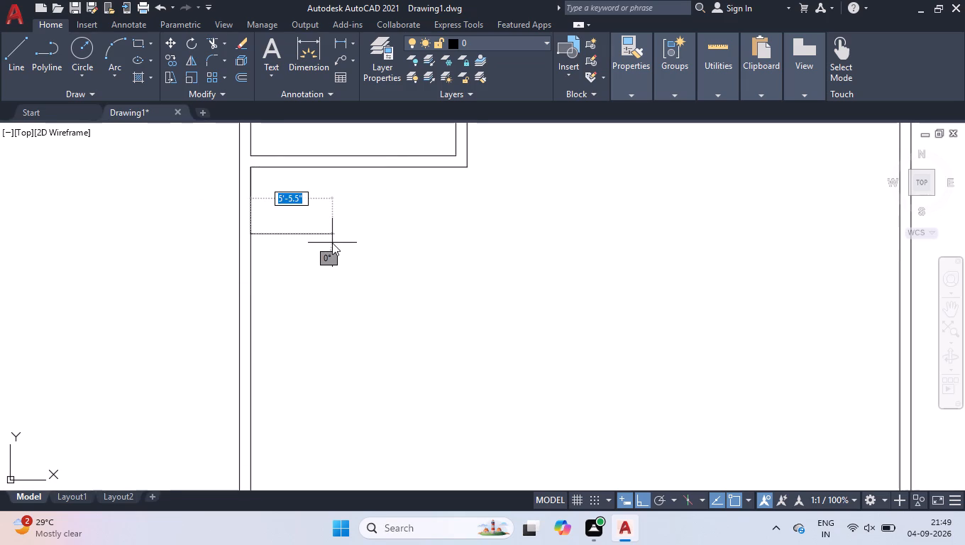
{"action": "type", "text": "'3"}
{"action": "key", "text": "Return"}
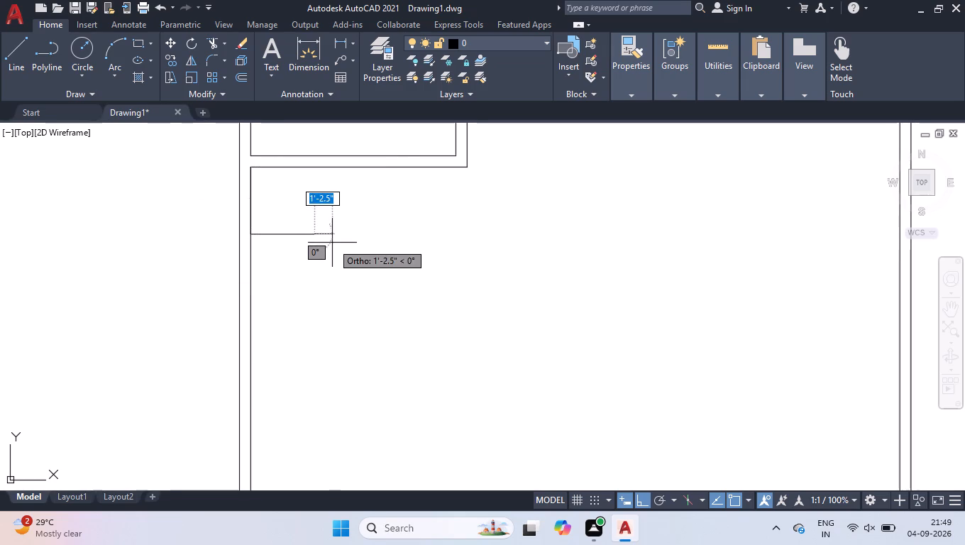
{"action": "left_click", "coordinate": [310, 167]}
{"action": "key", "text": "space"}
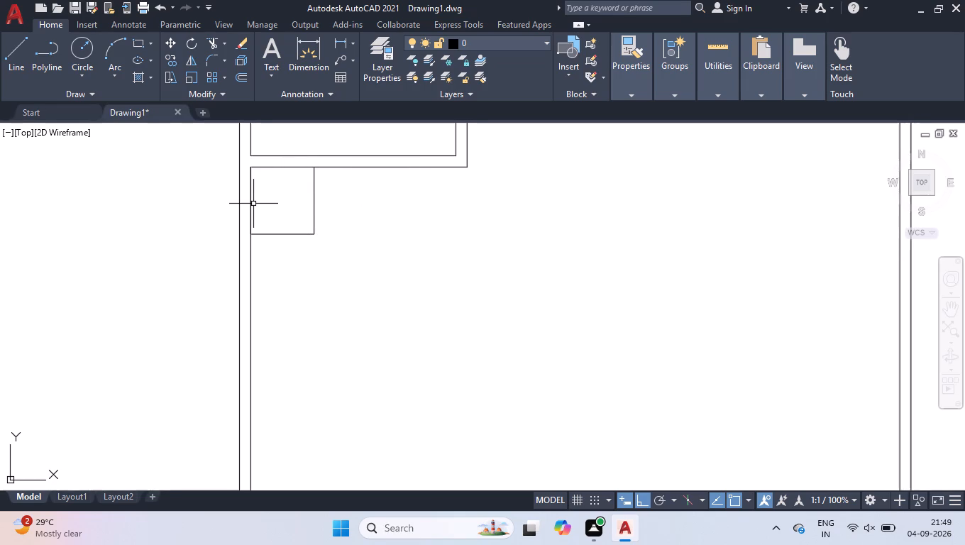
Delete the 4'6" segment that overlaps the building's inner left wall line.
{"action": "left_click", "coordinate": [250, 206]}
{"action": "key", "text": "Delete"}
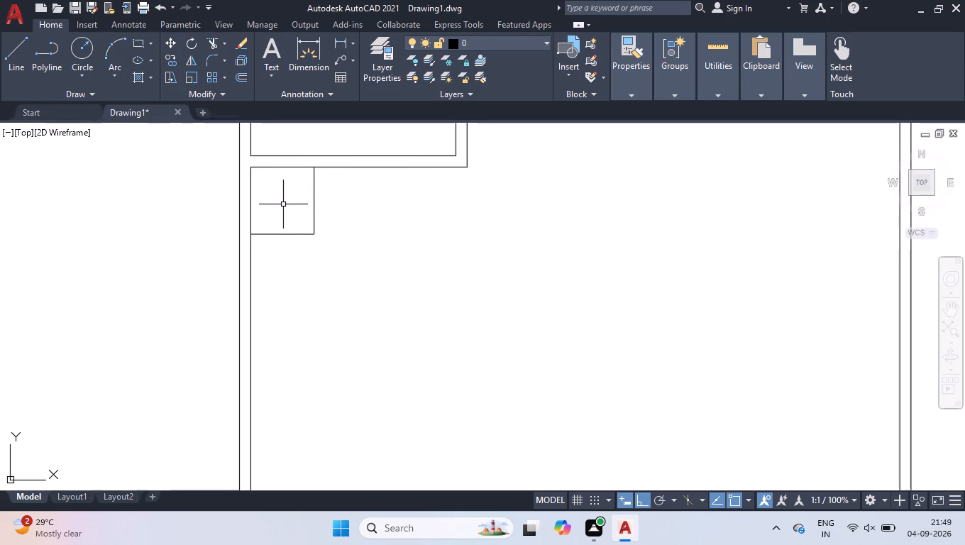
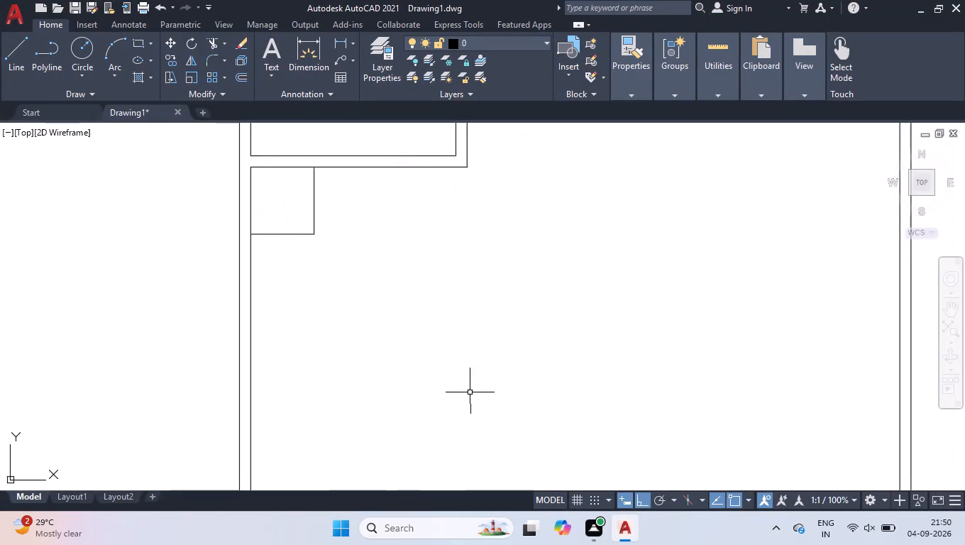
Offset the 4'3" room's right line 4" to the right, and offset the resulting line another 9' to the right.
{"action": "scroll", "coordinate": [438, 345], "scroll_direction": "down", "scroll_amount": 1}
{"action": "scroll", "coordinate": [419, 307], "scroll_direction": "up", "scroll_amount": 1}
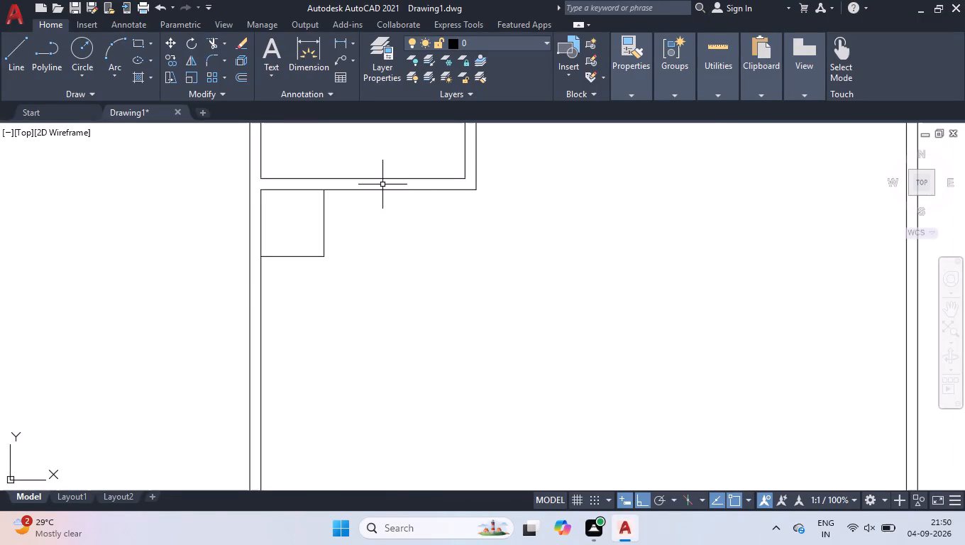
{"action": "key", "text": "o"}
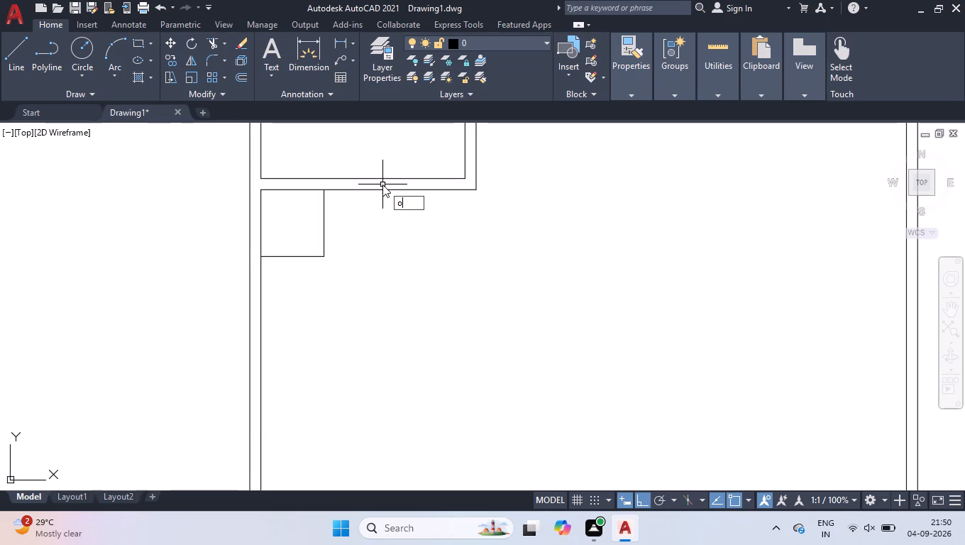
{"action": "type", "text": "ff"}
{"action": "key", "text": "Return"}
{"action": "key", "text": "4"}
{"action": "key", "text": "Return"}
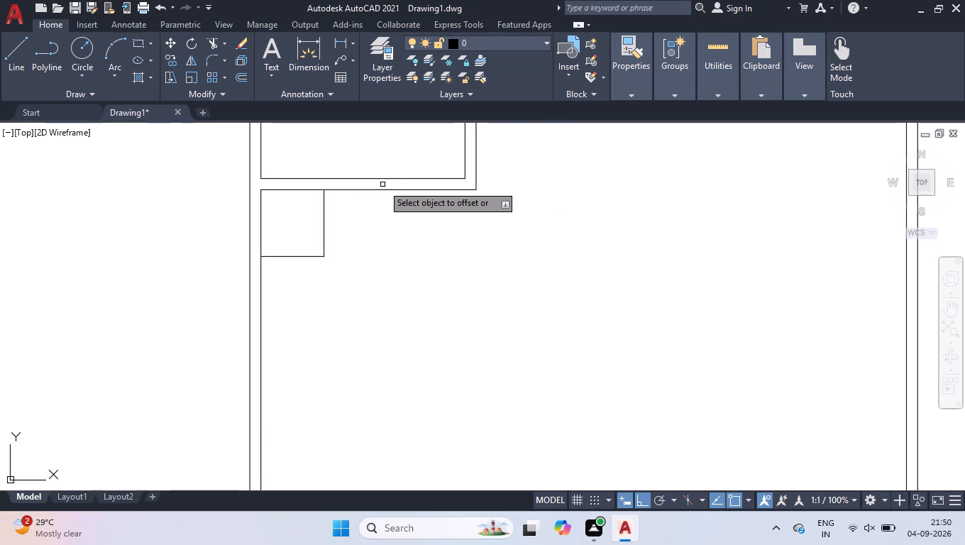
{"action": "left_click", "coordinate": [325, 227]}
{"action": "left_click", "coordinate": [388, 243]}
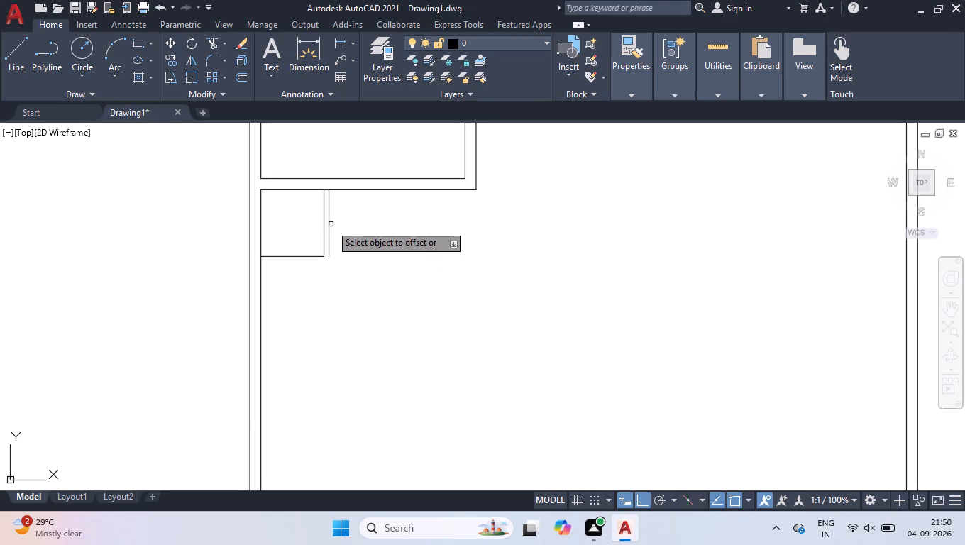
{"action": "left_click", "coordinate": [329, 229]}
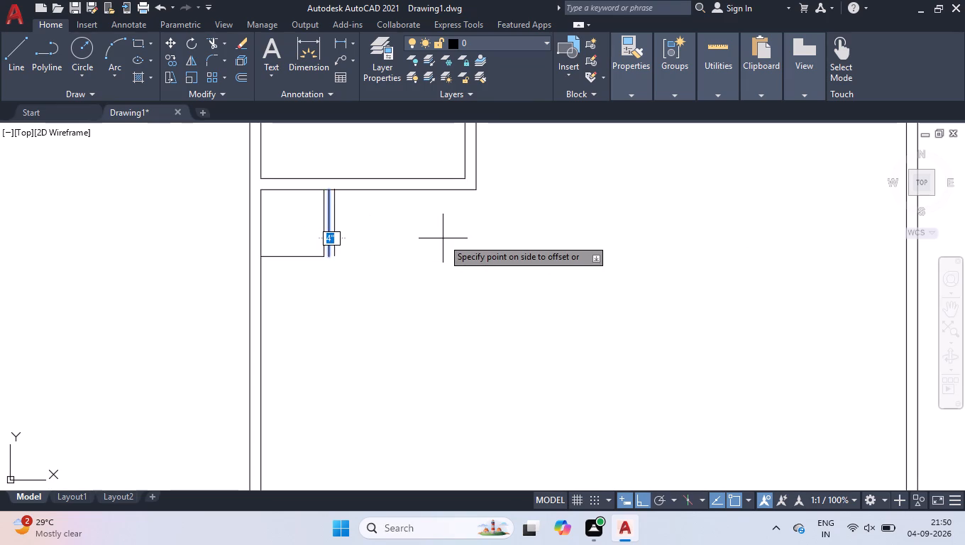
{"action": "type", "text": "9'"}
{"action": "key", "text": "Return"}
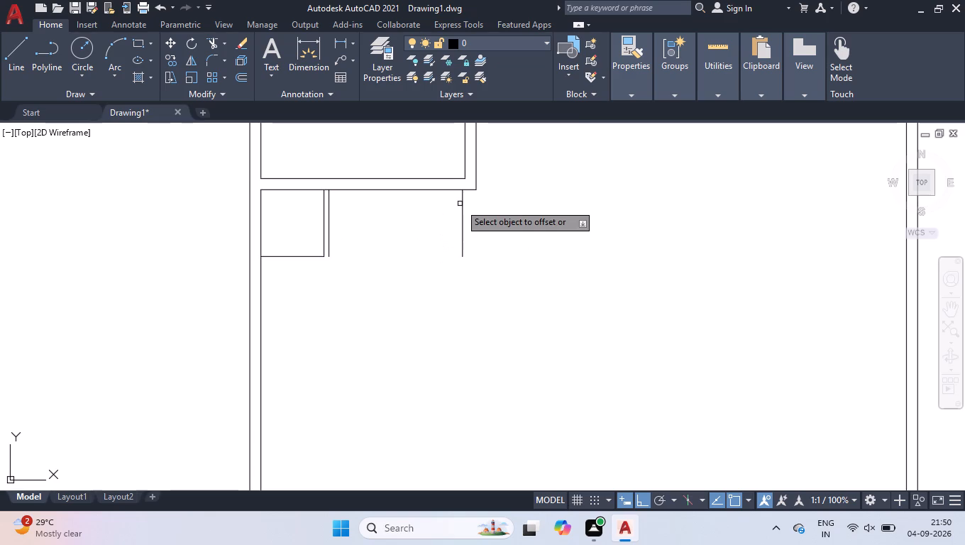
{"action": "scroll", "coordinate": [460, 204], "scroll_direction": "up", "scroll_amount": 2}
{"action": "key", "text": "space"}
Check the horizontal gap between the 9' offset line and the 13'9" room's inner right corner with a temporary linear dimension, and delete it.
{"action": "scroll", "coordinate": [451, 134], "scroll_direction": "up", "scroll_amount": 2}
{"action": "type", "text": "dli"}
{"action": "key", "text": "Return"}
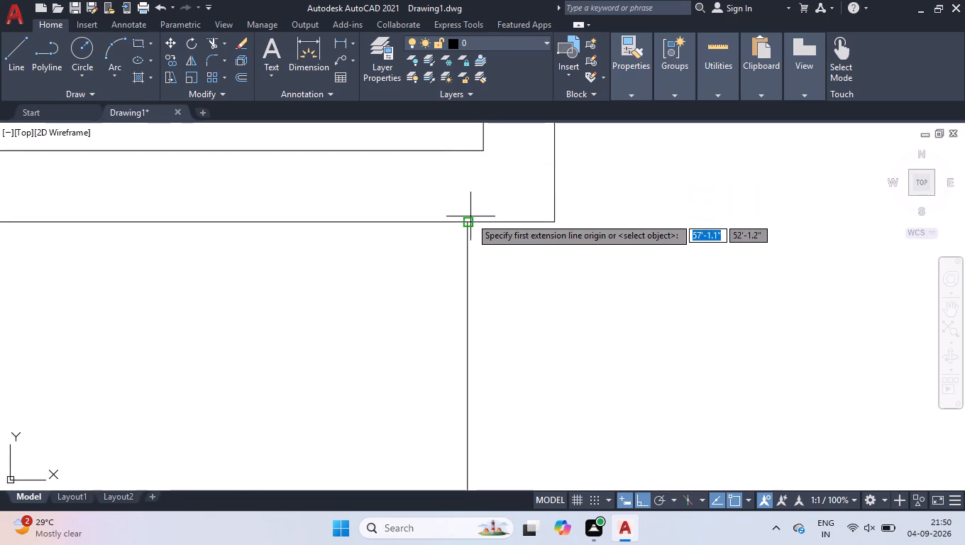
{"action": "left_click", "coordinate": [466, 150]}
{"action": "left_click", "coordinate": [483, 152]}
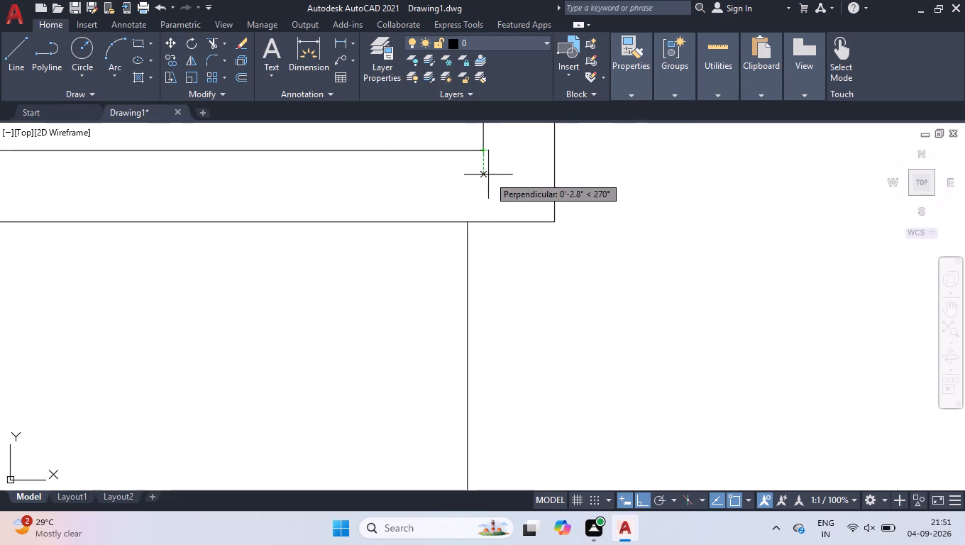
{"action": "left_click", "coordinate": [488, 184]}
{"action": "scroll", "coordinate": [480, 184], "scroll_direction": "up", "scroll_amount": 2}
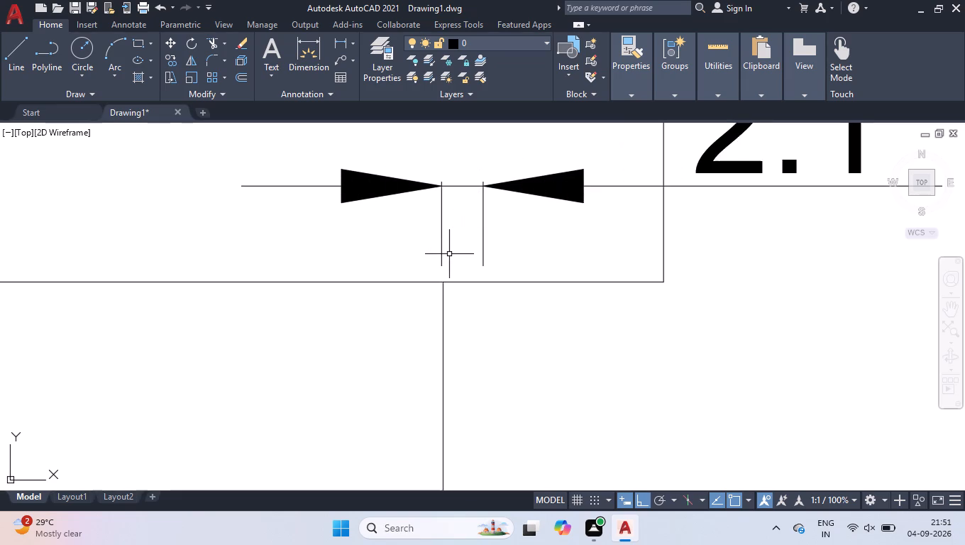
{"action": "left_click", "coordinate": [441, 258]}
{"action": "scroll", "coordinate": [454, 238], "scroll_direction": "up", "scroll_amount": 2}
{"action": "scroll", "coordinate": [453, 278], "scroll_direction": "down", "scroll_amount": 3}
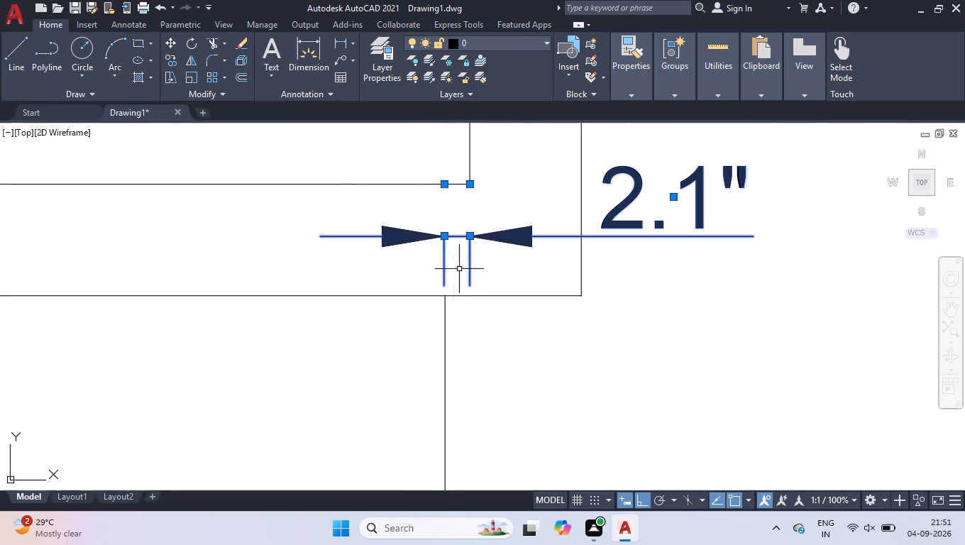
{"action": "key", "text": "Delete"}
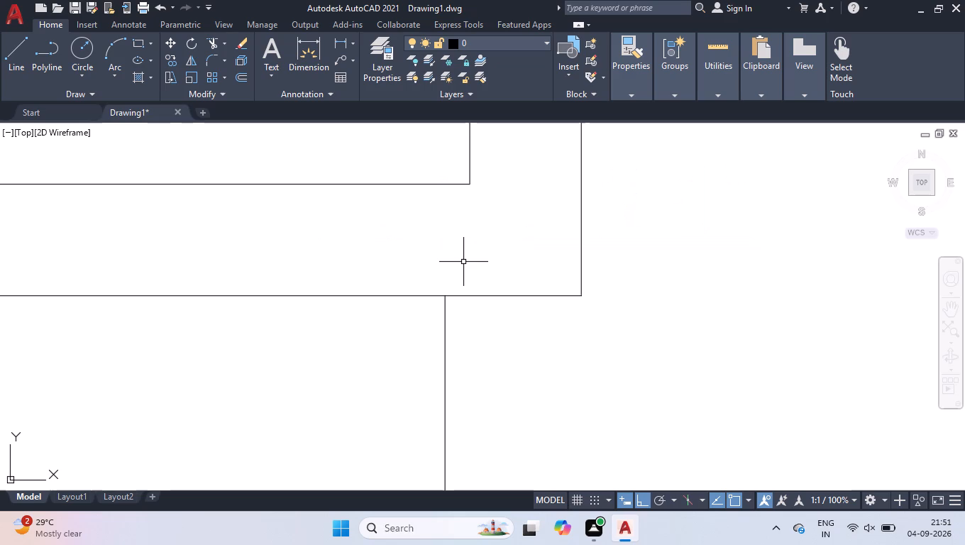
Extend the 13'9" room's inner right wall line down to the outer line of its bottom wall.
{"action": "type", "text": "ex"}
{"action": "key", "text": "Return"}
{"action": "left_click", "coordinate": [468, 170]}
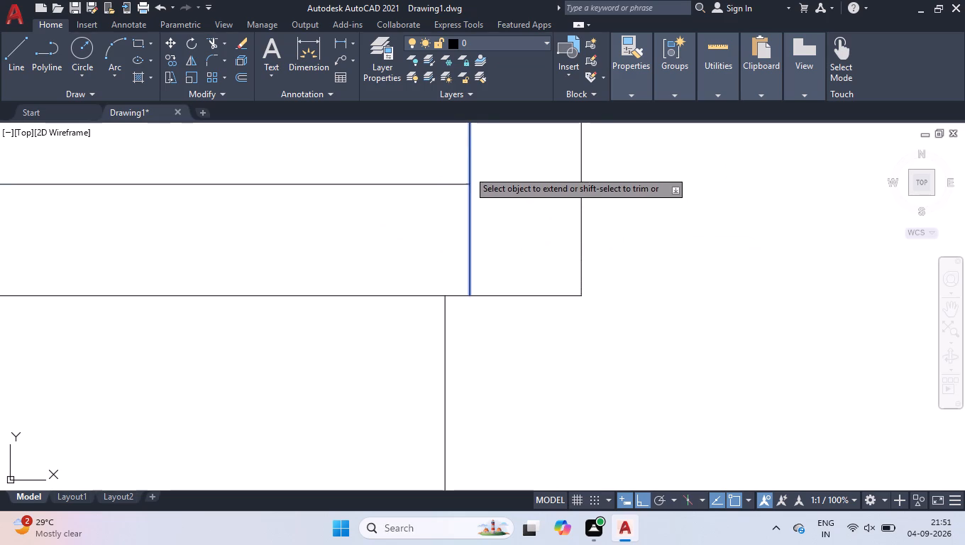
{"action": "key", "text": "Return"}
Measure the horizontal gap between the extended wall line's lower end and the top of the 9' offset line.
{"action": "type", "text": "dli"}
{"action": "key", "text": "Return"}
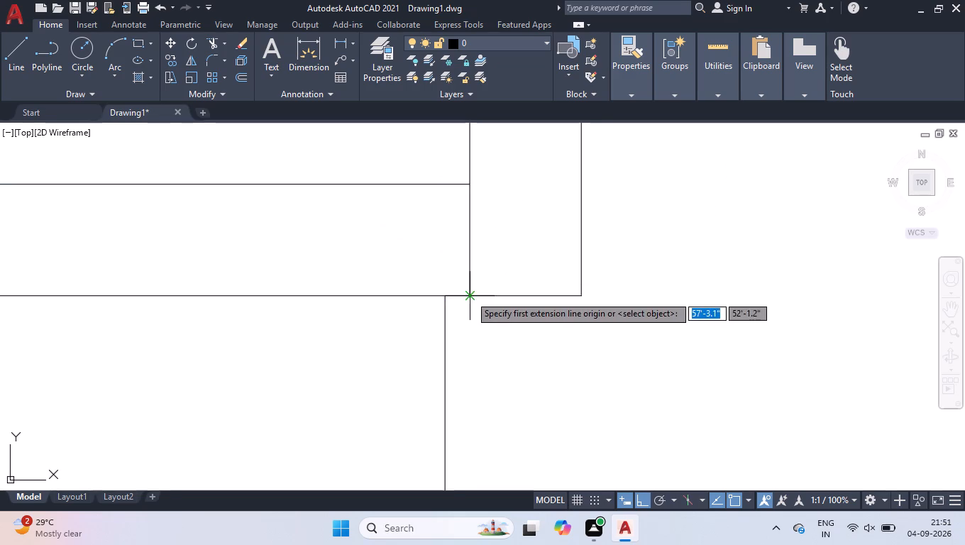
{"action": "left_click", "coordinate": [470, 294]}
{"action": "left_click", "coordinate": [446, 294]}
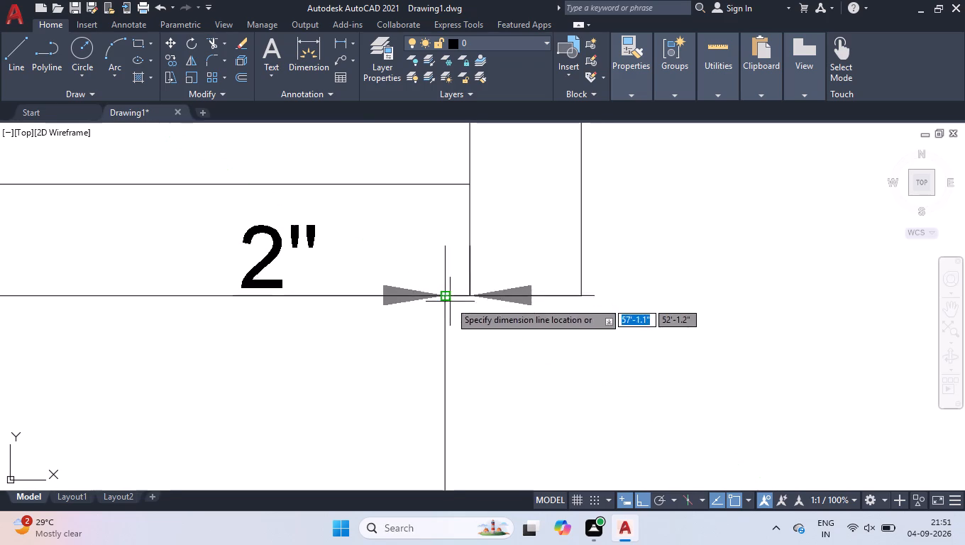
{"action": "key", "text": "space"}
Move the 9' offset line 2" to the right, in line with the upper room's inner right wall.
{"action": "scroll", "coordinate": [458, 309], "scroll_direction": "down", "scroll_amount": 4}
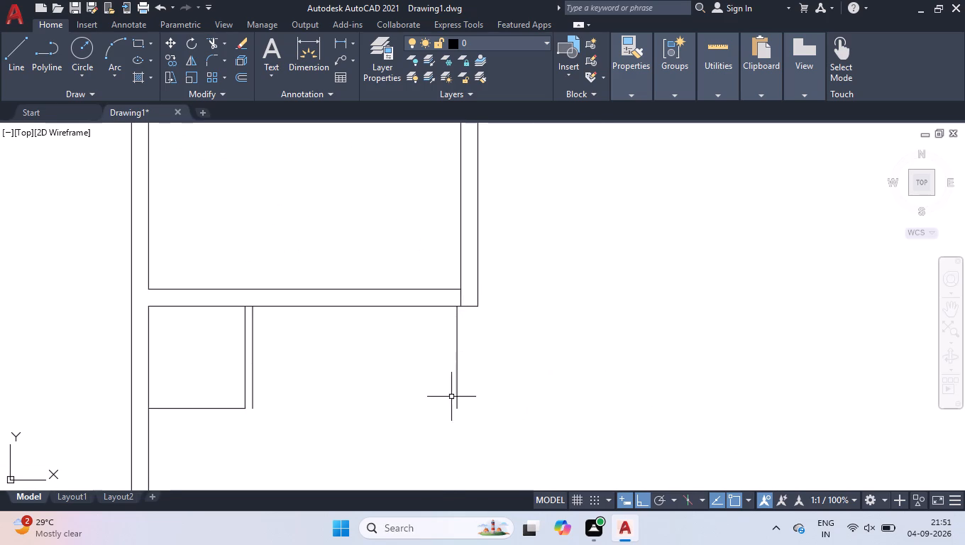
{"action": "left_click", "coordinate": [458, 364]}
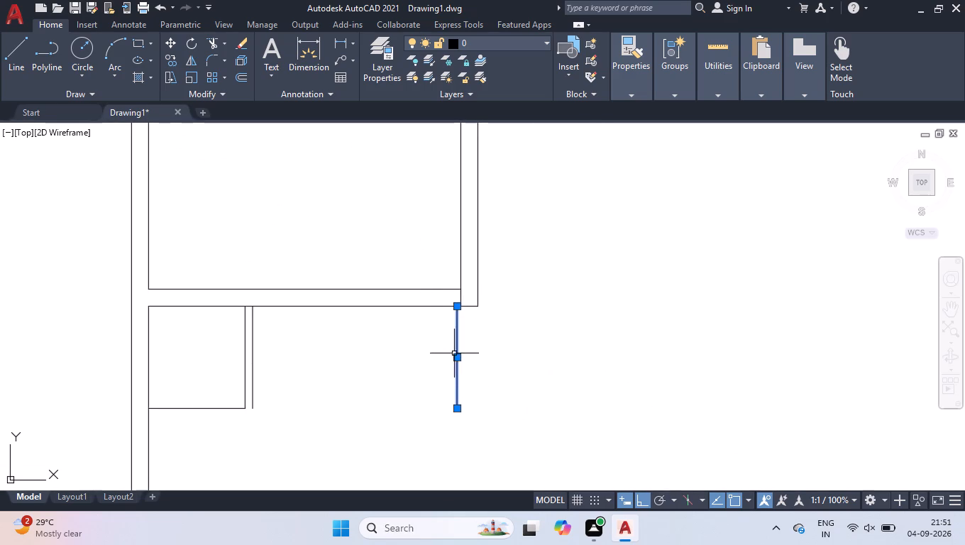
{"action": "left_click", "coordinate": [457, 360]}
{"action": "key", "text": "2"}
{"action": "key", "text": "Return"}
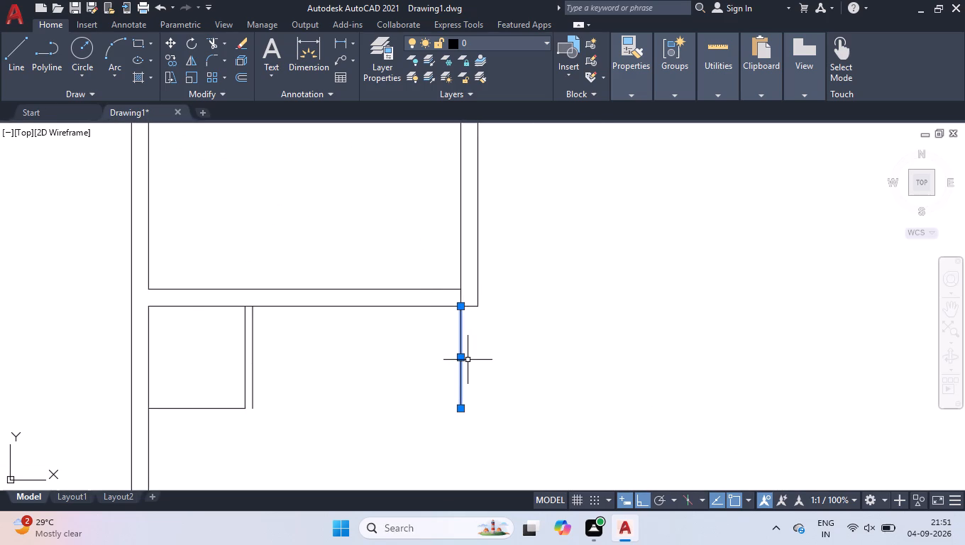
Move the 4" offset line beside the small room 2" to the right and clear the selection.
{"action": "left_click", "coordinate": [253, 363]}
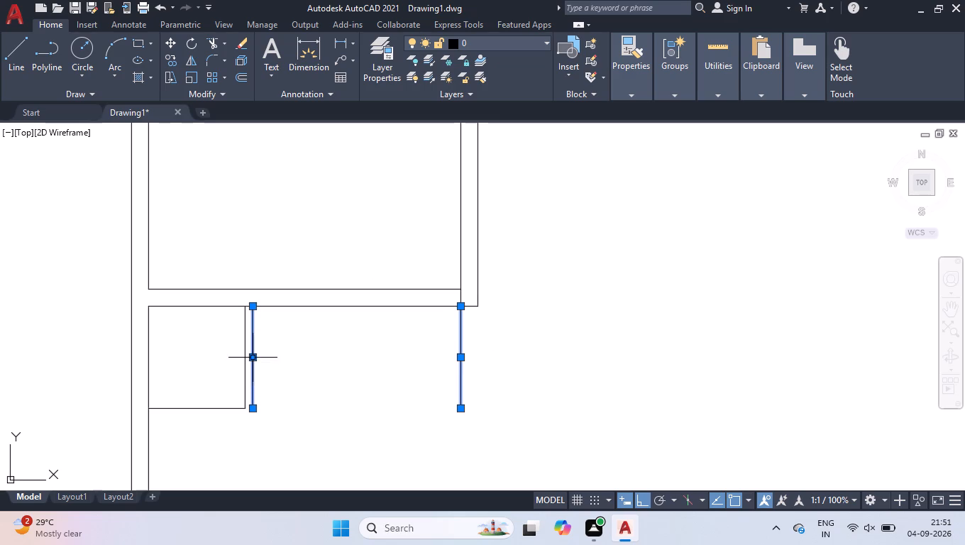
{"action": "left_click", "coordinate": [253, 356]}
{"action": "key", "text": "1"}
{"action": "key", "text": "BackSpace"}
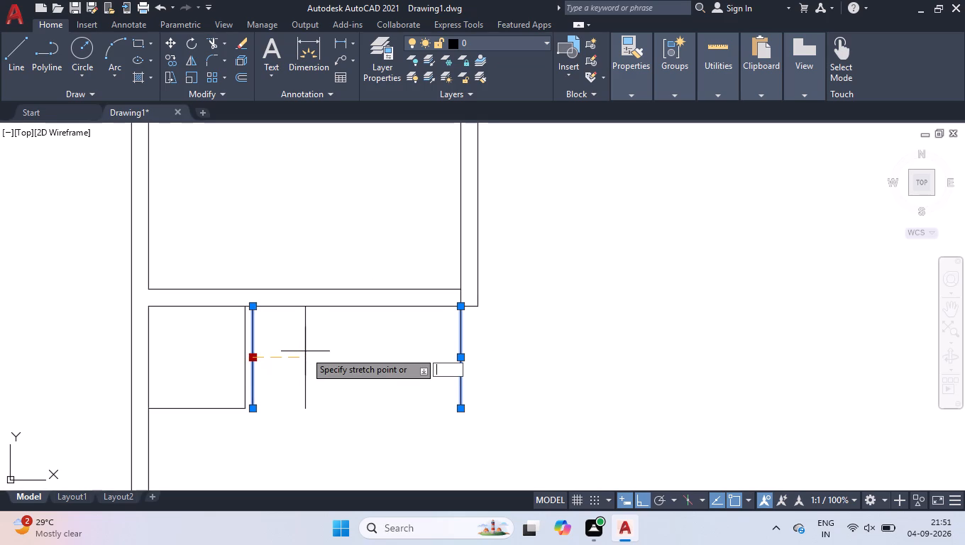
{"action": "key", "text": "2"}
{"action": "key", "text": "Return"}
{"action": "right_click", "coordinate": [305, 350]}
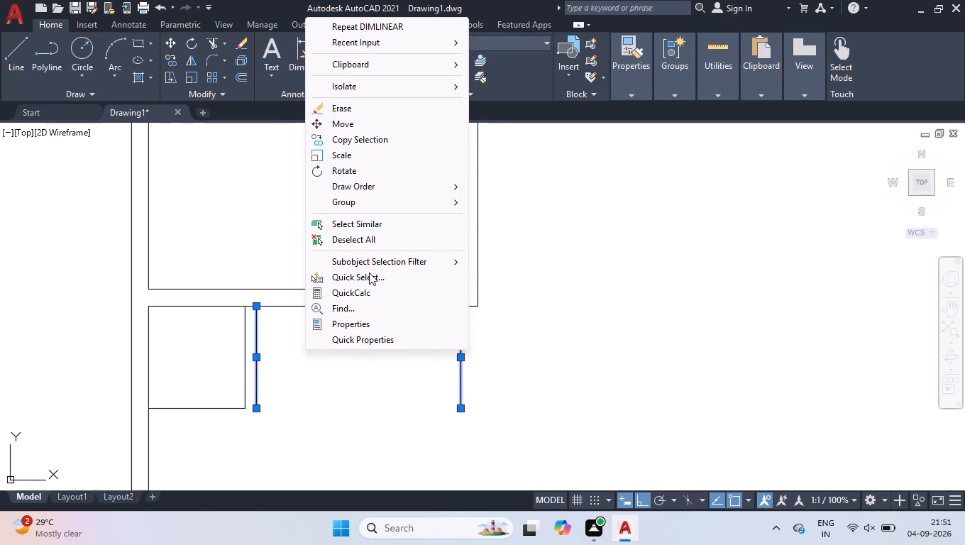
{"action": "left_click", "coordinate": [380, 245]}
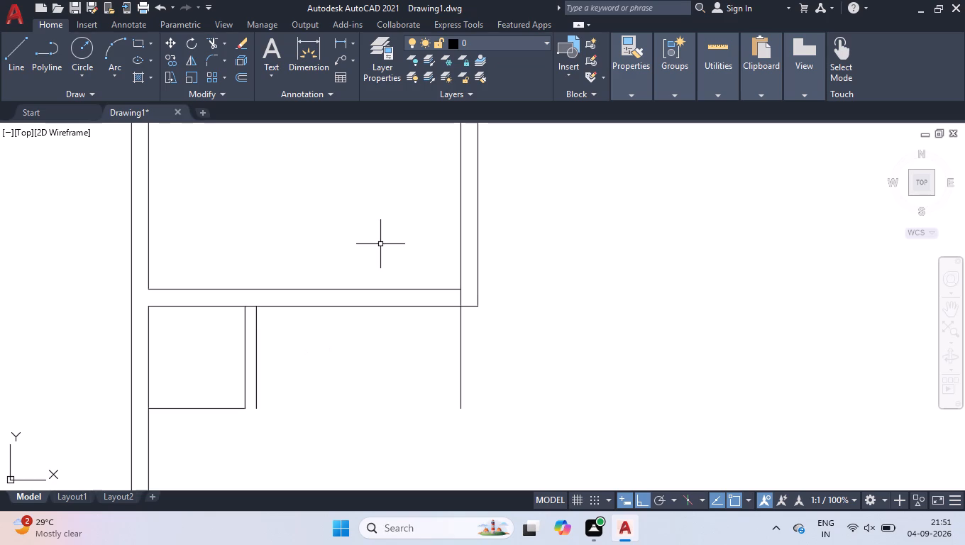
Offset the small room's bottom line 6" downward.
{"action": "type", "text": "off"}
{"action": "key", "text": "Return"}
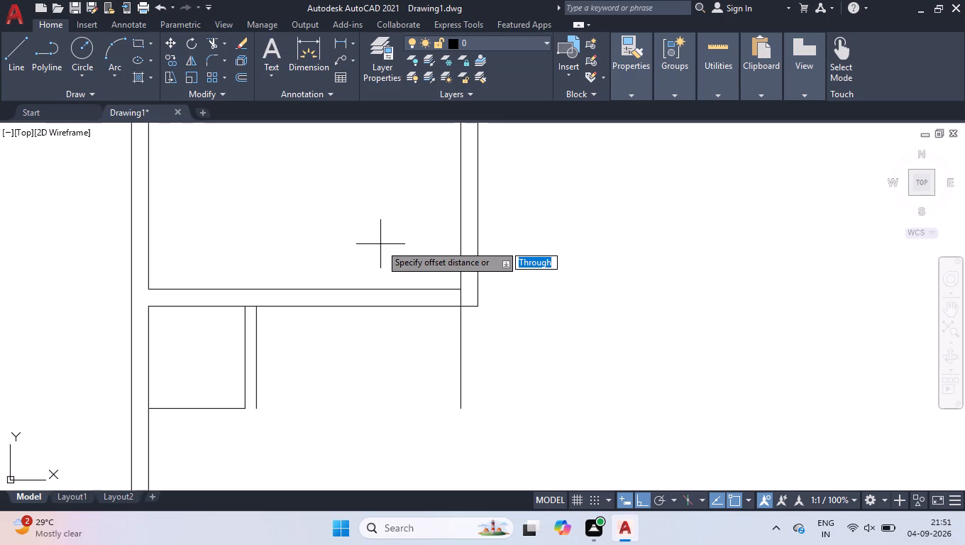
{"action": "key", "text": "6"}
{"action": "key", "text": "Return"}
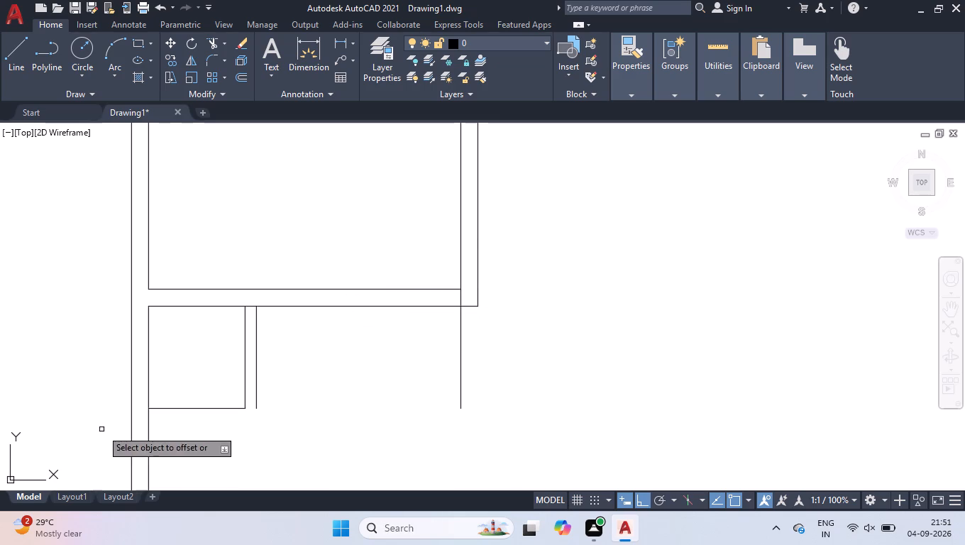
{"action": "left_click", "coordinate": [184, 408]}
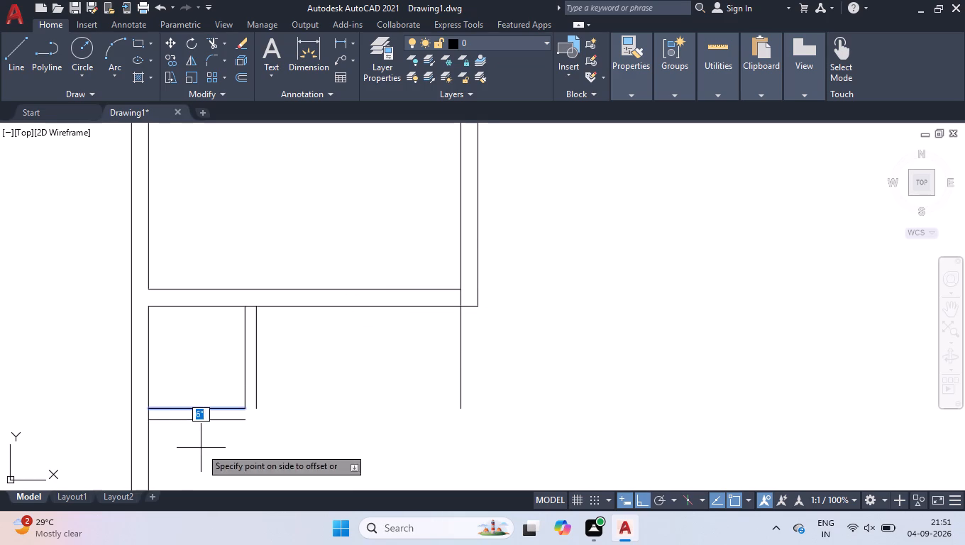
{"action": "left_click", "coordinate": [201, 448]}
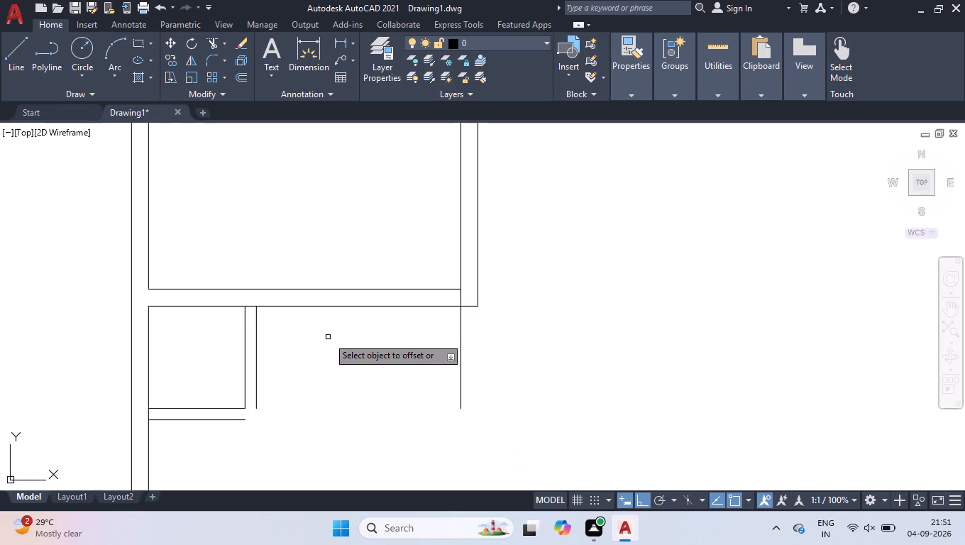
{"action": "key", "text": "Return"}
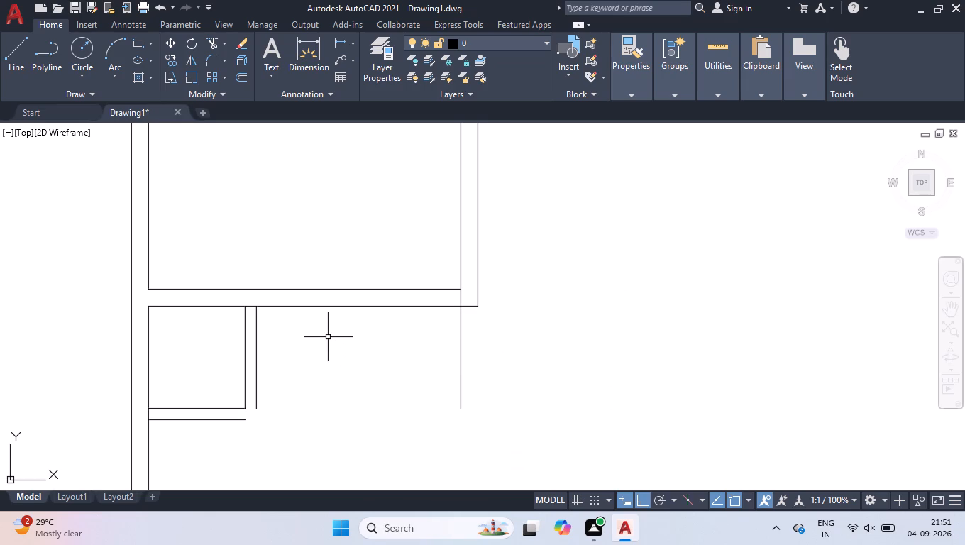
Draw lines from the right end of the 6" offset line across to below the far right vertical line, and up to its lower end.
{"action": "key", "text": "l"}
{"action": "key", "text": "Return"}
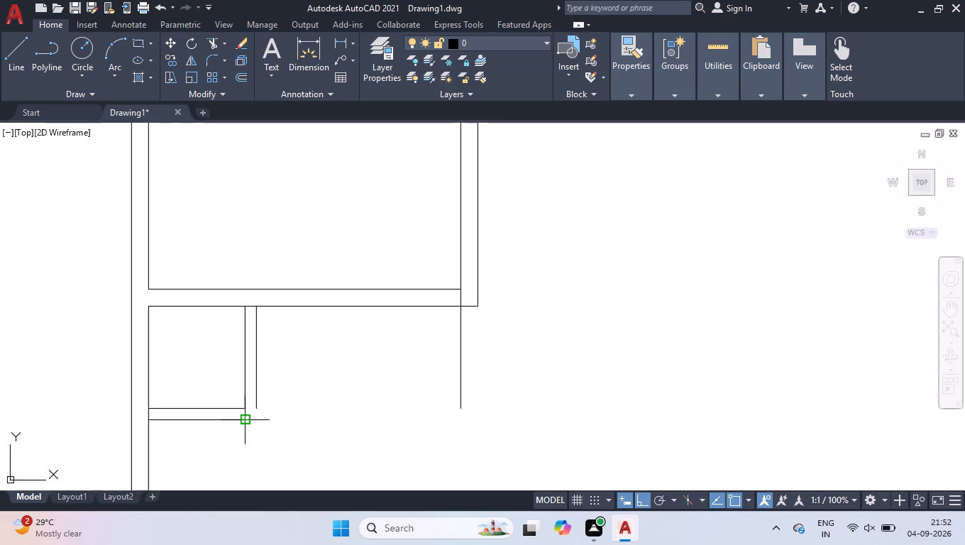
{"action": "left_click", "coordinate": [243, 420]}
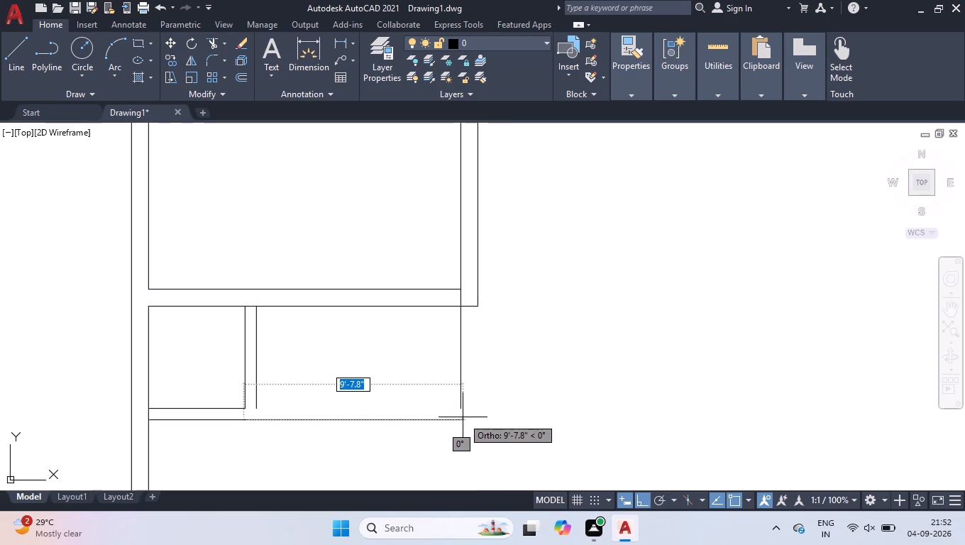
{"action": "left_click", "coordinate": [463, 432]}
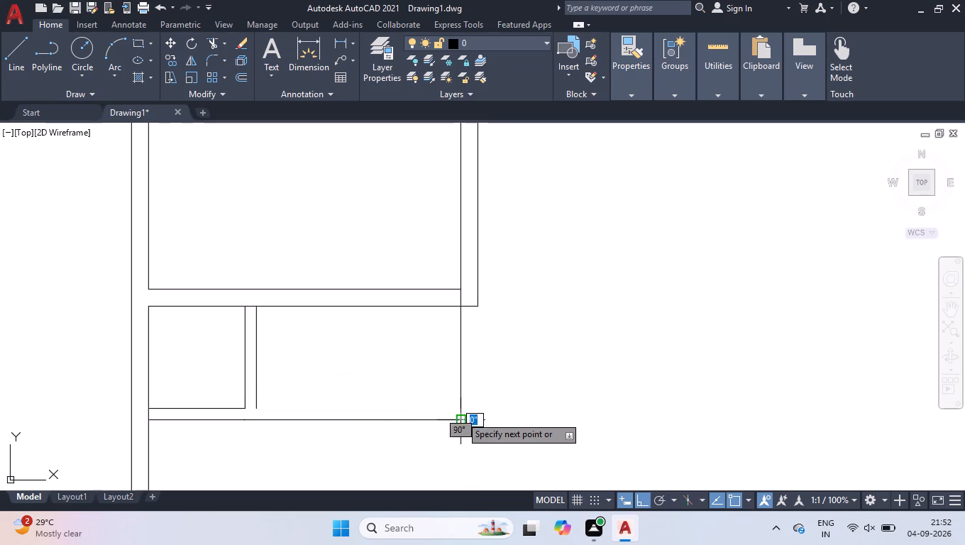
{"action": "left_click", "coordinate": [460, 408]}
{"action": "key", "text": "space"}
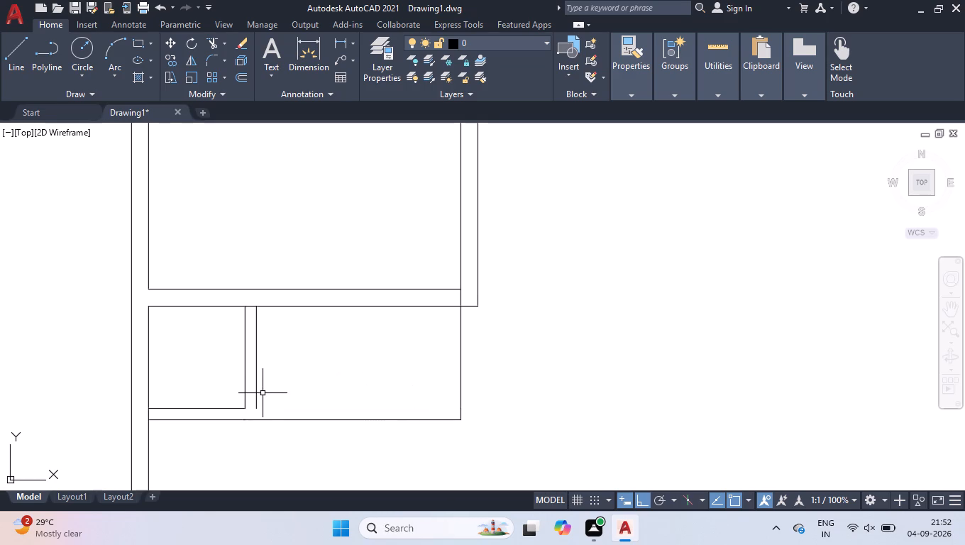
Draw a horizontal line from the lower end of the partition's right line to the far right vertical line, closing the second room's bottom.
{"action": "key", "text": "l"}
{"action": "key", "text": "Return"}
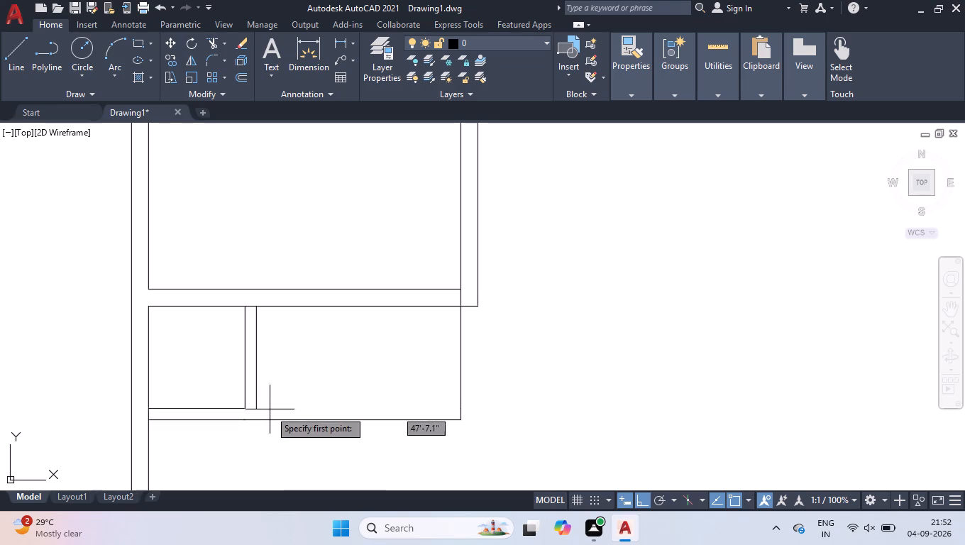
{"action": "left_click", "coordinate": [258, 407]}
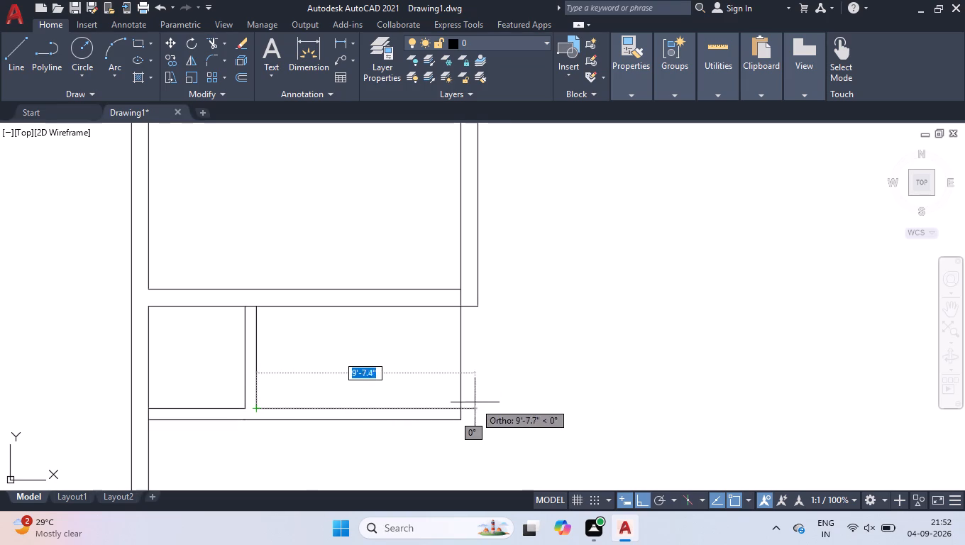
{"action": "left_click", "coordinate": [456, 407]}
{"action": "key", "text": "space"}
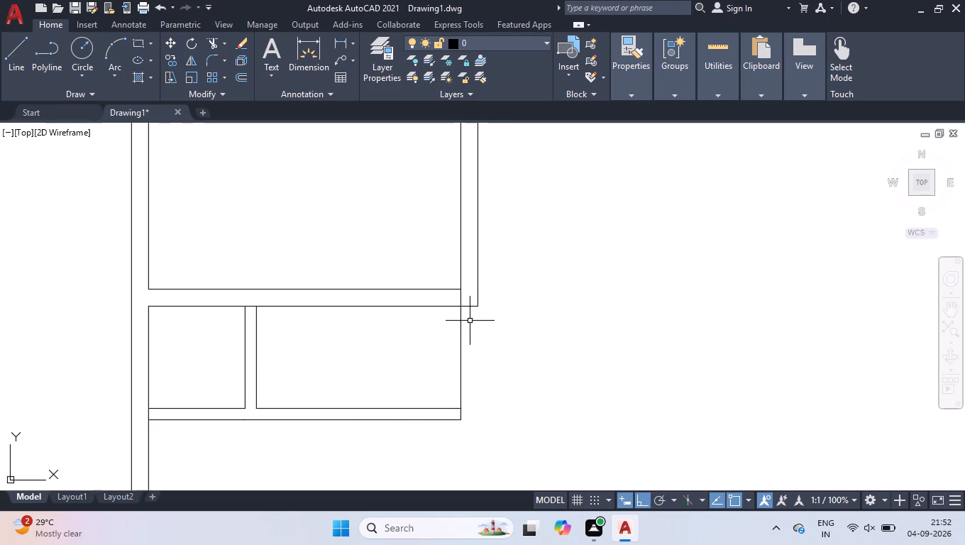
Delete the lower horizontal line running under the second room from the end of the 6" offset line.
{"action": "left_click", "coordinate": [425, 419]}
{"action": "key", "text": "Delete"}
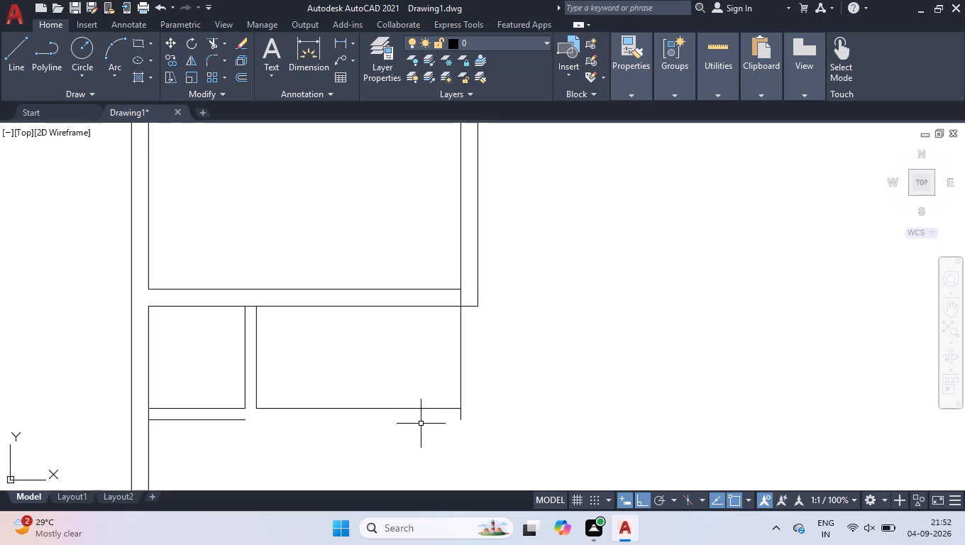
Trim the stub of the right vertical line that projects below the second room's bottom line.
{"action": "type", "text": "tr"}
{"action": "key", "text": "Return"}
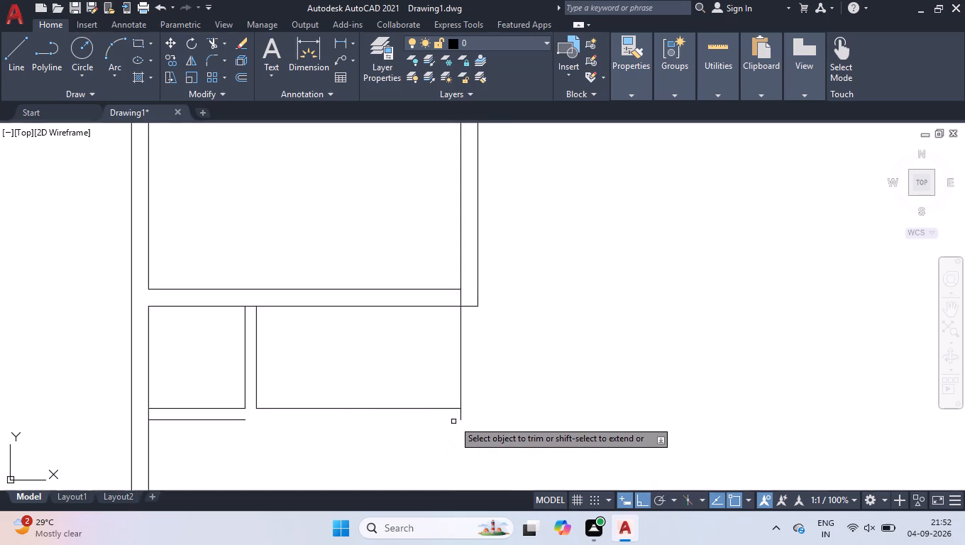
{"action": "left_click", "coordinate": [452, 418]}
{"action": "left_click", "coordinate": [467, 418]}
{"action": "key", "text": "space"}
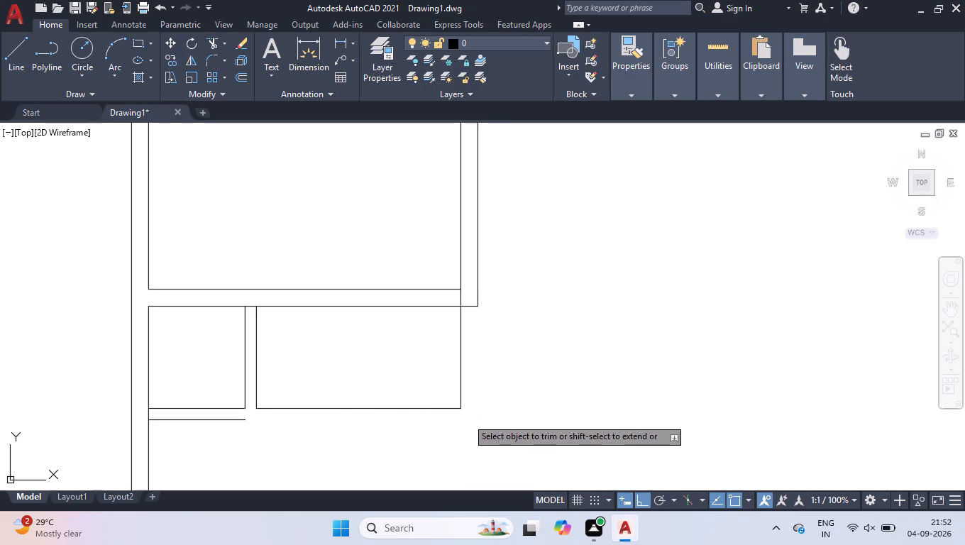
Draw lines from the right wall's outer corner down to the 6" offset line's level and across to that line's right end.
{"action": "key", "text": "l"}
{"action": "key", "text": "Return"}
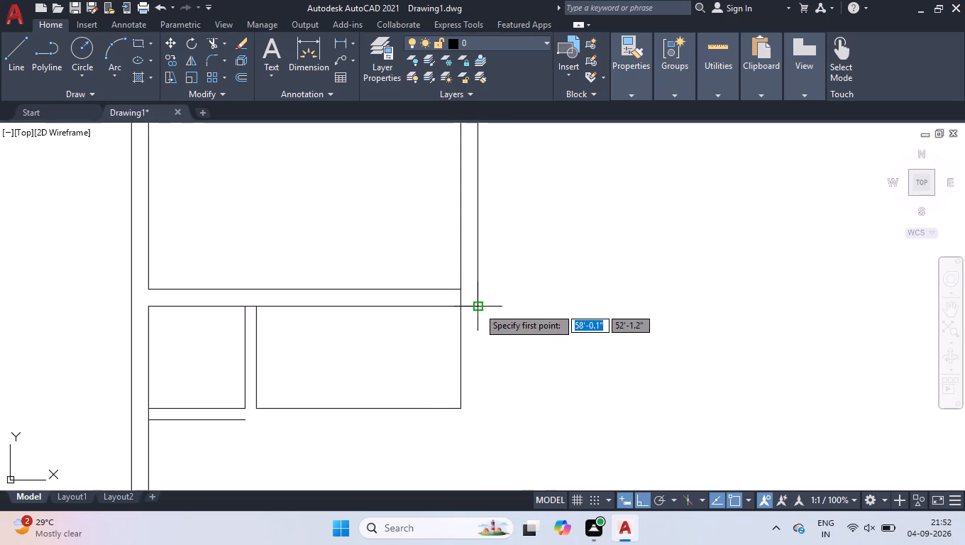
{"action": "left_click", "coordinate": [477, 306]}
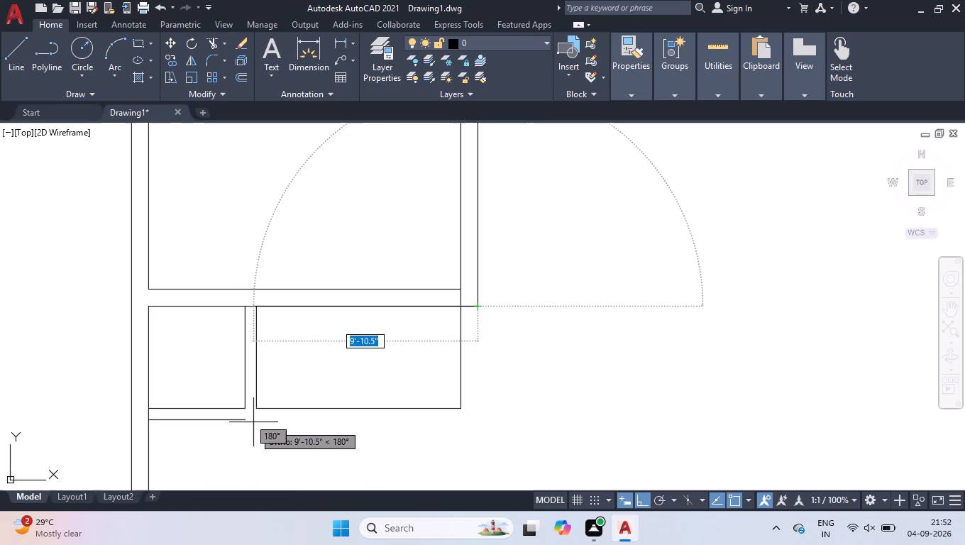
{"action": "left_click", "coordinate": [454, 421]}
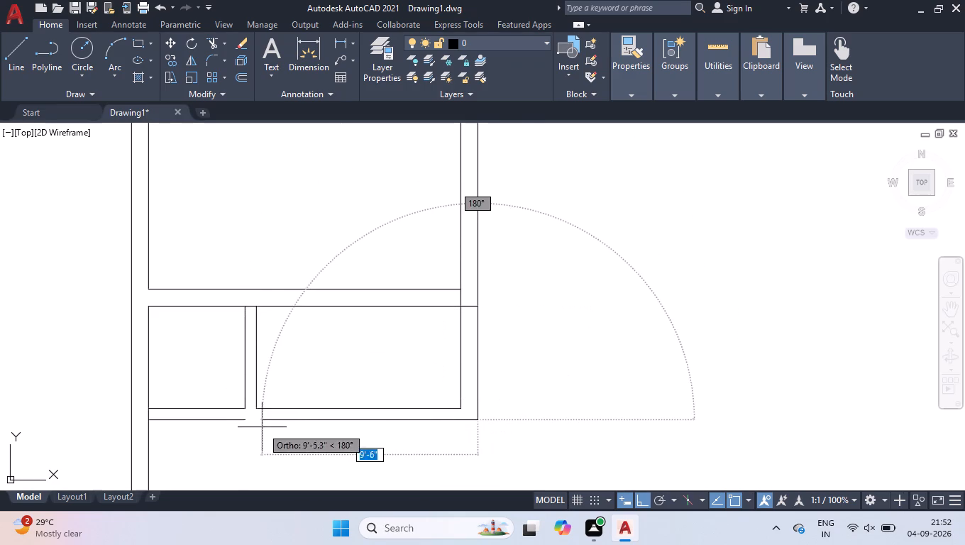
{"action": "left_click", "coordinate": [243, 417]}
{"action": "key", "text": "space"}
Offset both segments of the lower line beneath the two small rooms 12'9" downward.
{"action": "scroll", "coordinate": [340, 362], "scroll_direction": "down", "scroll_amount": 2}
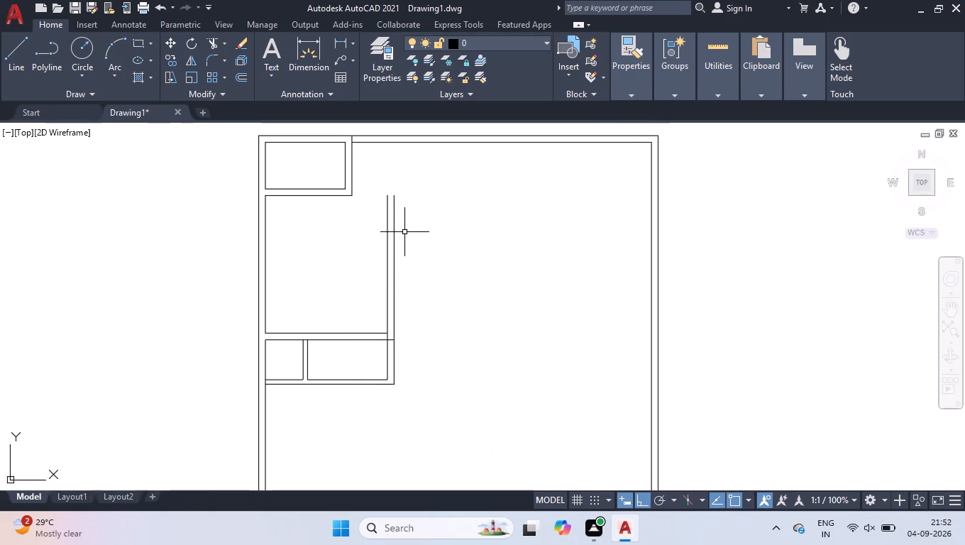
{"action": "scroll", "coordinate": [405, 232], "scroll_direction": "down", "scroll_amount": 1}
{"action": "scroll", "coordinate": [359, 417], "scroll_direction": "up", "scroll_amount": 1}
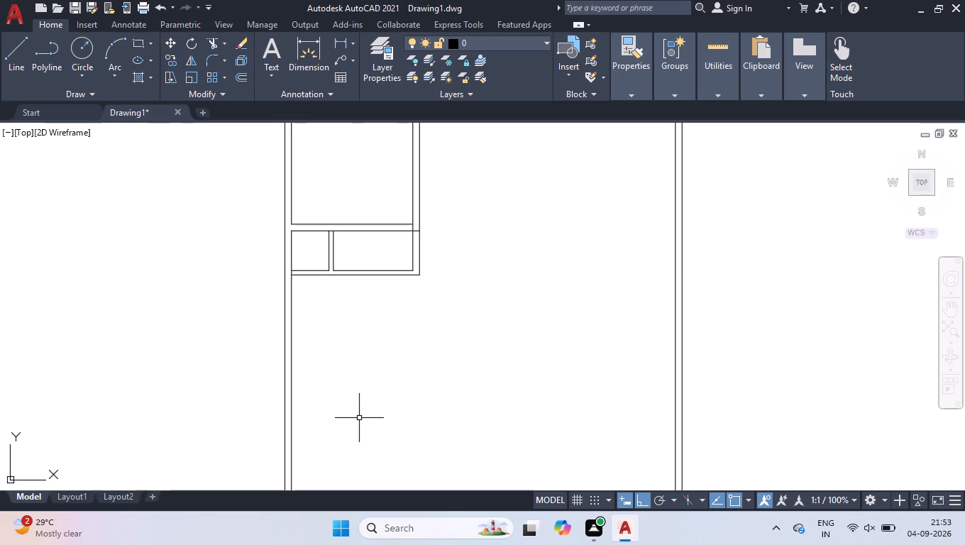
{"action": "type", "text": "off"}
{"action": "key", "text": "Return"}
{"action": "type", "text": "12'0"}
{"action": "key", "text": "BackSpace"}
{"action": "key", "text": "9"}
{"action": "key", "text": "Return"}
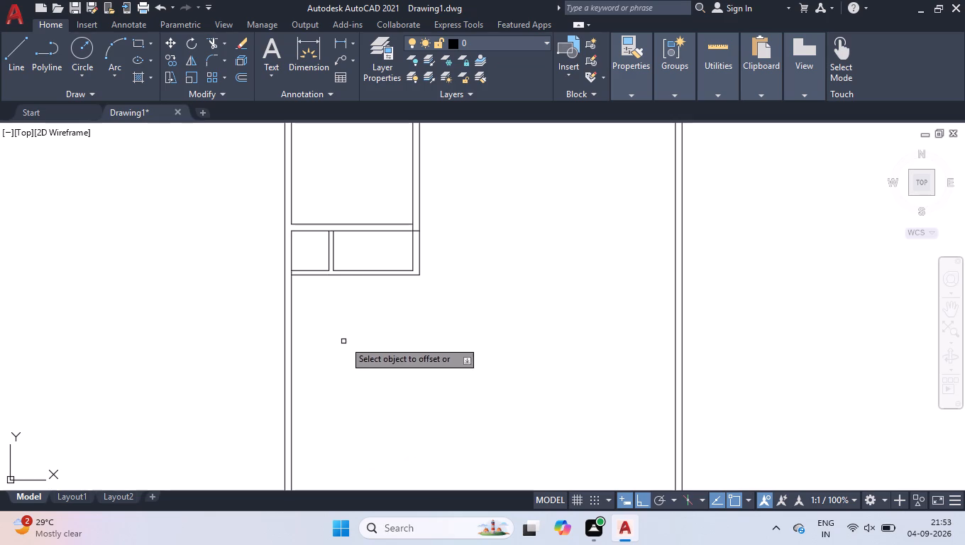
{"action": "left_click", "coordinate": [348, 275]}
{"action": "left_click", "coordinate": [340, 365]}
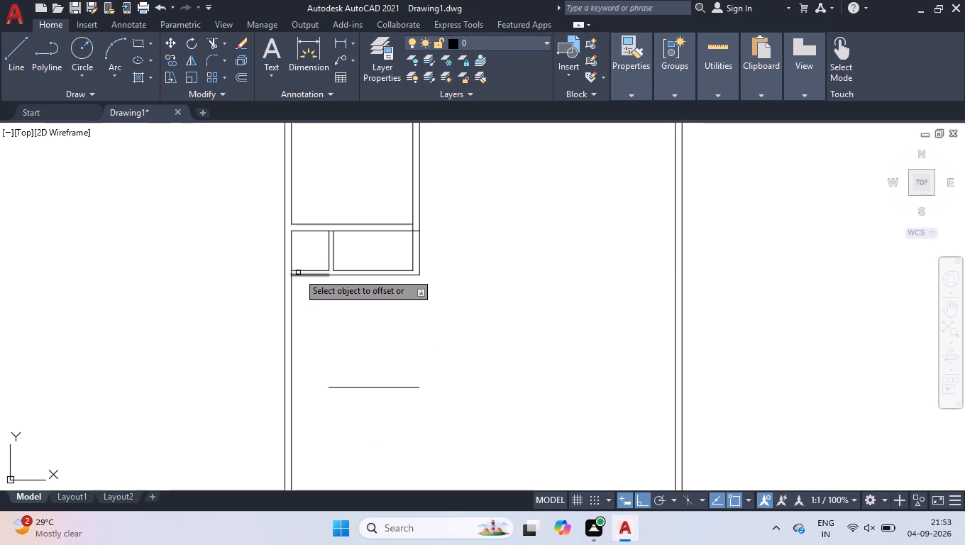
{"action": "left_click", "coordinate": [301, 276]}
{"action": "left_click", "coordinate": [311, 342]}
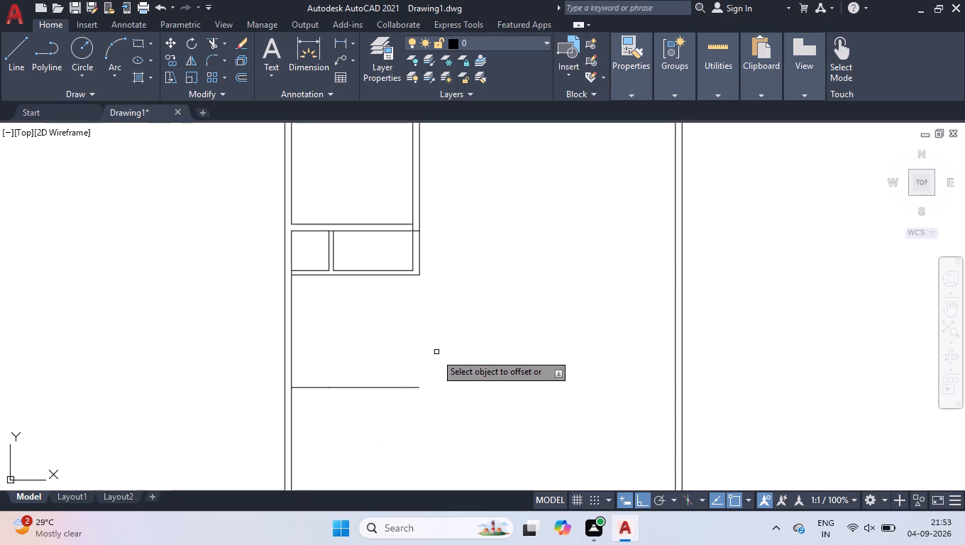
Offset both segments of the new 12'9" line 9" downward to form the lower room's bottom wall.
{"action": "left_click", "coordinate": [401, 387]}
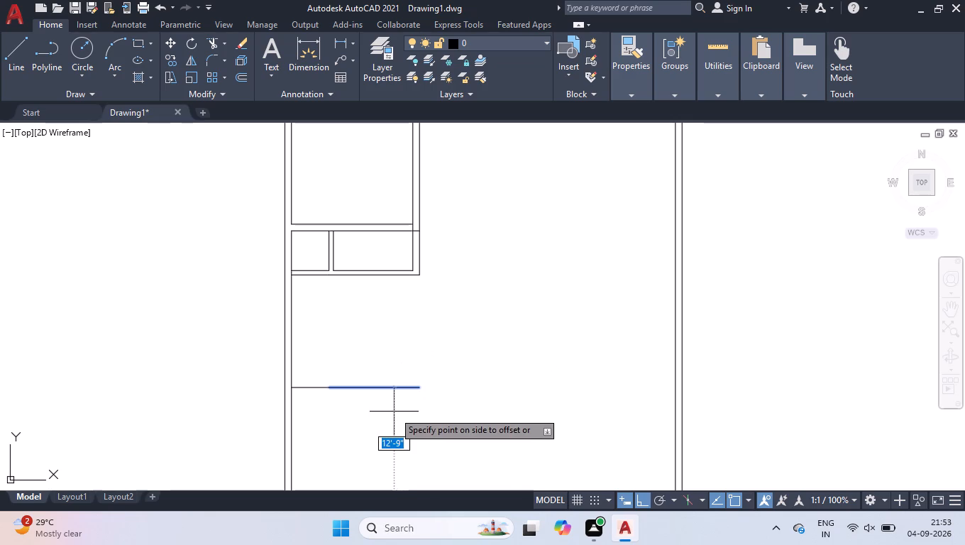
{"action": "key", "text": "9"}
{"action": "key", "text": "Return"}
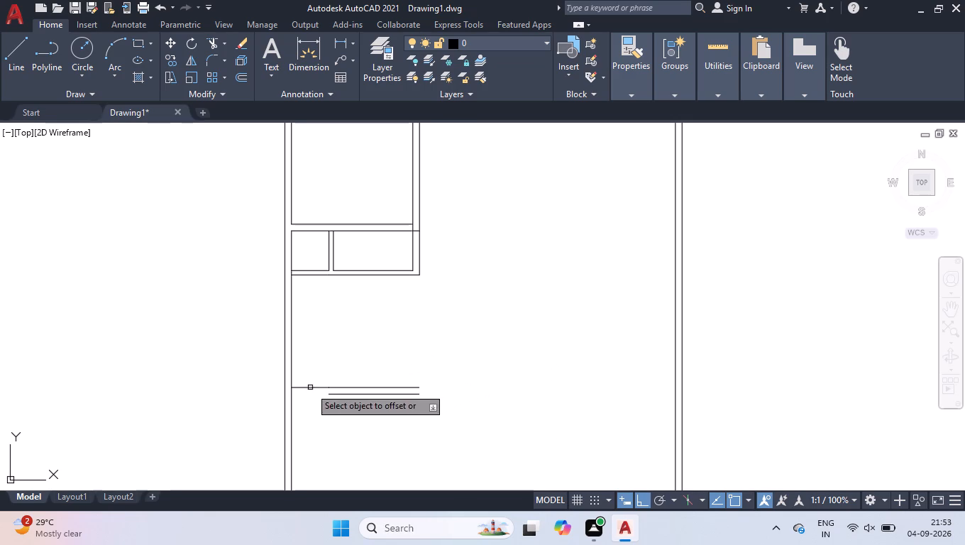
{"action": "left_click", "coordinate": [310, 387]}
{"action": "left_click", "coordinate": [311, 404]}
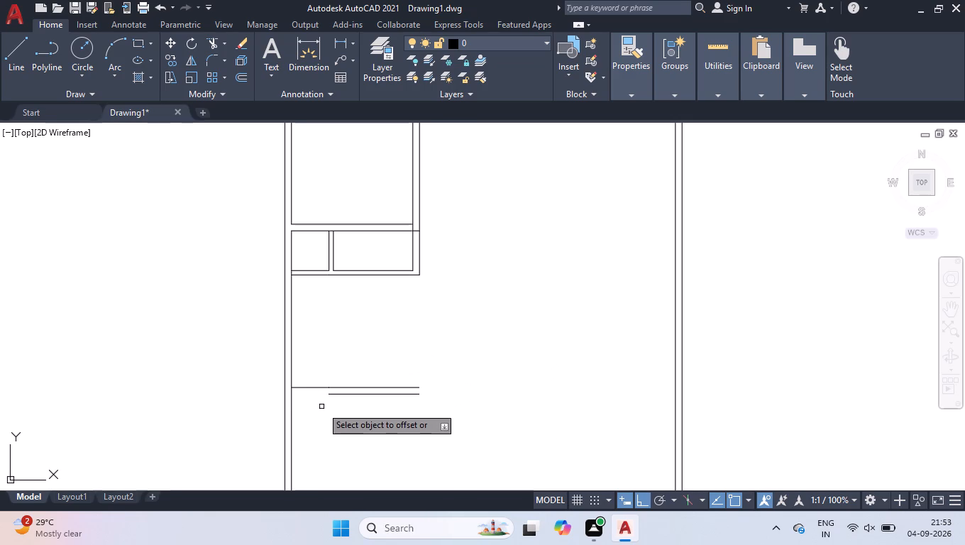
{"action": "left_click", "coordinate": [306, 387]}
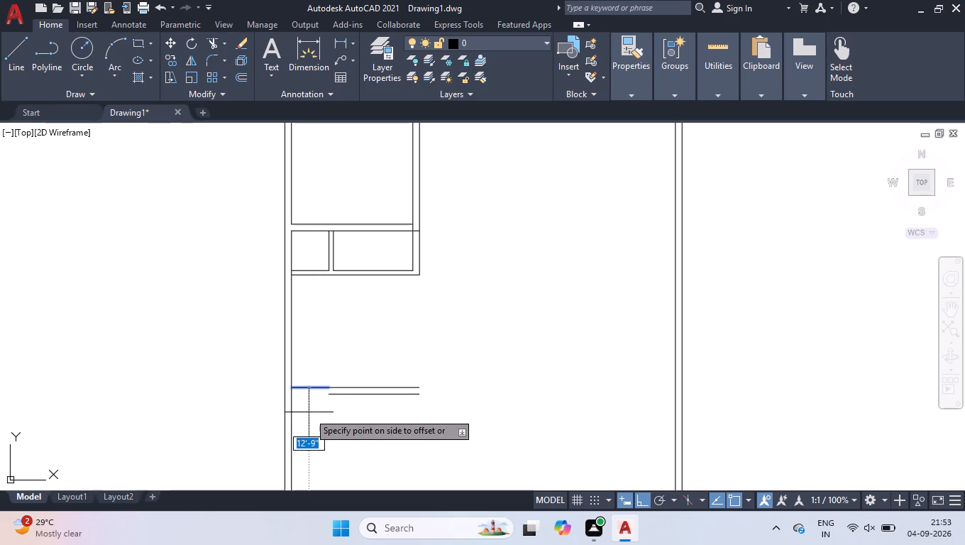
{"action": "key", "text": "9"}
{"action": "key", "text": "Return"}
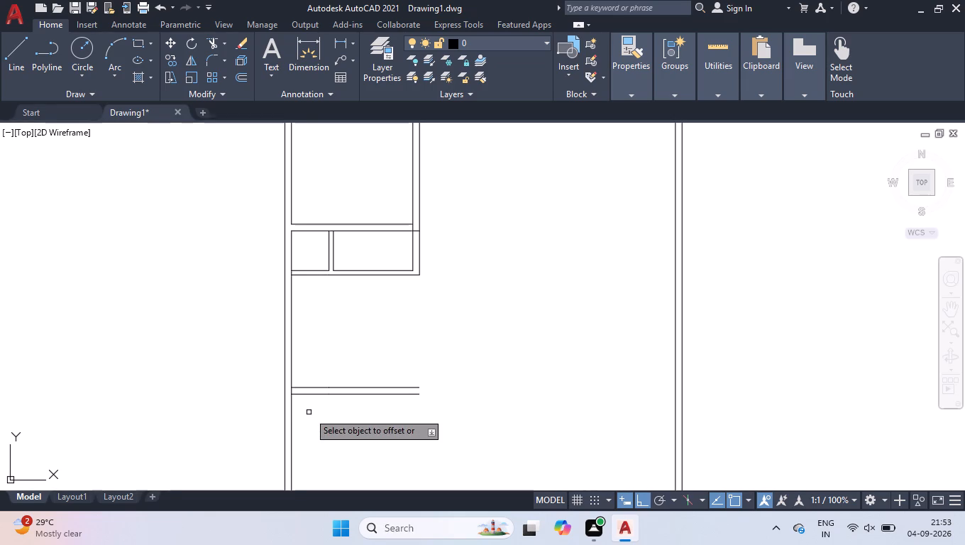
{"action": "key", "text": "Return"}
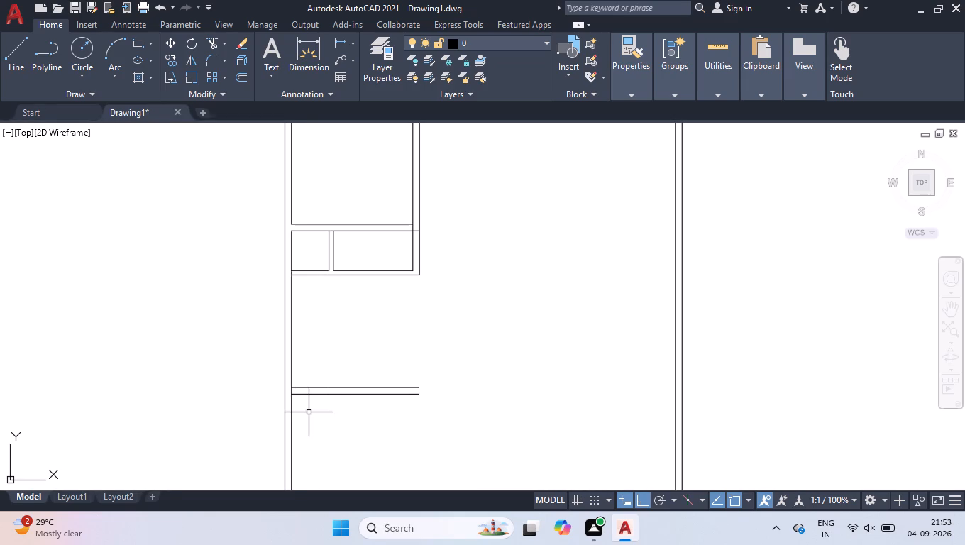
Extend the right wall's outer line to the lower room's bottom outer line and its inner line to the bottom inner line.
{"action": "type", "text": "ex"}
{"action": "key", "text": "Return"}
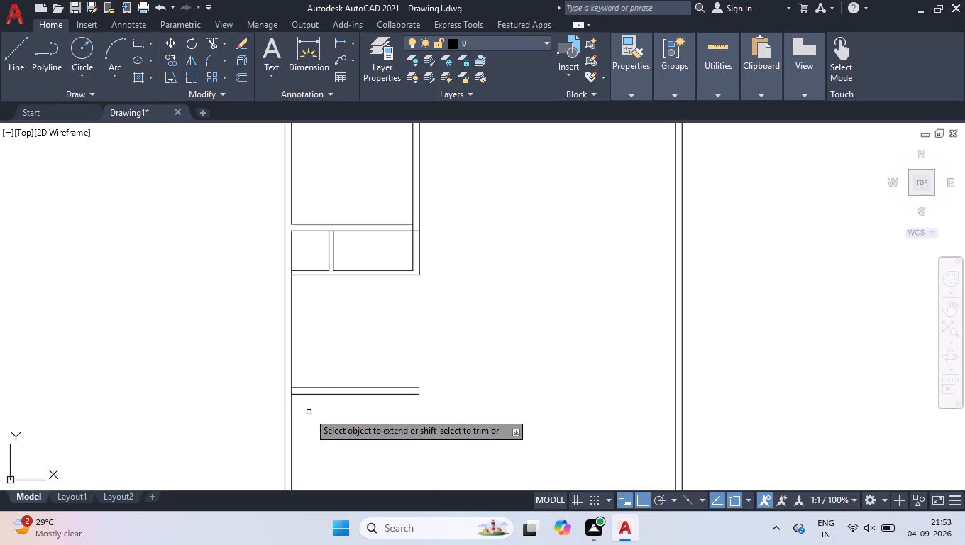
{"action": "left_click", "coordinate": [418, 258]}
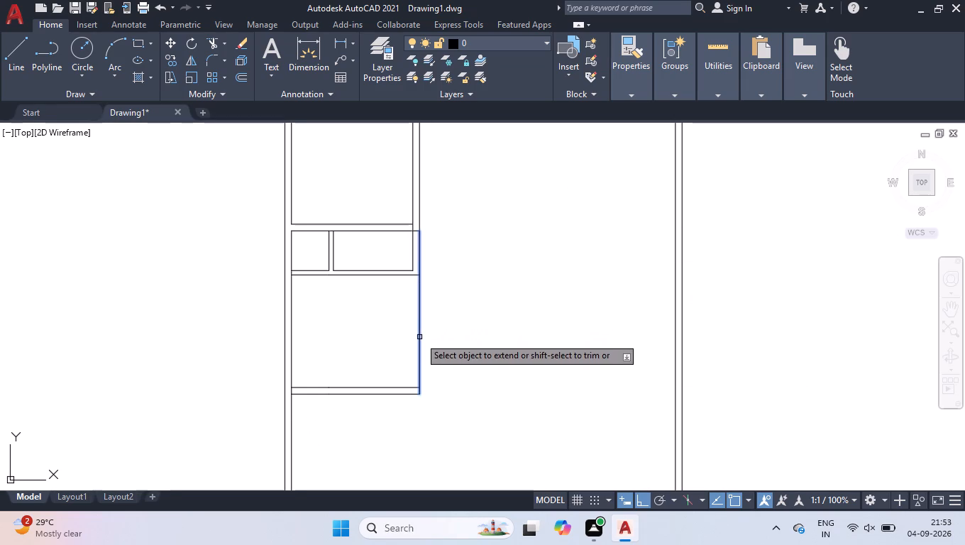
{"action": "left_click", "coordinate": [419, 337]}
{"action": "left_click", "coordinate": [411, 258]}
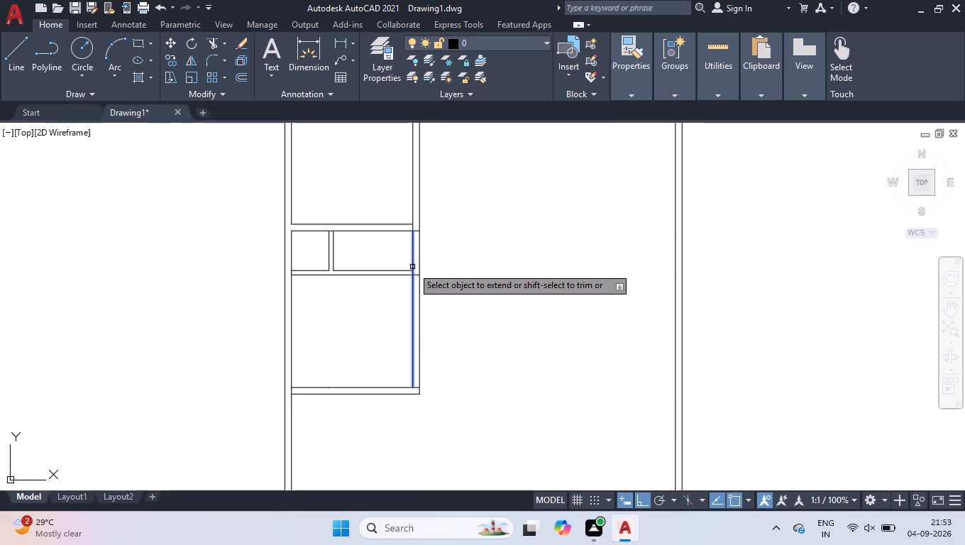
{"action": "left_click", "coordinate": [412, 267]}
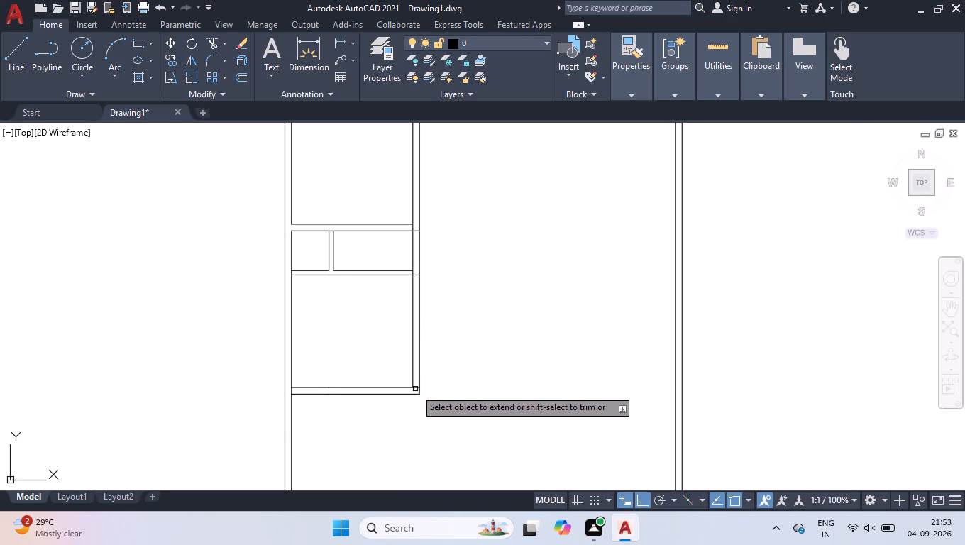
{"action": "scroll", "coordinate": [411, 382], "scroll_direction": "up", "scroll_amount": 2}
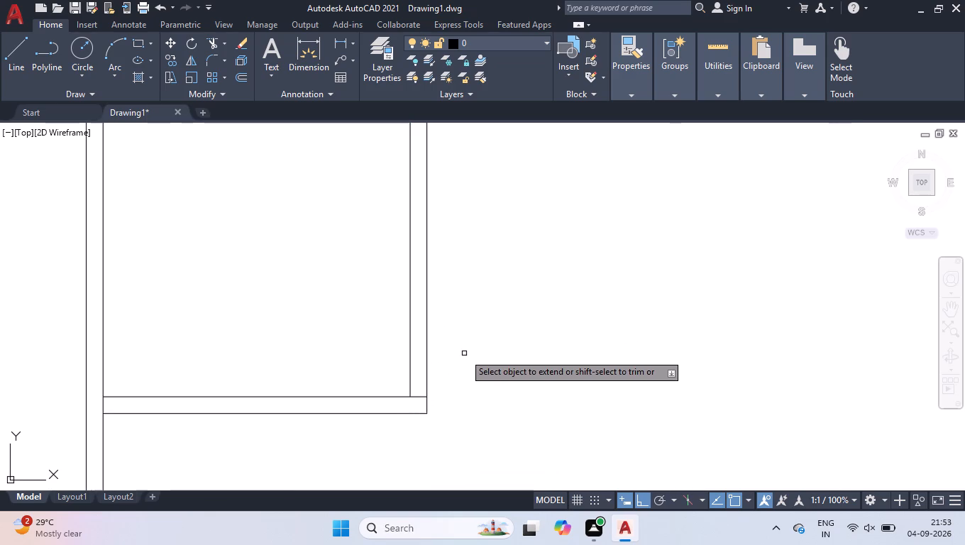
{"action": "key", "text": "Return"}
Trim the bottom wall's inner line where it crosses the right wall's thickness at the lower room's corner.
{"action": "type", "text": "tr"}
{"action": "key", "text": "Return"}
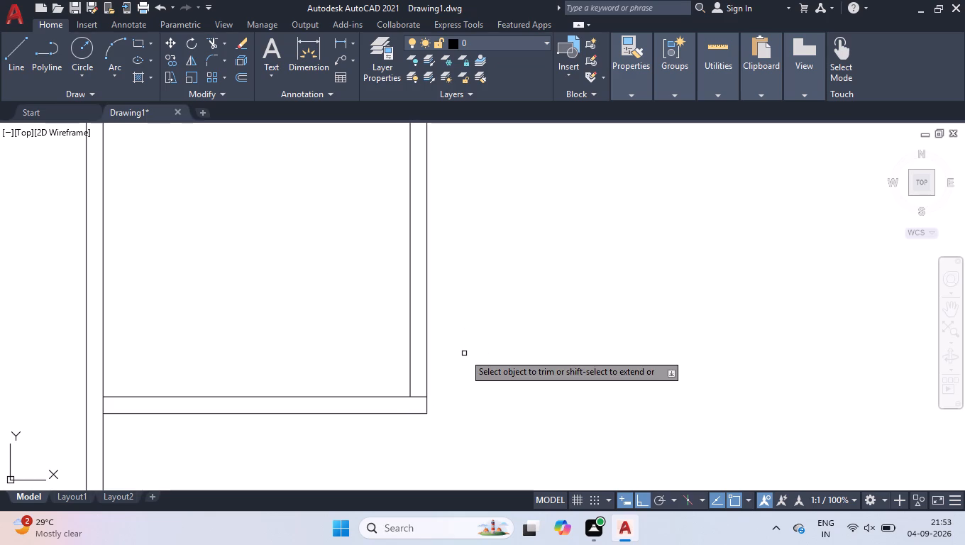
{"action": "scroll", "coordinate": [408, 399], "scroll_direction": "up", "scroll_amount": 4}
{"action": "left_click", "coordinate": [422, 411]}
{"action": "left_click", "coordinate": [444, 365]}
{"action": "key", "text": "space"}
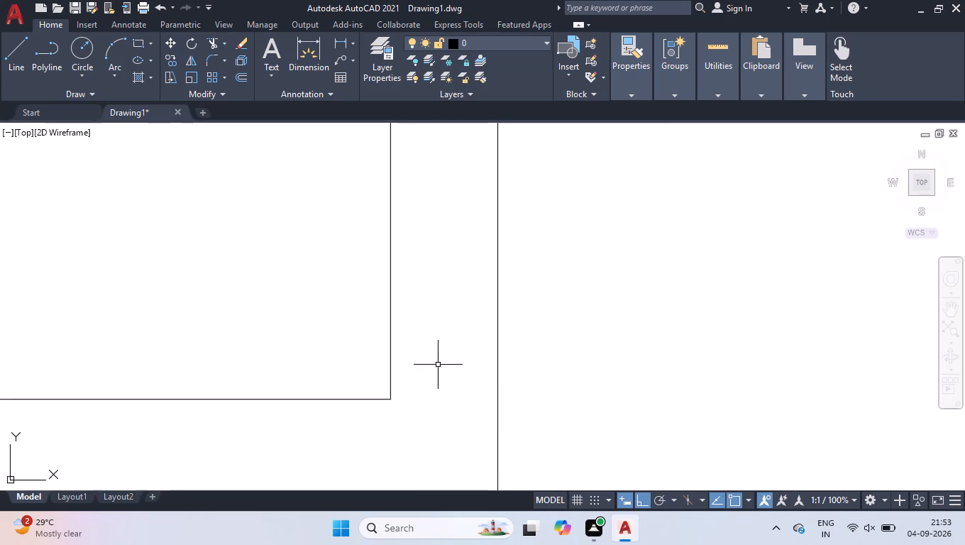
Delete the stray short horizontal line near the building's bottom-left inner corner.
{"action": "scroll", "coordinate": [438, 365], "scroll_direction": "down", "scroll_amount": 7}
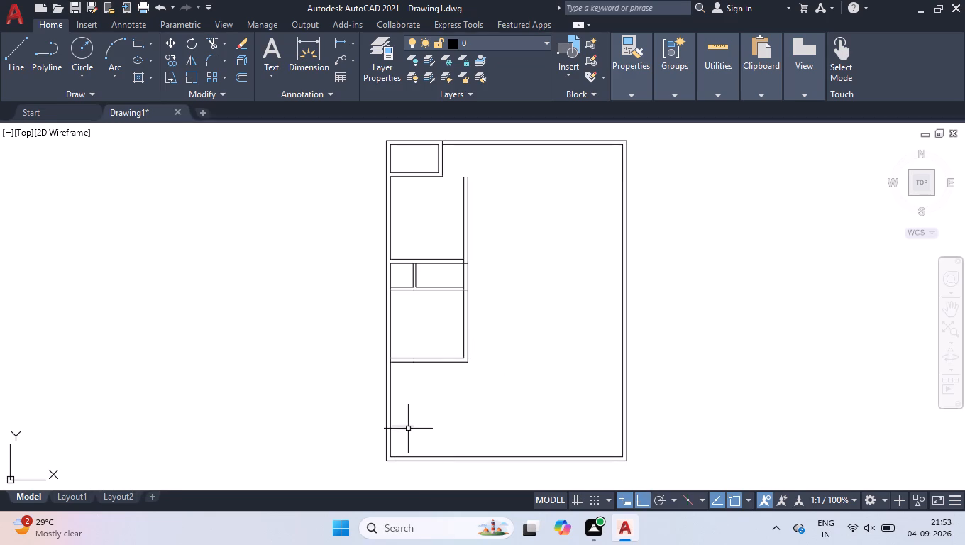
{"action": "left_click", "coordinate": [408, 427]}
{"action": "key", "text": "Delete"}
Join the split segments of the lower room's bottom wall into one outer line and one inner line.
{"action": "scroll", "coordinate": [434, 377], "scroll_direction": "up", "scroll_amount": 3}
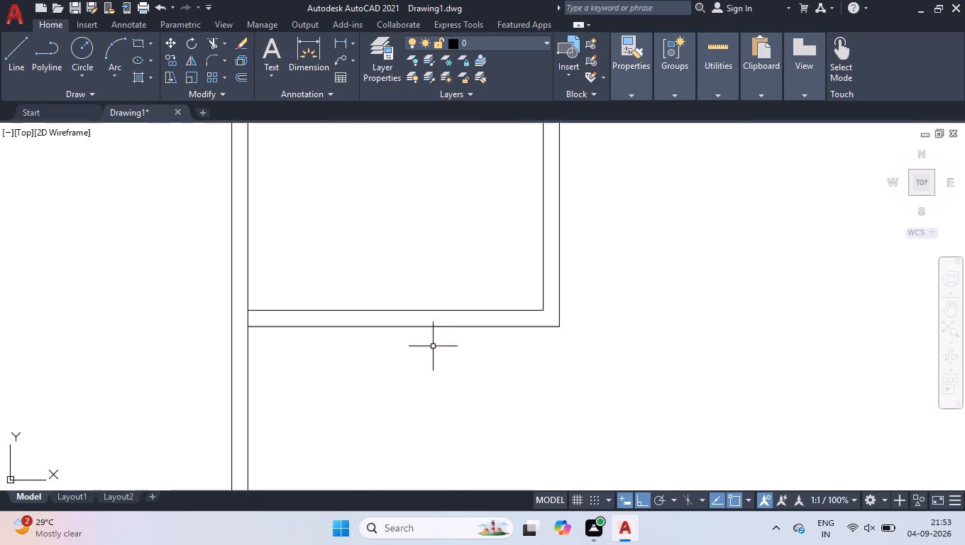
{"action": "left_click", "coordinate": [480, 320]}
{"action": "left_click", "coordinate": [315, 368]}
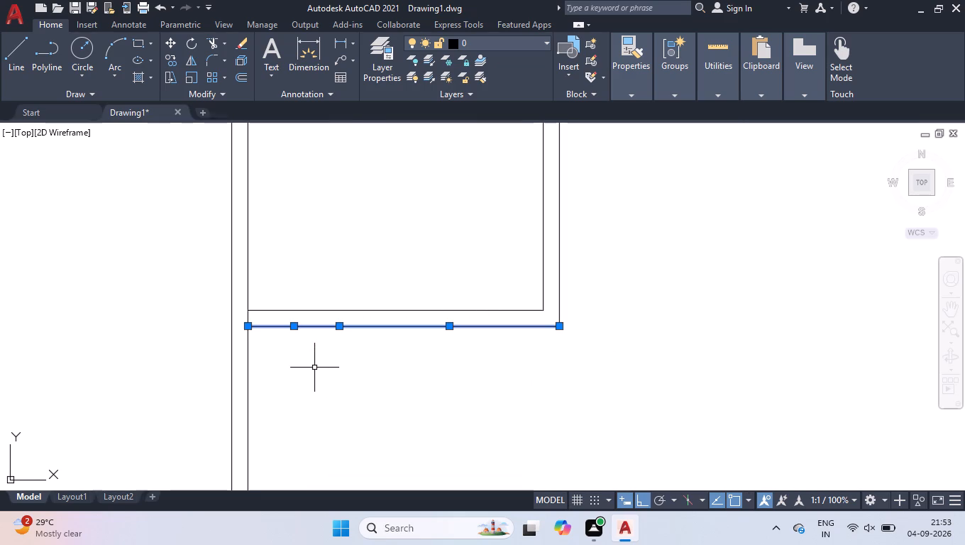
{"action": "key", "text": "j"}
{"action": "key", "text": "Return"}
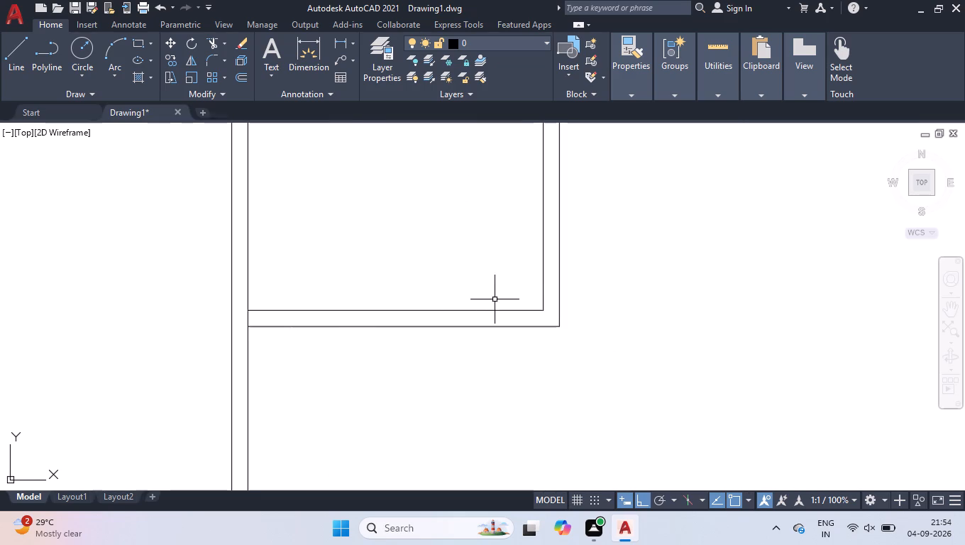
{"action": "left_click", "coordinate": [491, 298]}
{"action": "left_click", "coordinate": [312, 319]}
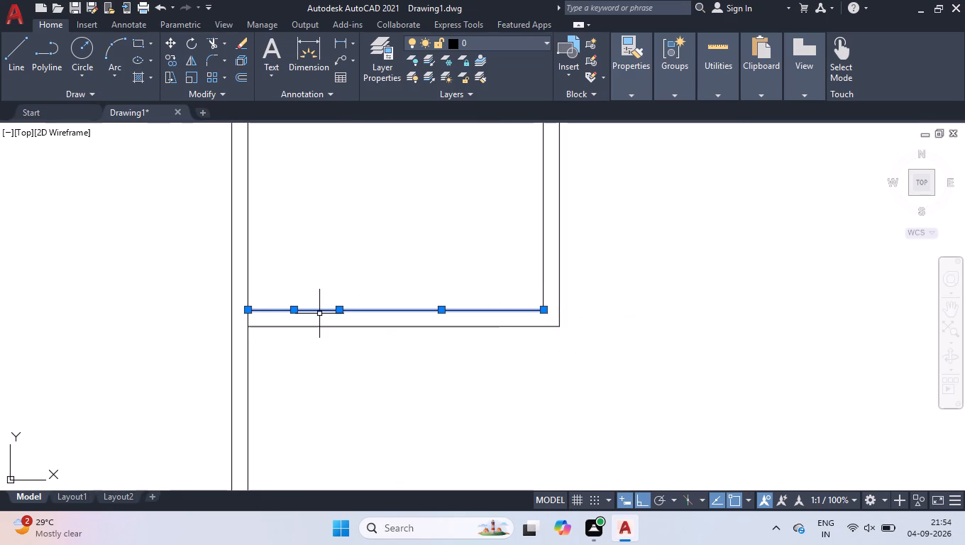
{"action": "key", "text": "j"}
{"action": "key", "text": "Return"}
Offset the outer line of the lower room's bottom wall 12'9" downward.
{"action": "scroll", "coordinate": [546, 185], "scroll_direction": "down", "scroll_amount": 3}
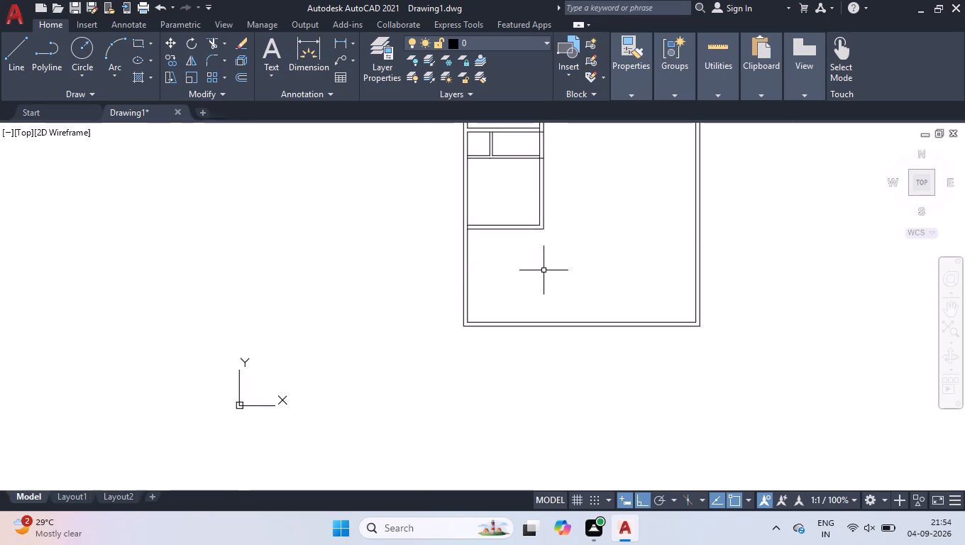
{"action": "scroll", "coordinate": [546, 270], "scroll_direction": "up", "scroll_amount": 3}
{"action": "scroll", "coordinate": [548, 257], "scroll_direction": "down", "scroll_amount": 1}
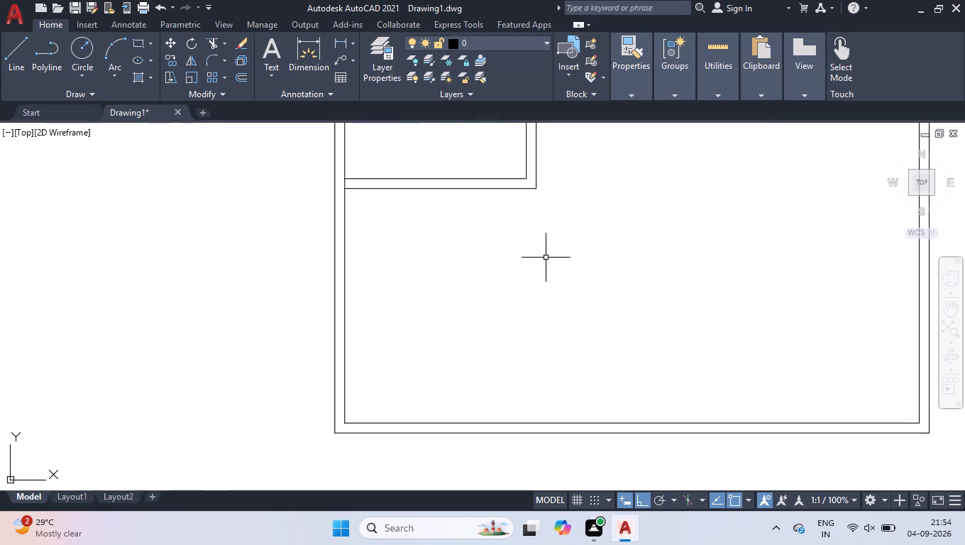
{"action": "type", "text": "off"}
{"action": "key", "text": "Return"}
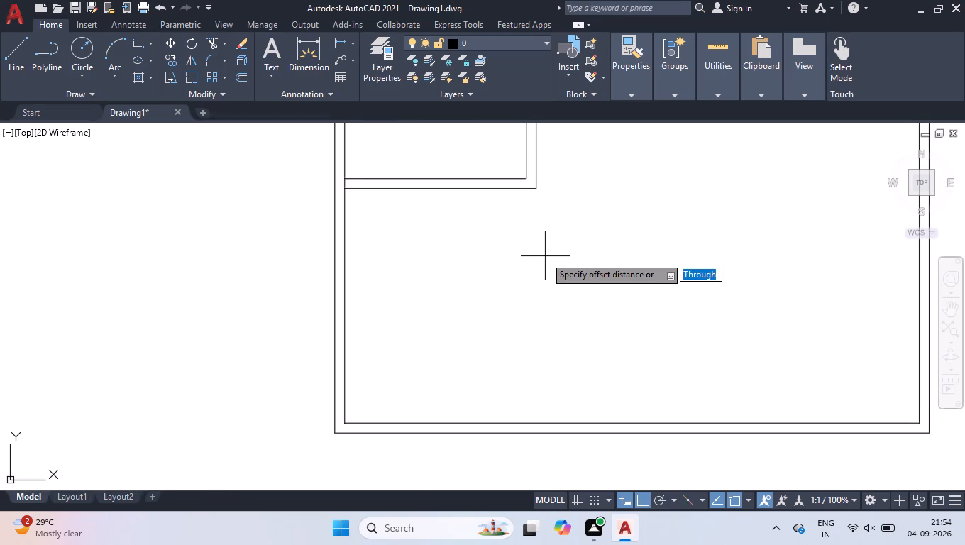
{"action": "type", "text": "12'9"}
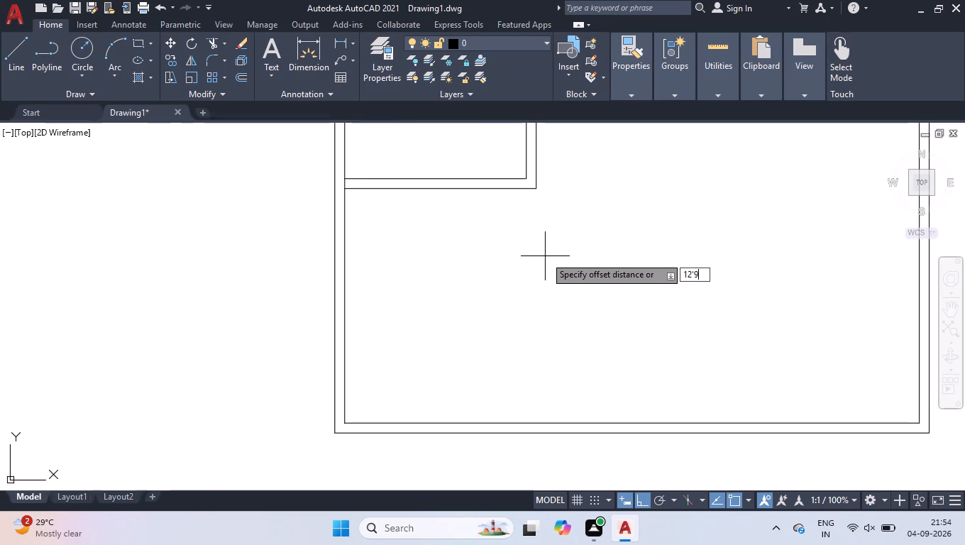
{"action": "key", "text": "Return"}
{"action": "left_click", "coordinate": [449, 189]}
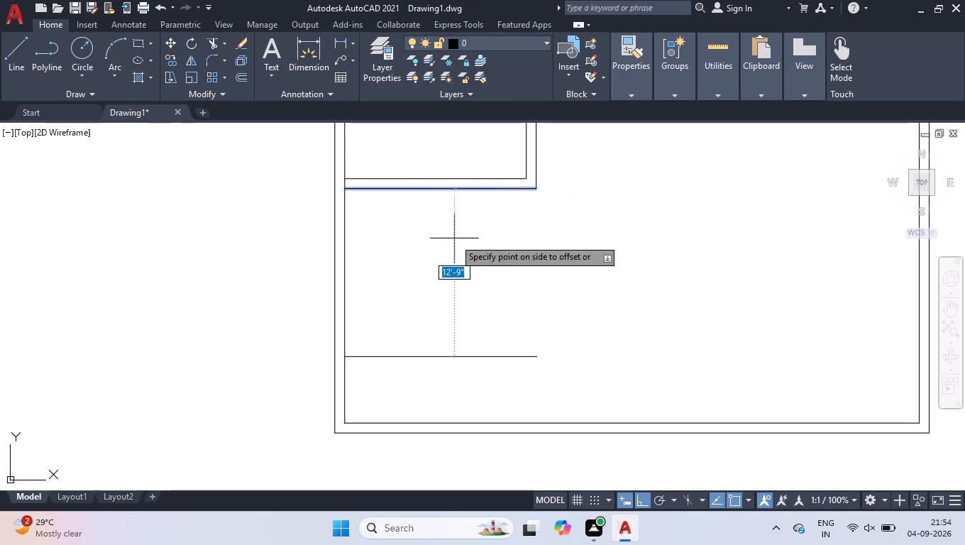
{"action": "left_click", "coordinate": [455, 243]}
Offset the new horizontal line below the lower room 9" downward to give the partition wall its thickness.
{"action": "scroll", "coordinate": [443, 402], "scroll_direction": "up", "scroll_amount": 1}
{"action": "left_click", "coordinate": [452, 328]}
{"action": "left_click", "coordinate": [448, 331]}
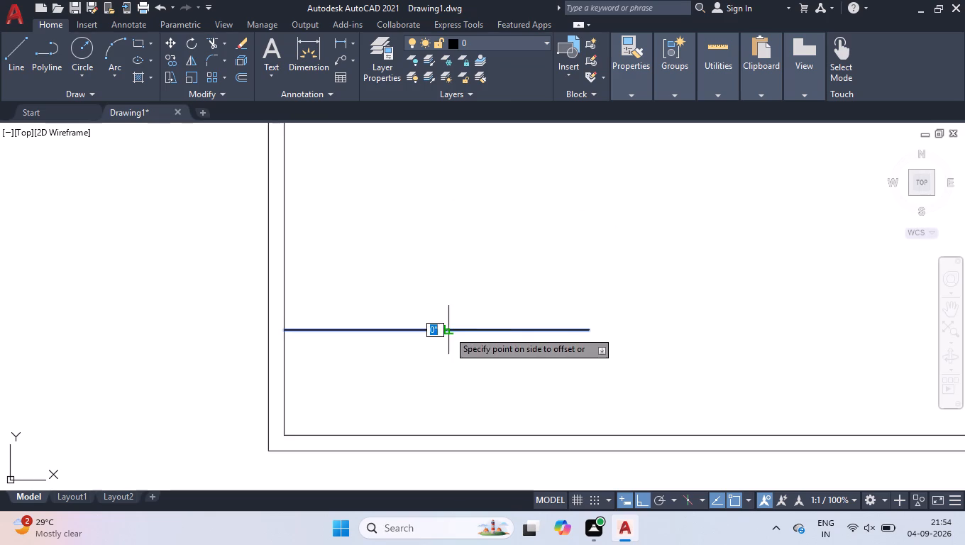
{"action": "key", "text": "9"}
{"action": "key", "text": "Return"}
{"action": "key", "text": "Return"}
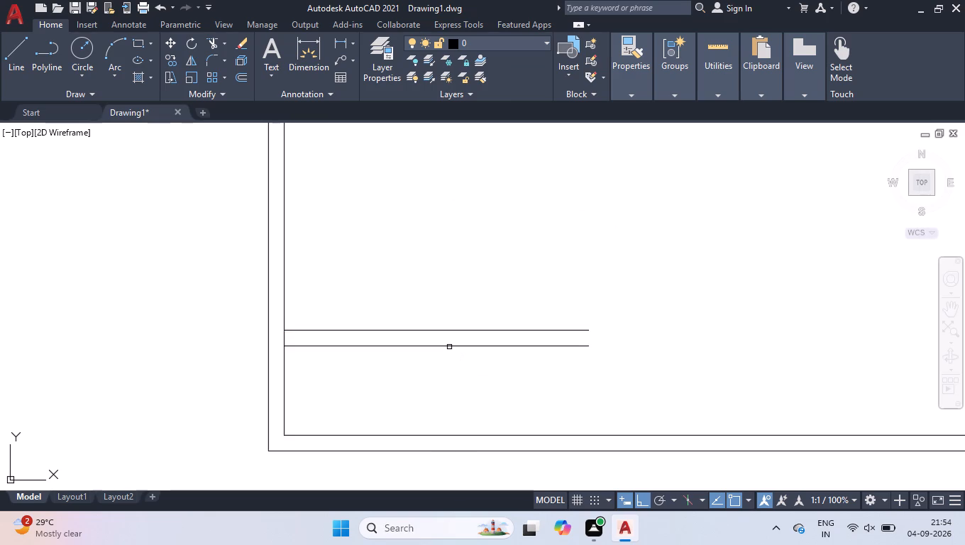
Measure the clear distance between the new 9" partition and the building's bottom wall with the Quick measure option.
{"action": "type", "text": "meas"}
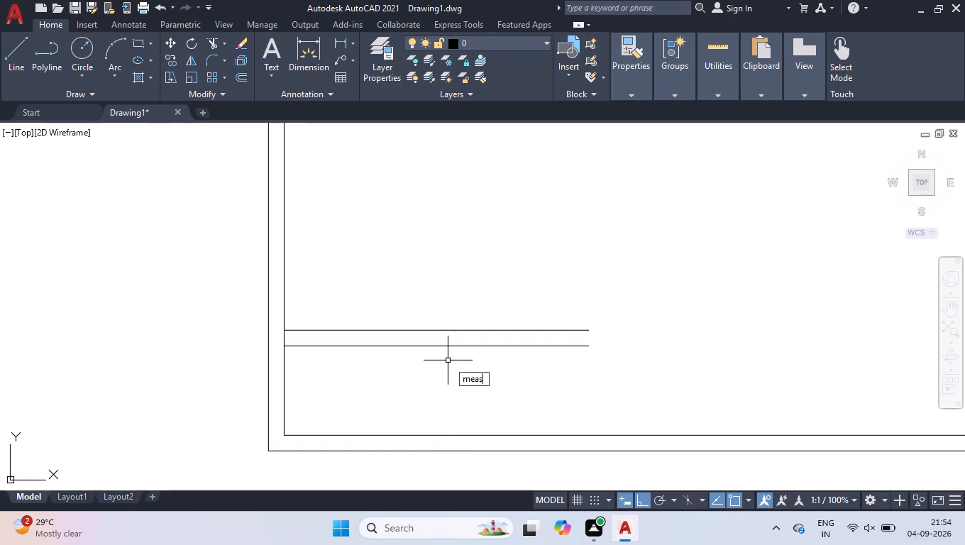
{"action": "key", "text": "Return"}
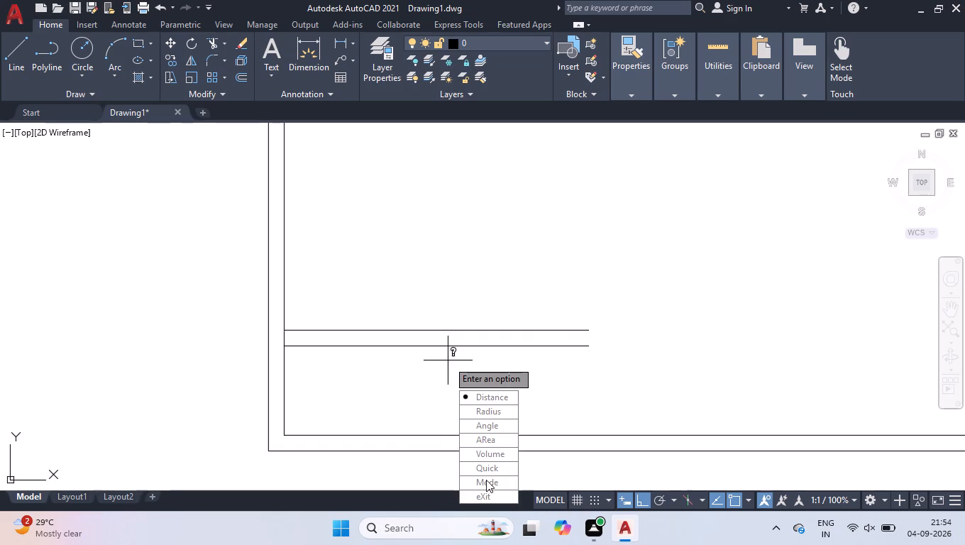
{"action": "left_click_drag", "start_coordinate": [485, 471], "coordinate": [448, 360]}
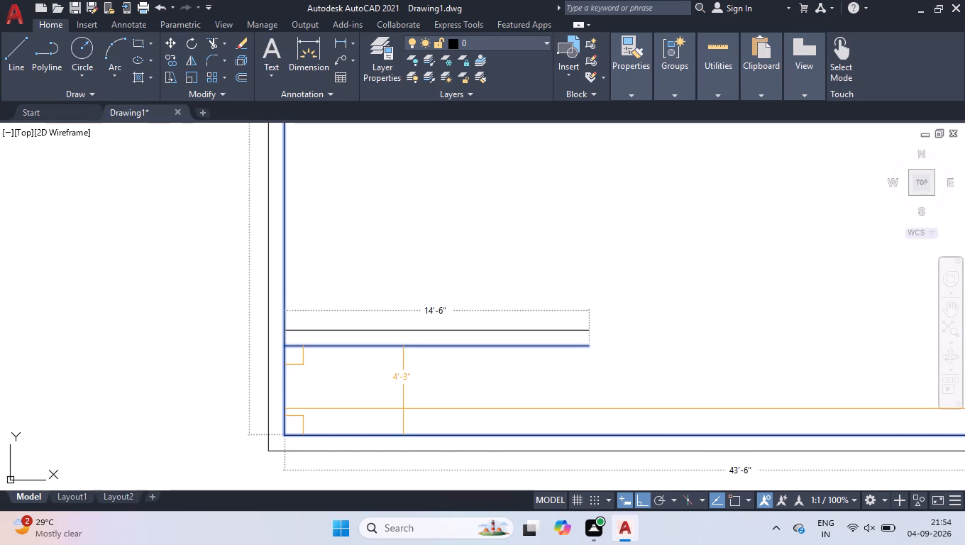
{"action": "key", "text": "Return"}
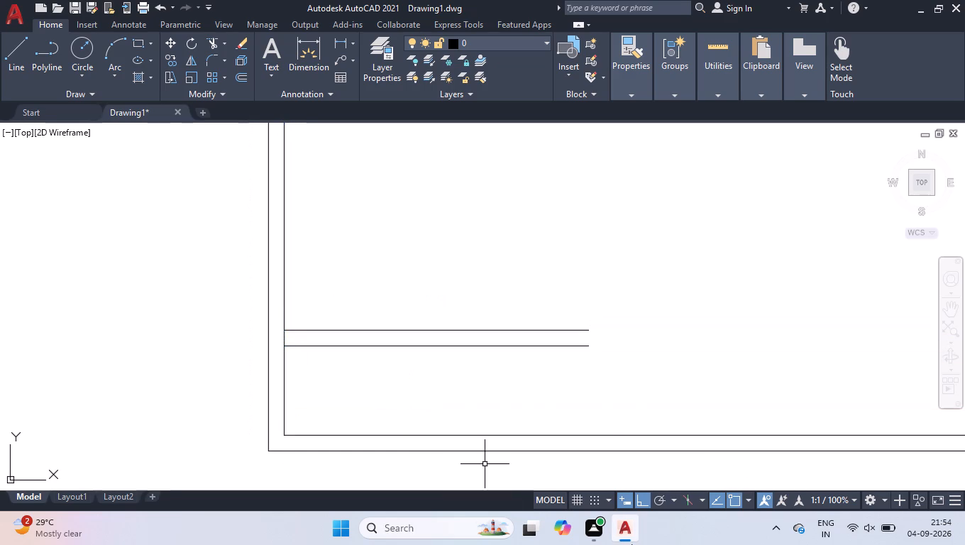
Trim the left outer wall's inner line between the two lines of the new lowest partition.
{"action": "scroll", "coordinate": [460, 395], "scroll_direction": "down", "scroll_amount": 2}
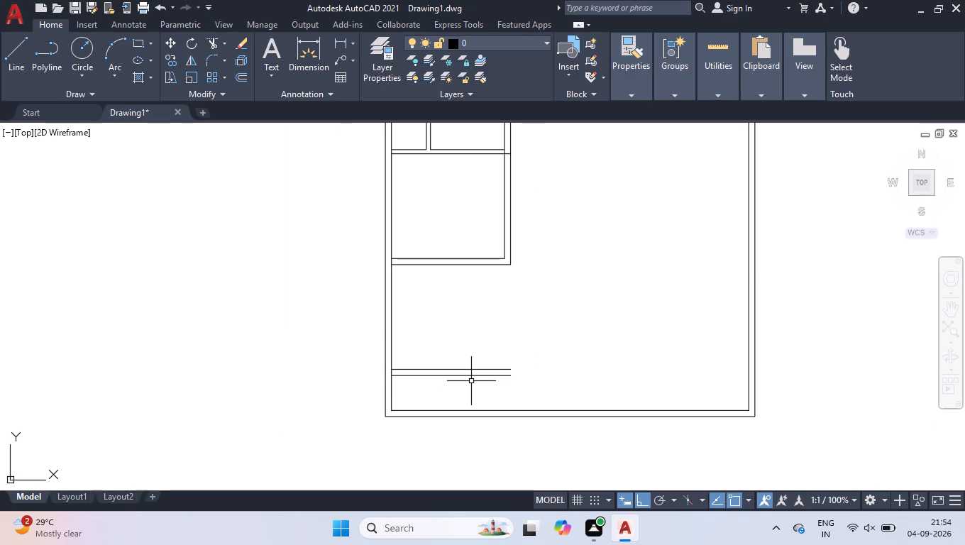
{"action": "scroll", "coordinate": [407, 379], "scroll_direction": "up", "scroll_amount": 4}
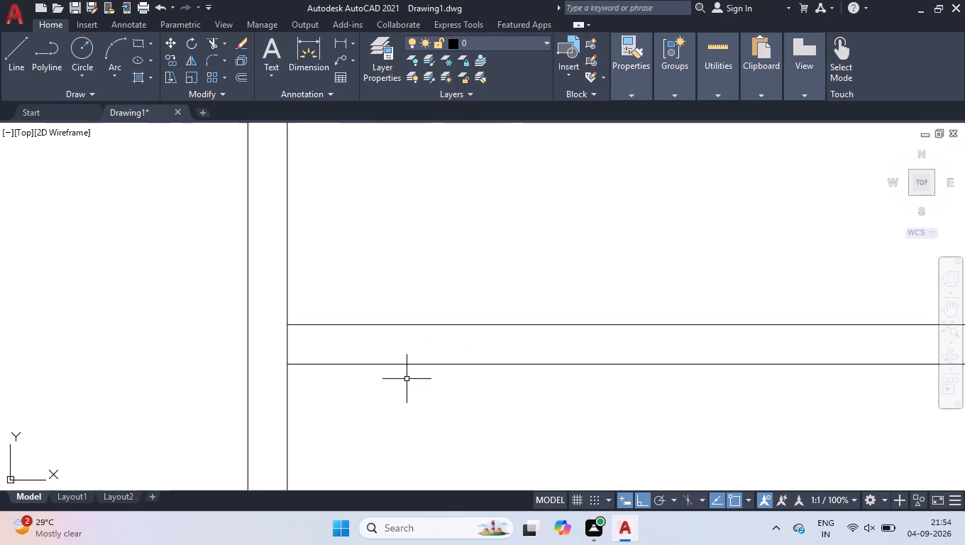
{"action": "type", "text": "tr"}
{"action": "key", "text": "Return"}
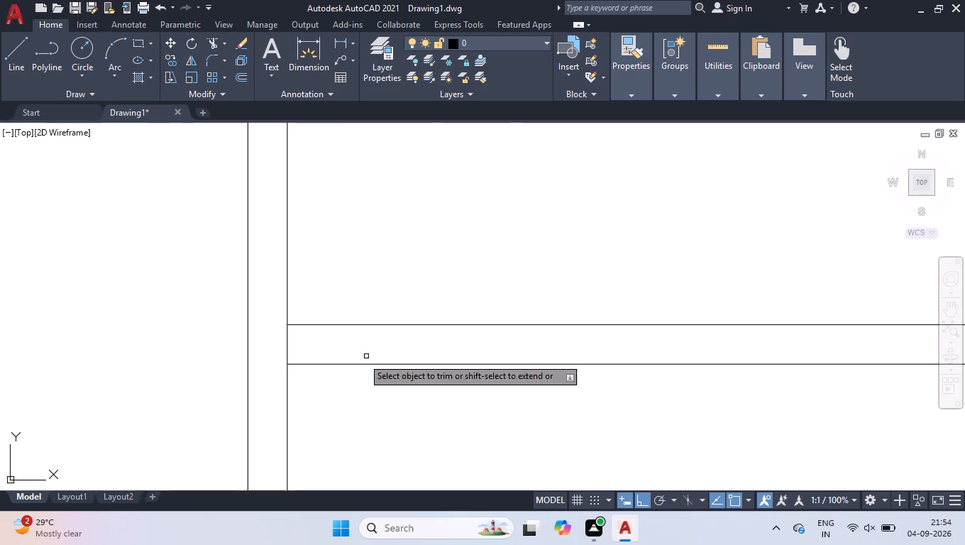
{"action": "left_click", "coordinate": [258, 334]}
{"action": "left_click", "coordinate": [314, 349]}
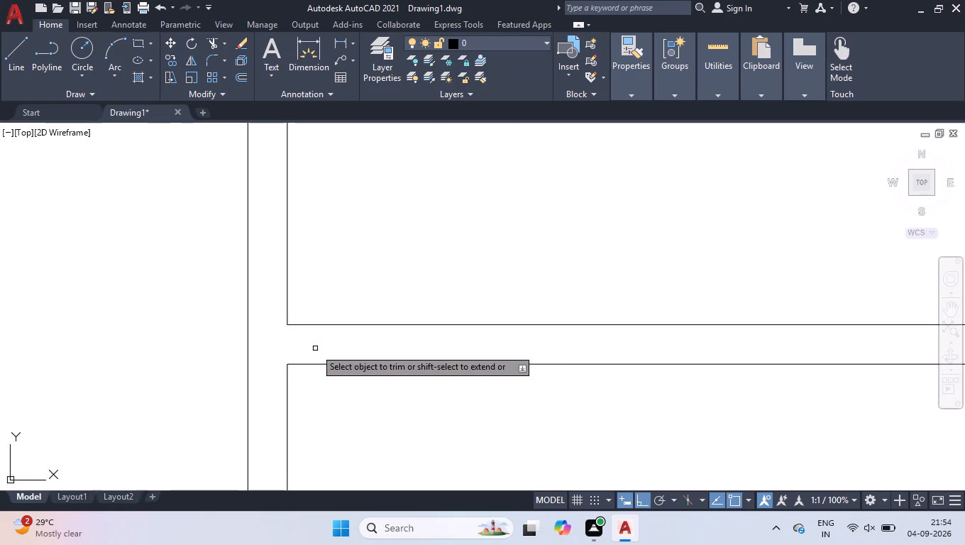
Trim the left outer wall's inner line at the lower room's bottom wall and at the partition below the two small rooms.
{"action": "scroll", "coordinate": [315, 376], "scroll_direction": "down", "scroll_amount": 4}
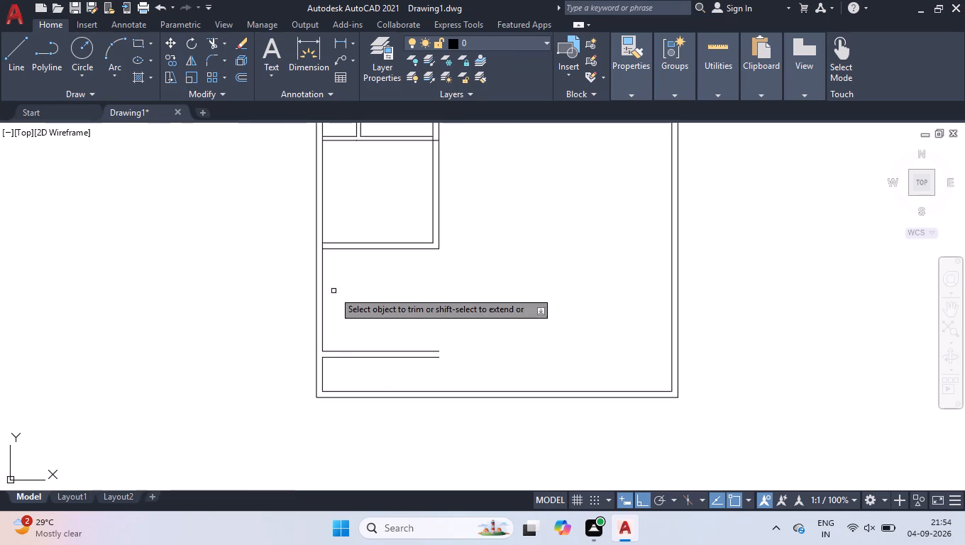
{"action": "scroll", "coordinate": [338, 245], "scroll_direction": "up", "scroll_amount": 4}
{"action": "left_click", "coordinate": [210, 252]}
{"action": "left_click", "coordinate": [243, 246]}
{"action": "scroll", "coordinate": [280, 336], "scroll_direction": "down", "scroll_amount": 4}
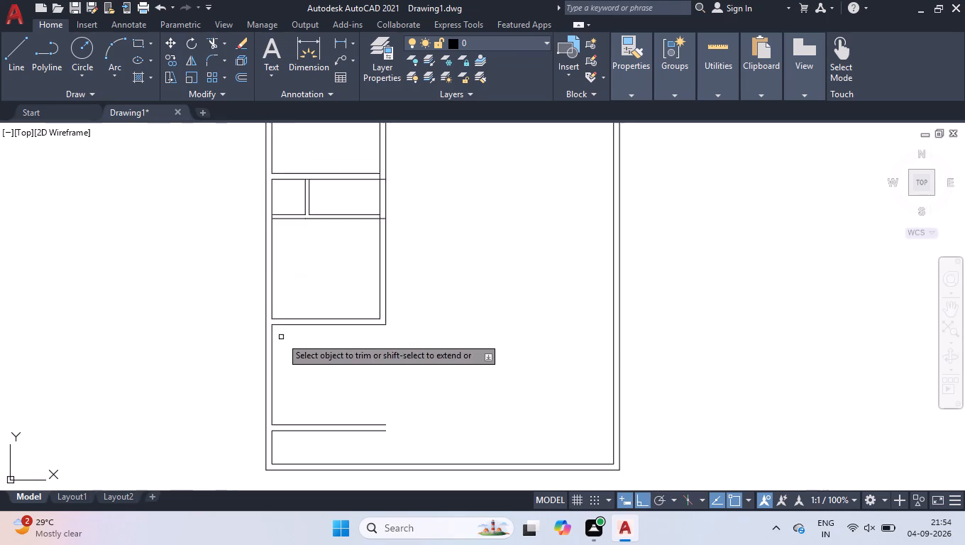
{"action": "scroll", "coordinate": [272, 177], "scroll_direction": "up", "scroll_amount": 3}
{"action": "scroll", "coordinate": [253, 328], "scroll_direction": "up", "scroll_amount": 2}
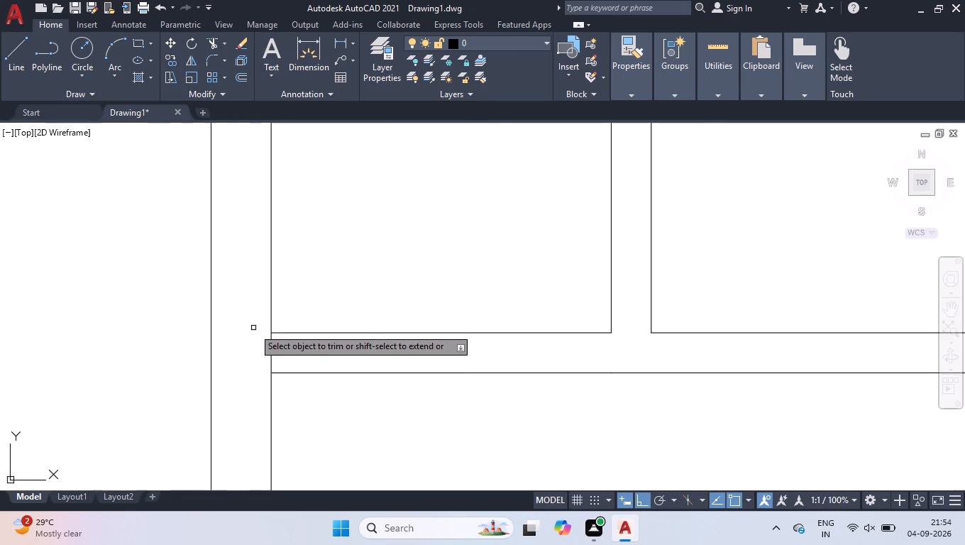
{"action": "left_click", "coordinate": [255, 353]}
{"action": "left_click", "coordinate": [316, 354]}
Trim the upper partition's lower line where it crosses the thin wall between the two small rooms.
{"action": "scroll", "coordinate": [307, 434], "scroll_direction": "down", "scroll_amount": 4}
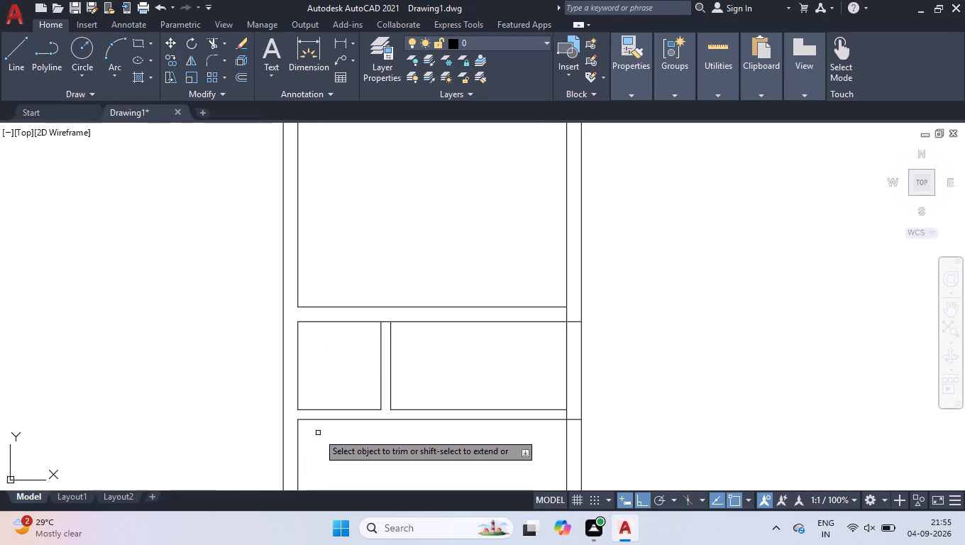
{"action": "scroll", "coordinate": [388, 414], "scroll_direction": "up", "scroll_amount": 2}
{"action": "left_click", "coordinate": [370, 167]}
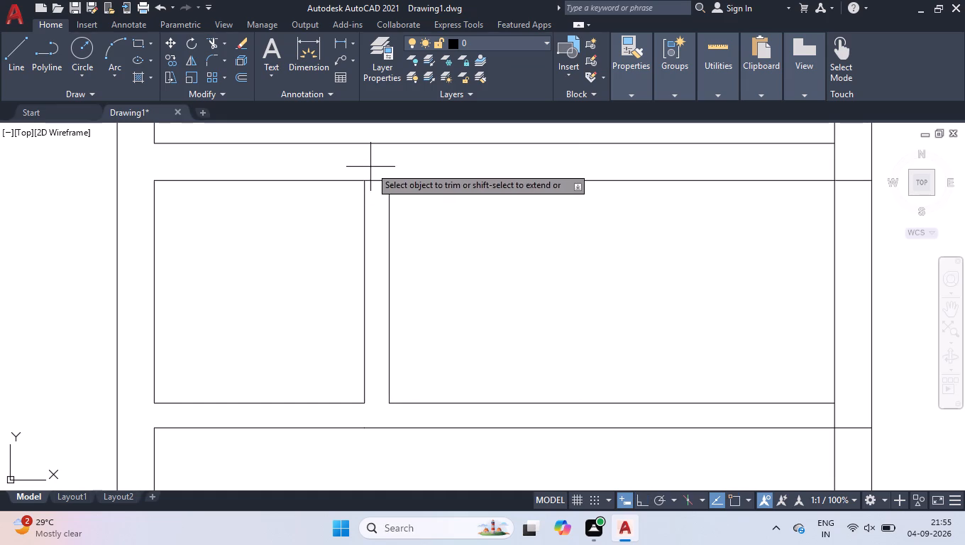
{"action": "left_click", "coordinate": [373, 192]}
Trim the partition lines above and below the small rooms where they cross the rooms' right wall thickness.
{"action": "scroll", "coordinate": [493, 280], "scroll_direction": "down", "scroll_amount": 3}
{"action": "scroll", "coordinate": [585, 307], "scroll_direction": "up", "scroll_amount": 3}
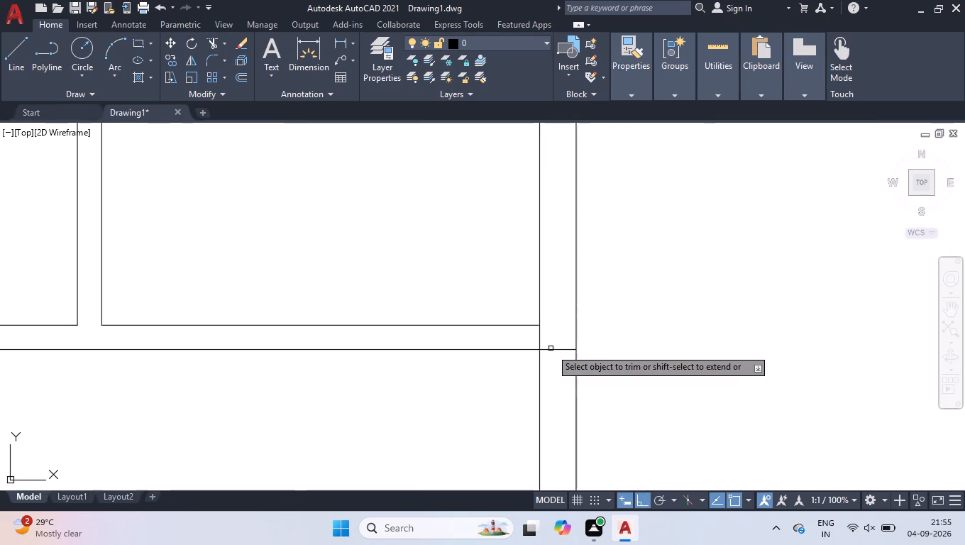
{"action": "left_click", "coordinate": [556, 332]}
{"action": "left_click", "coordinate": [549, 358]}
{"action": "scroll", "coordinate": [619, 306], "scroll_direction": "down", "scroll_amount": 3}
{"action": "scroll", "coordinate": [609, 238], "scroll_direction": "up", "scroll_amount": 2}
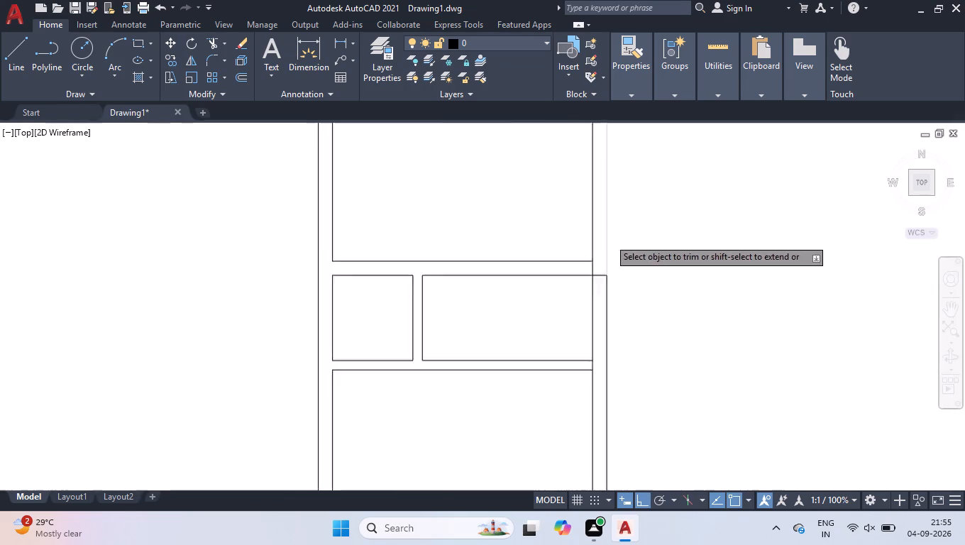
{"action": "scroll", "coordinate": [609, 238], "scroll_direction": "up", "scroll_amount": 1}
{"action": "scroll", "coordinate": [570, 346], "scroll_direction": "up", "scroll_amount": 2}
{"action": "left_click", "coordinate": [583, 294]}
{"action": "left_click", "coordinate": [575, 333]}
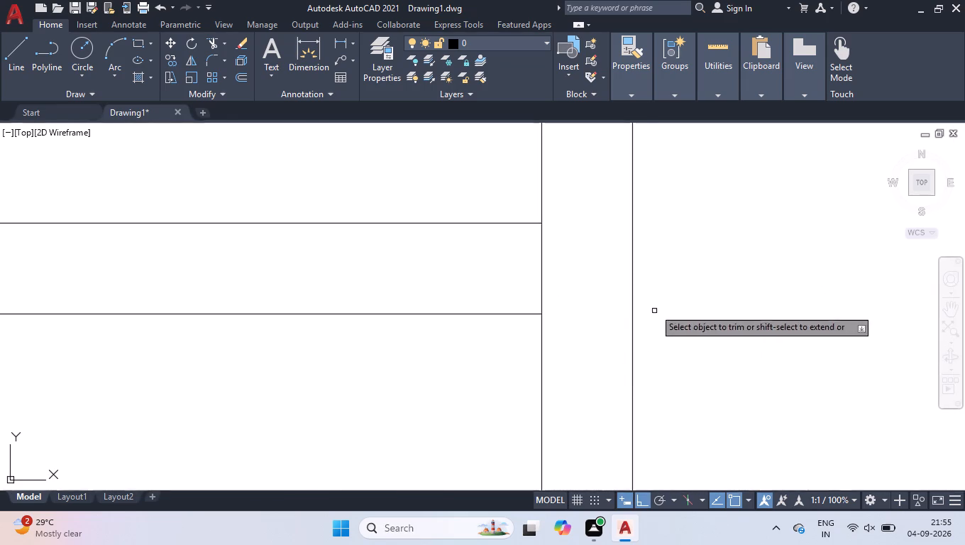
Trim the right wall's inner line between the lines of the partitions above and below the small rooms.
{"action": "scroll", "coordinate": [655, 310], "scroll_direction": "down", "scroll_amount": 4}
{"action": "scroll", "coordinate": [639, 309], "scroll_direction": "up", "scroll_amount": 3}
{"action": "left_click", "coordinate": [639, 308]}
{"action": "left_click", "coordinate": [597, 309]}
{"action": "scroll", "coordinate": [660, 329], "scroll_direction": "down", "scroll_amount": 2}
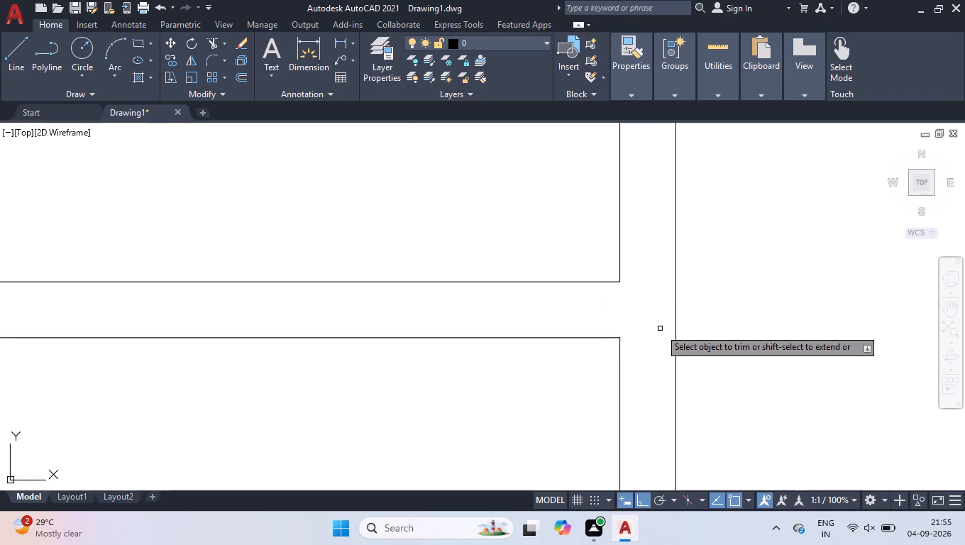
{"action": "scroll", "coordinate": [660, 329], "scroll_direction": "down", "scroll_amount": 2}
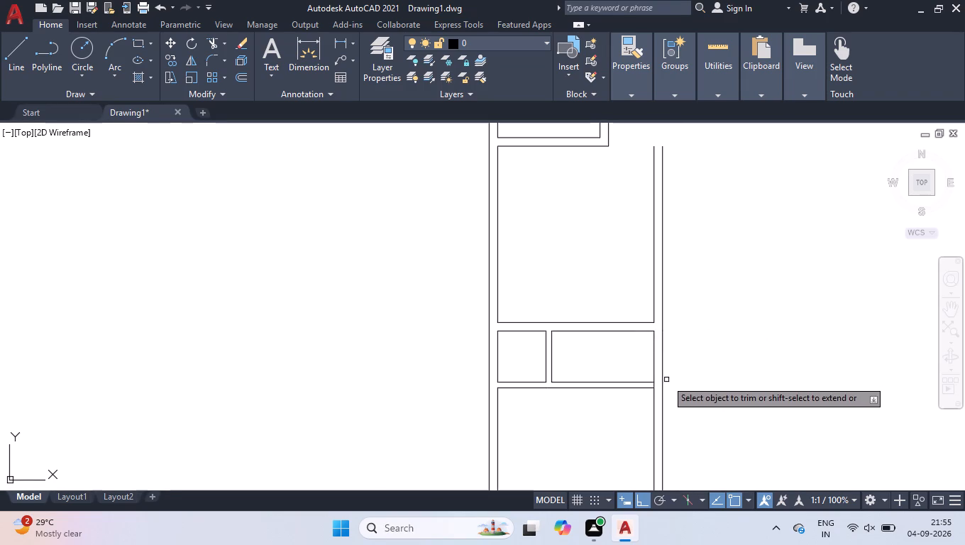
{"action": "scroll", "coordinate": [660, 384], "scroll_direction": "up", "scroll_amount": 4}
{"action": "left_click", "coordinate": [614, 393]}
{"action": "left_click", "coordinate": [546, 394]}
{"action": "key", "text": "space"}
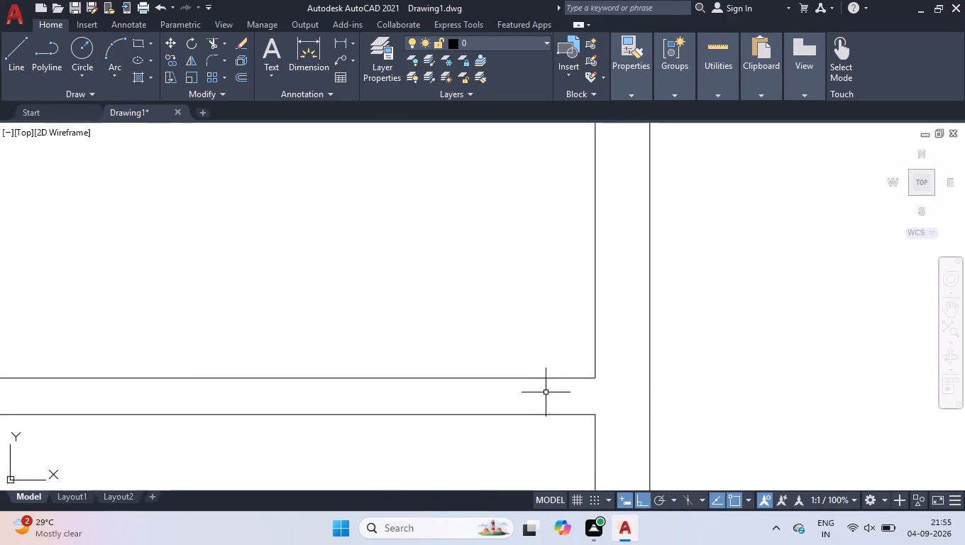
Join the split segments of the outer line of the left-side rooms' right wall beside the small rooms.
{"action": "scroll", "coordinate": [556, 382], "scroll_direction": "down", "scroll_amount": 3}
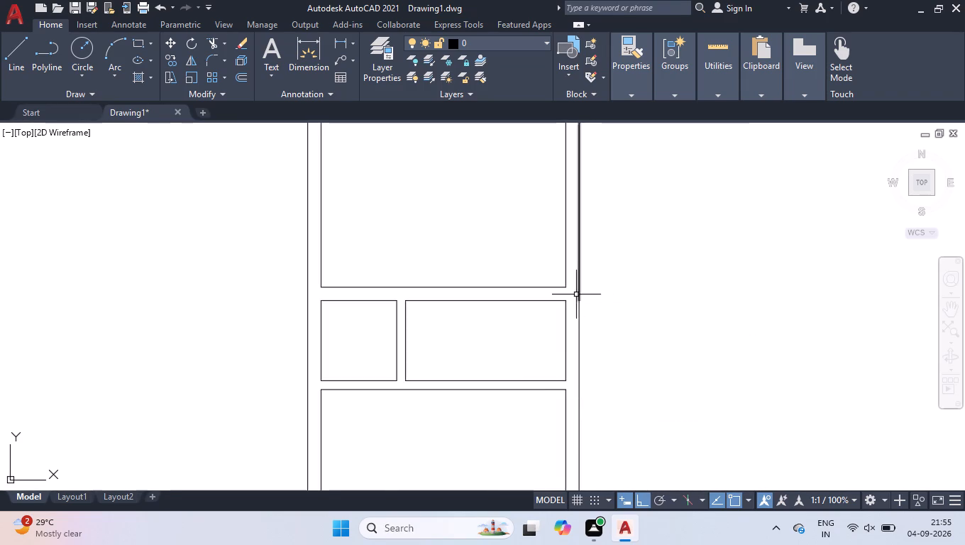
{"action": "left_click", "coordinate": [591, 287]}
{"action": "left_click", "coordinate": [573, 315]}
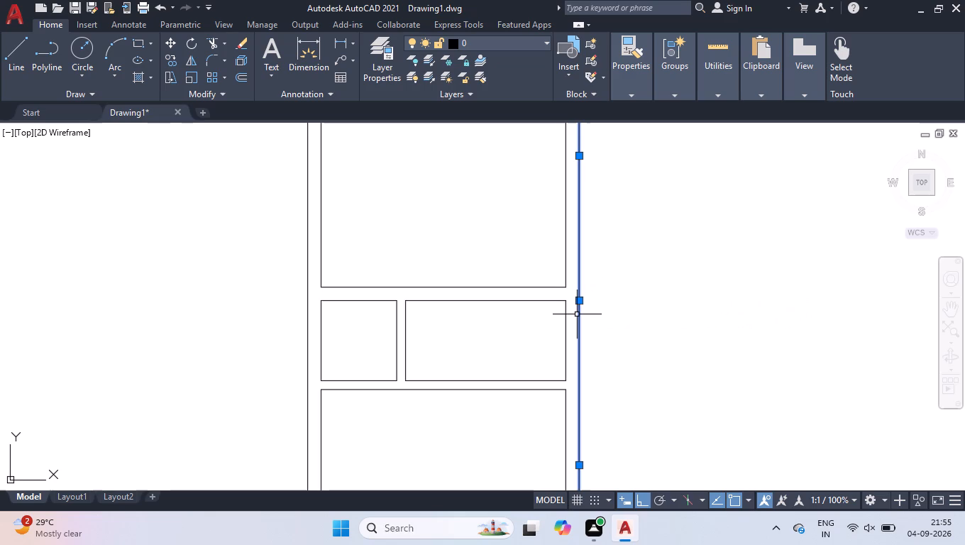
{"action": "key", "text": "j"}
{"action": "key", "text": "Return"}
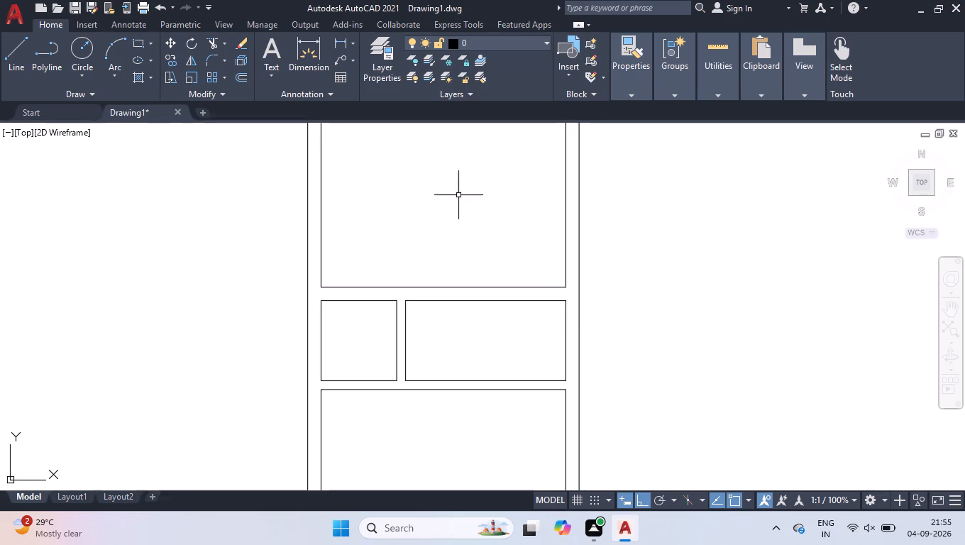
Offset the left wall's inner line in the bottom strip 6'9" to the right.
{"action": "scroll", "coordinate": [473, 262], "scroll_direction": "down", "scroll_amount": 2}
{"action": "scroll", "coordinate": [470, 325], "scroll_direction": "down", "scroll_amount": 1}
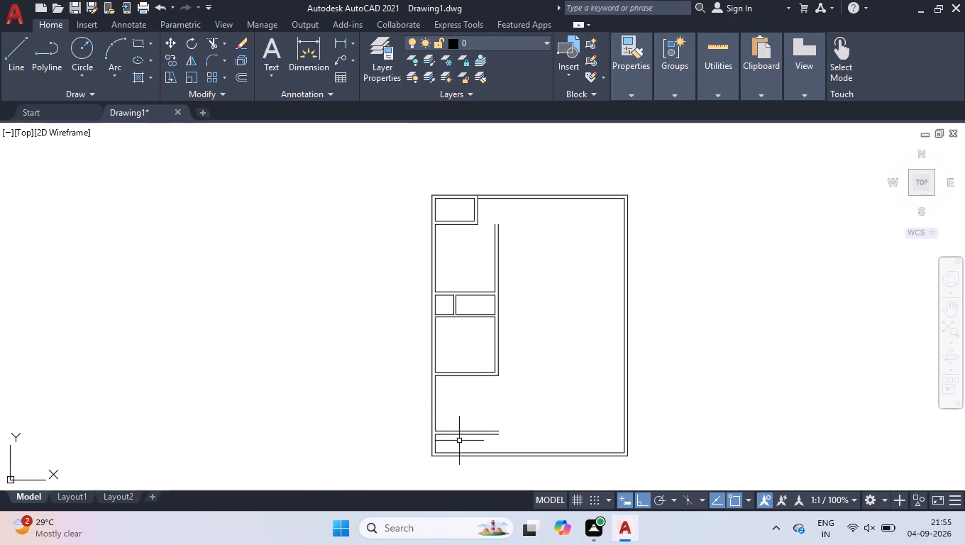
{"action": "scroll", "coordinate": [465, 447], "scroll_direction": "up", "scroll_amount": 2}
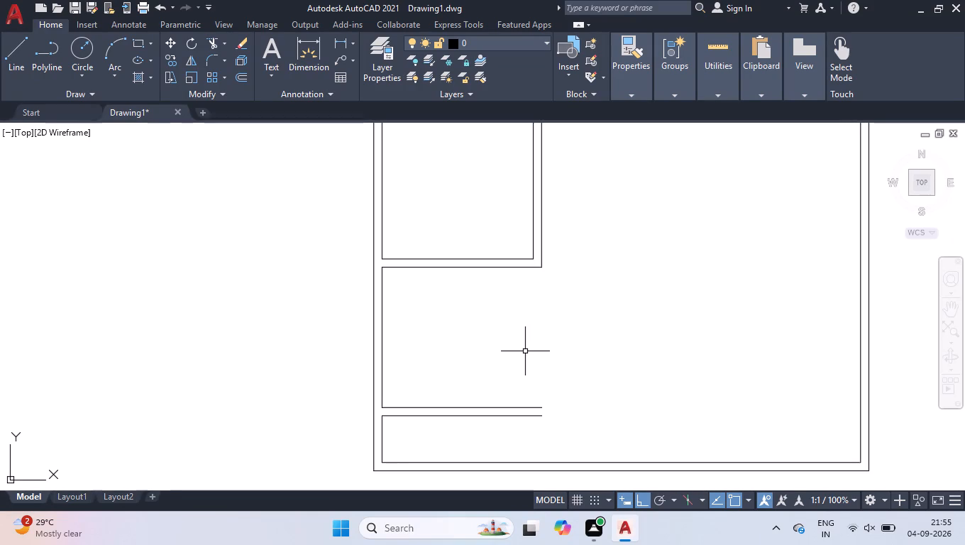
{"action": "scroll", "coordinate": [490, 453], "scroll_direction": "up", "scroll_amount": 1}
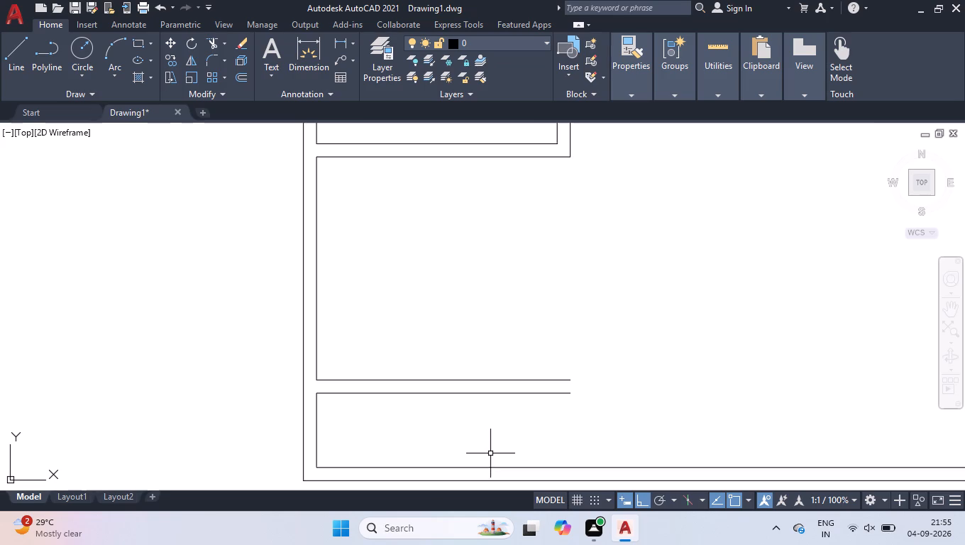
{"action": "type", "text": "off"}
{"action": "key", "text": "Return"}
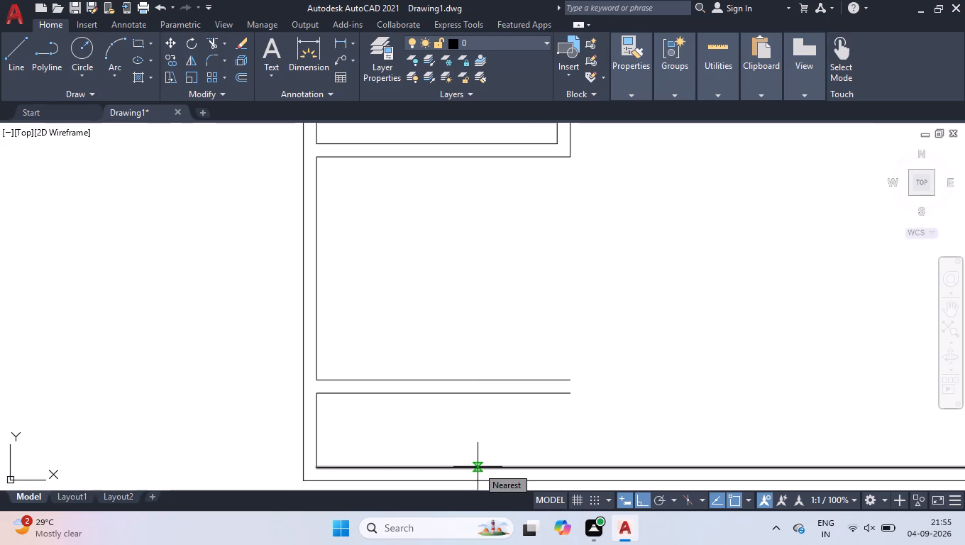
{"action": "key", "text": "6"}
{"action": "type", "text": "'9"}
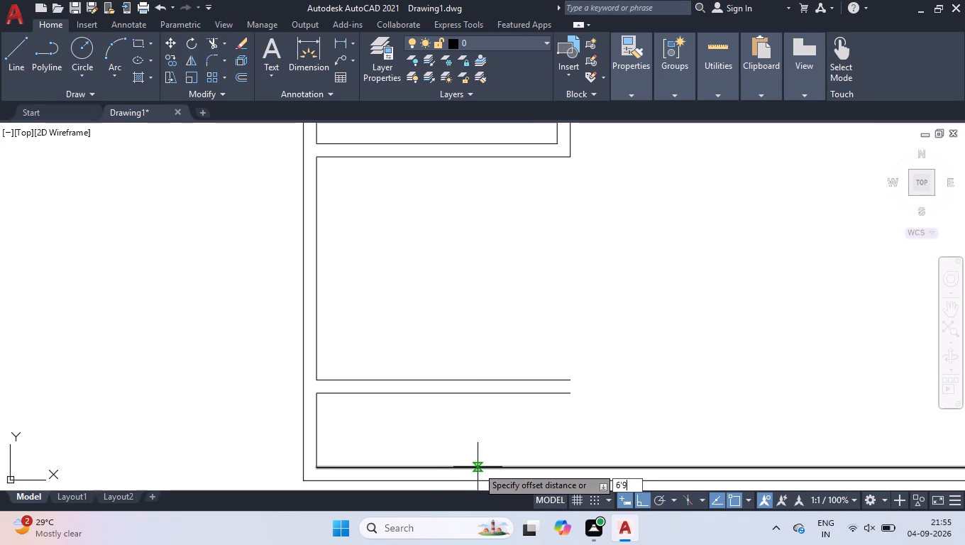
{"action": "key", "text": "Return"}
{"action": "left_click", "coordinate": [315, 427]}
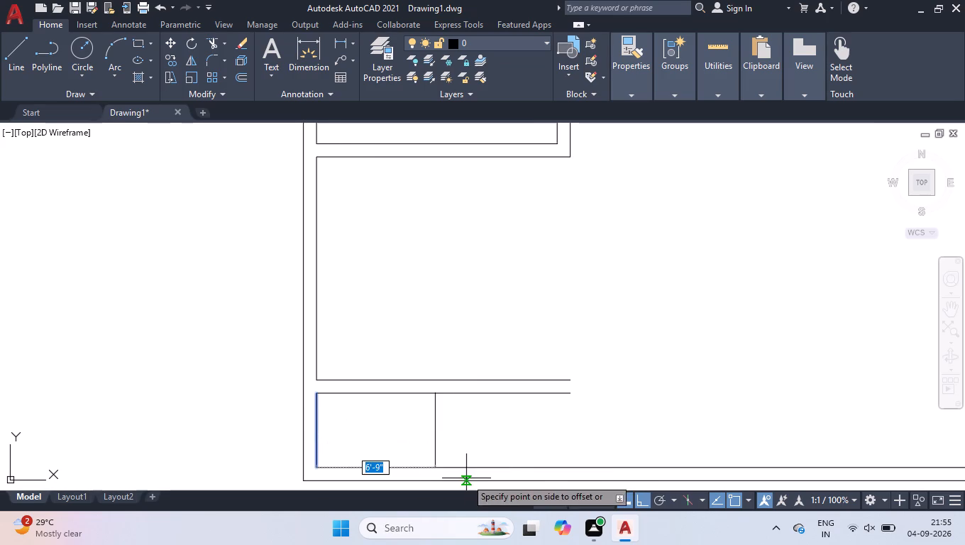
{"action": "left_click", "coordinate": [479, 445]}
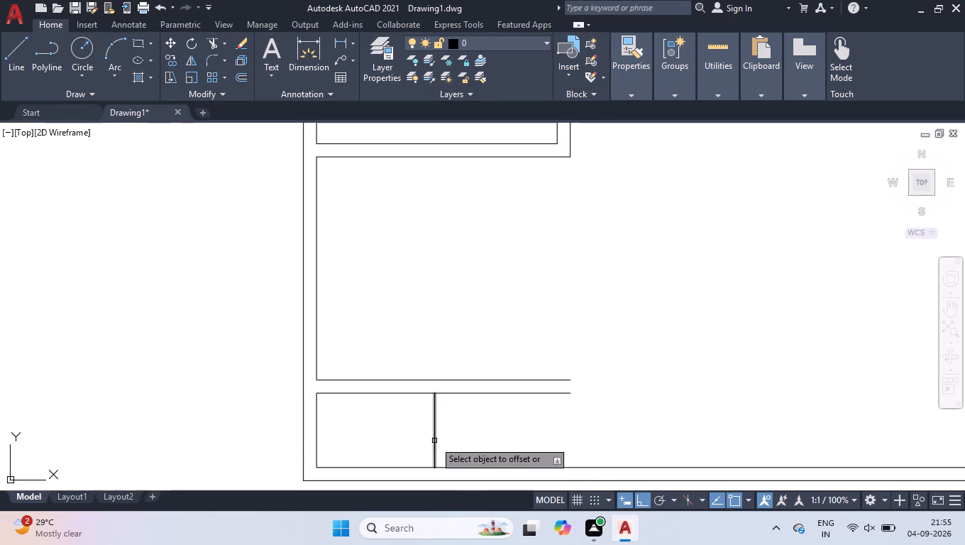
Offset the new vertical line in the bottom strip 9" to the right to form a partition wall.
{"action": "left_click", "coordinate": [434, 441]}
{"action": "key", "text": "9"}
{"action": "key", "text": "Return"}
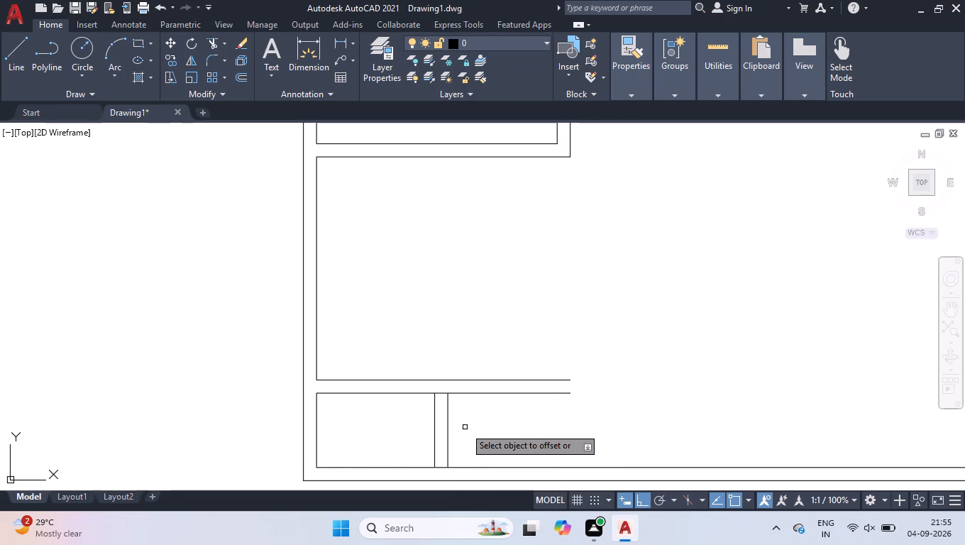
{"action": "key", "text": "Return"}
Extend the left line of the new vertical partition up to the upper line of the horizontal wall above it.
{"action": "type", "text": "ex"}
{"action": "key", "text": "Return"}
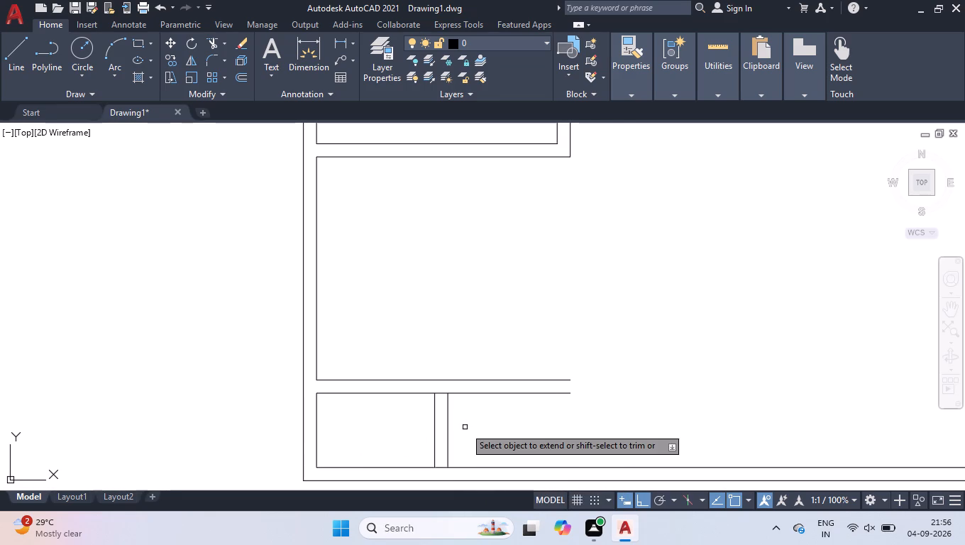
{"action": "left_click", "coordinate": [433, 408]}
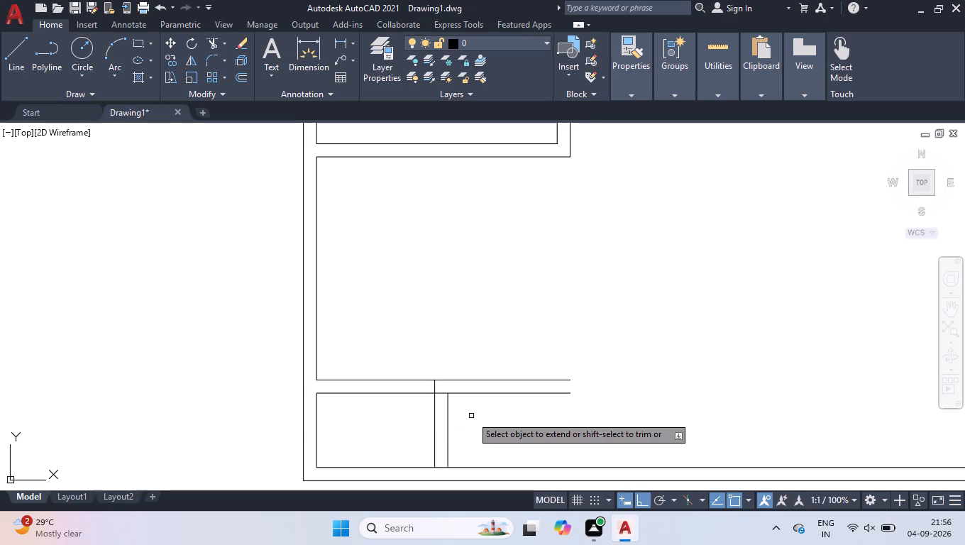
{"action": "key", "text": "Return"}
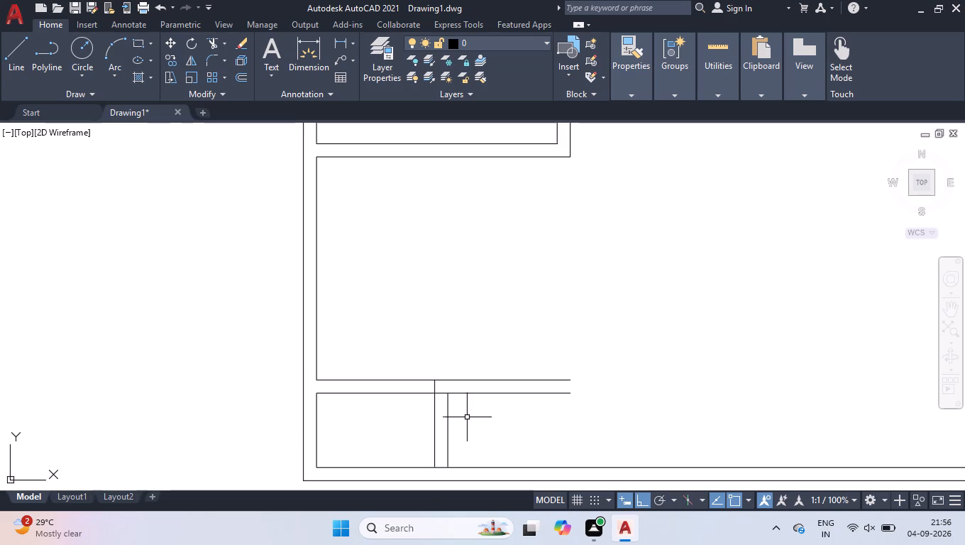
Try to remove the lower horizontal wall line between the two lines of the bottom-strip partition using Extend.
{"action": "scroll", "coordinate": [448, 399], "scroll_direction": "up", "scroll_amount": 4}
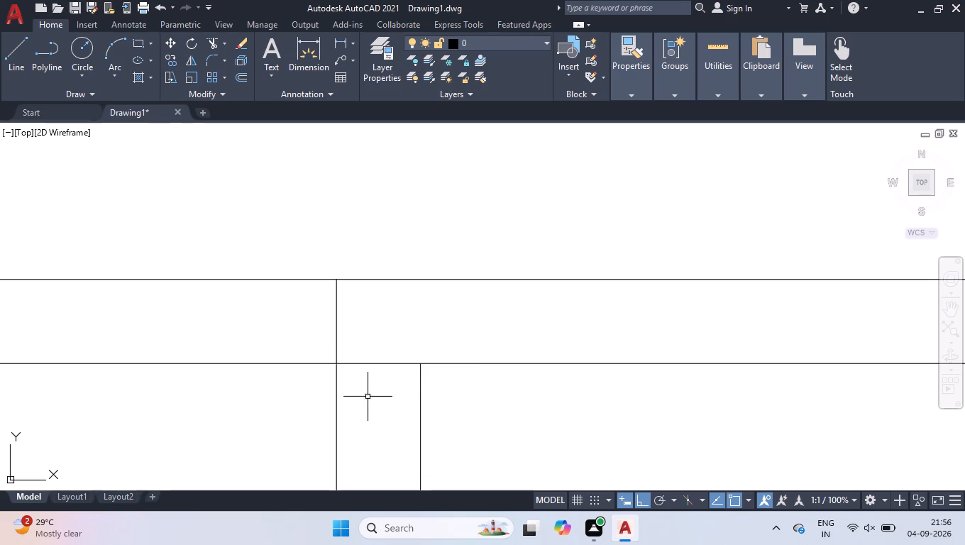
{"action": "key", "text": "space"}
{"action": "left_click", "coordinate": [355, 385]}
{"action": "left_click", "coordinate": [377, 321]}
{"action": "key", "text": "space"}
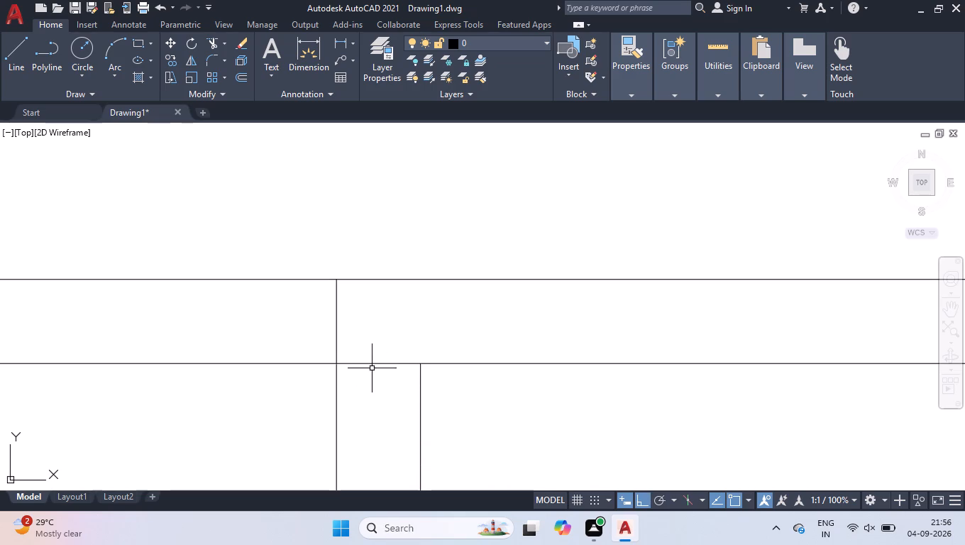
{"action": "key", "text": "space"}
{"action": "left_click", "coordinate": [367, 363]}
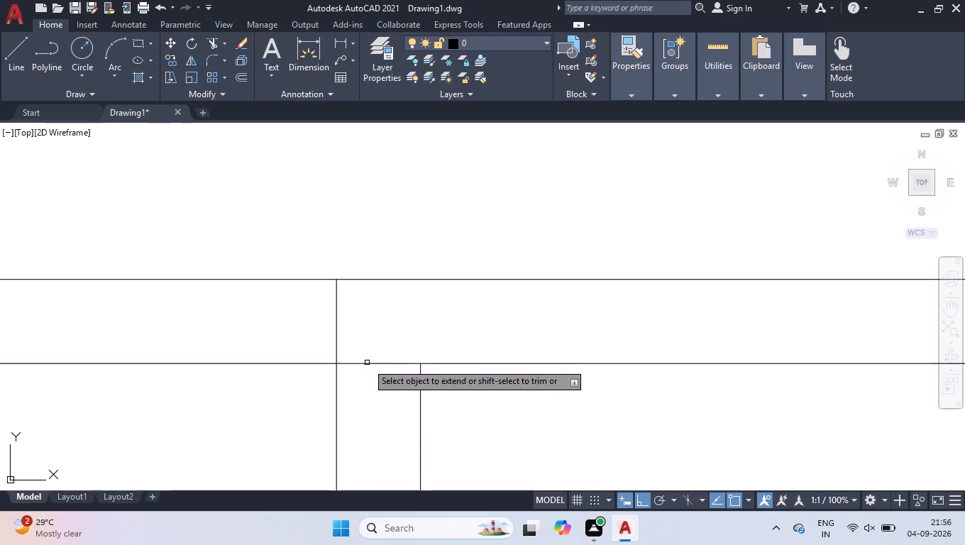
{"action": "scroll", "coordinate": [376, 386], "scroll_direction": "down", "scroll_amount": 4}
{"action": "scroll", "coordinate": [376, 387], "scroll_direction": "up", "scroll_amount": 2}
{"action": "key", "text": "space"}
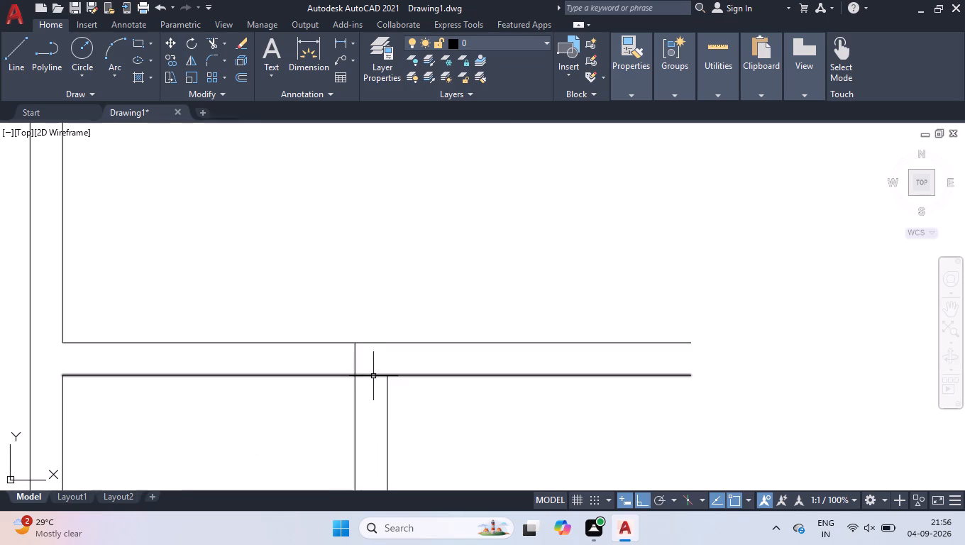
Delete the lower line of the horizontal wall above the bottom strip.
{"action": "left_click", "coordinate": [373, 376]}
{"action": "key", "text": "Delete"}
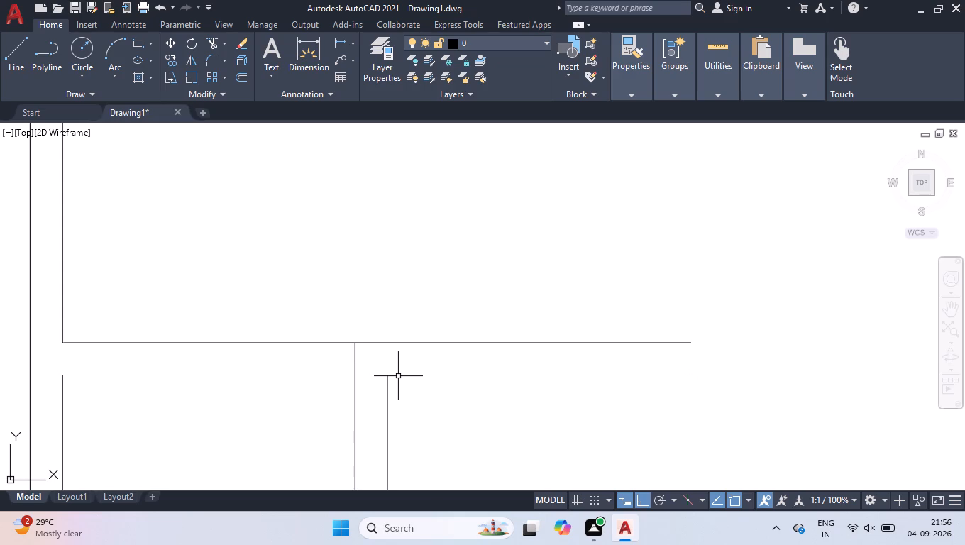
Redraw the horizontal wall's lower line as two segments on either side of the partition, leaving the junction between its two lines open.
{"action": "key", "text": "l"}
{"action": "key", "text": "Return"}
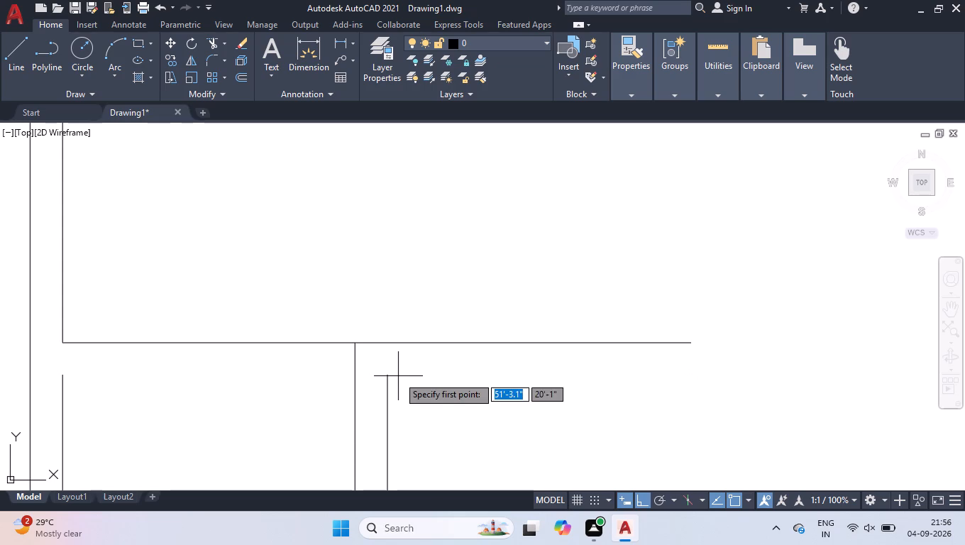
{"action": "left_click", "coordinate": [65, 375]}
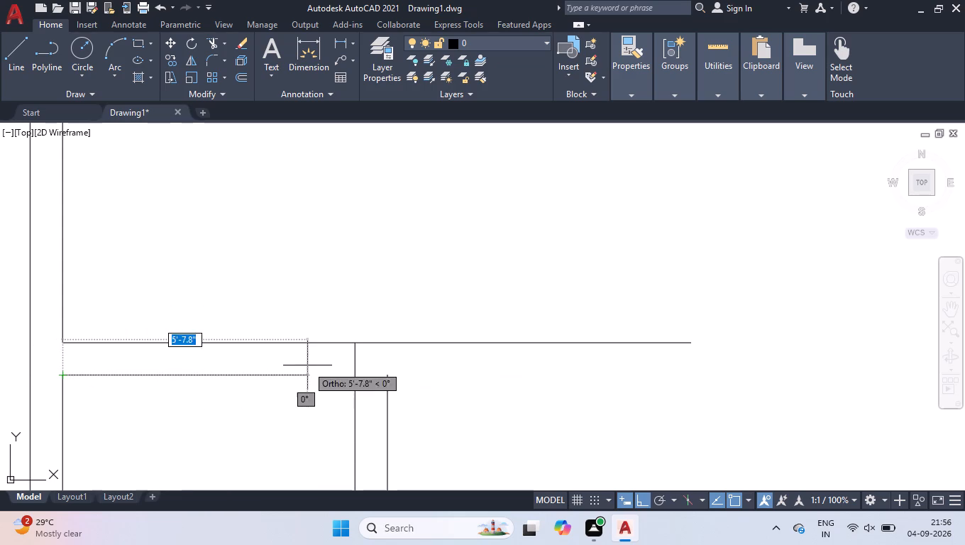
{"action": "left_click", "coordinate": [352, 378]}
{"action": "key", "text": "space"}
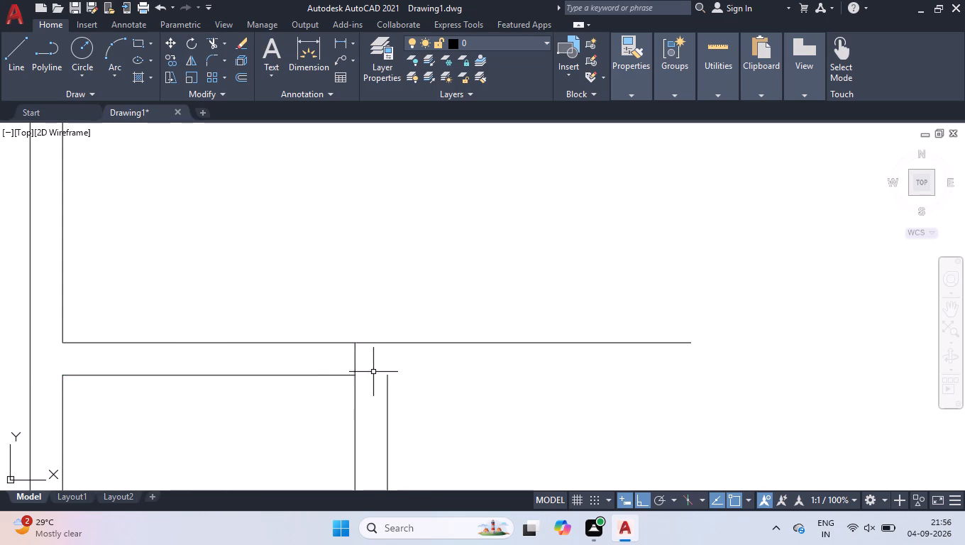
{"action": "key", "text": "space"}
{"action": "left_click", "coordinate": [383, 375]}
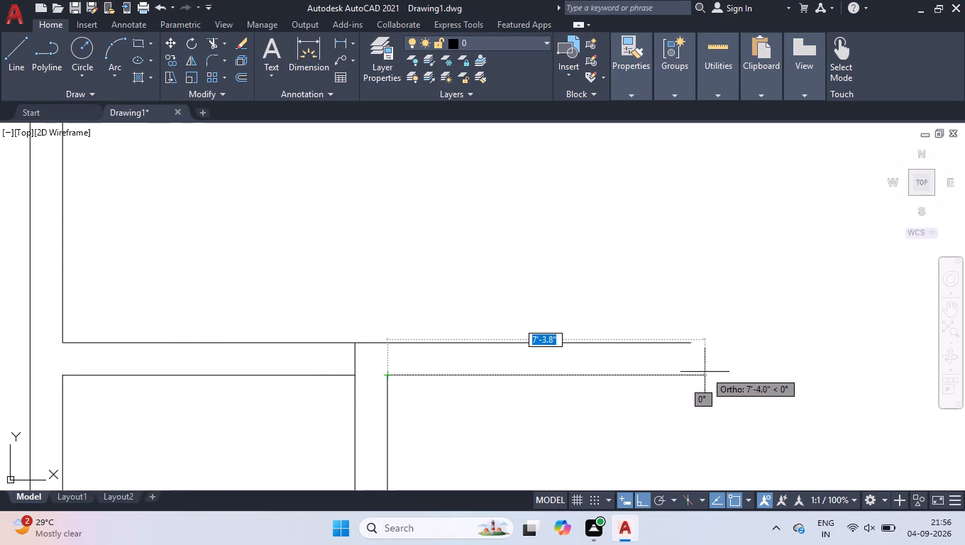
{"action": "left_click", "coordinate": [697, 375]}
{"action": "key", "text": "space"}
Draw a line from the top-left room's outer lower-right corner 4' right to the long vertical wall's left line, continuing 9" up.
{"action": "scroll", "coordinate": [591, 360], "scroll_direction": "down", "scroll_amount": 2}
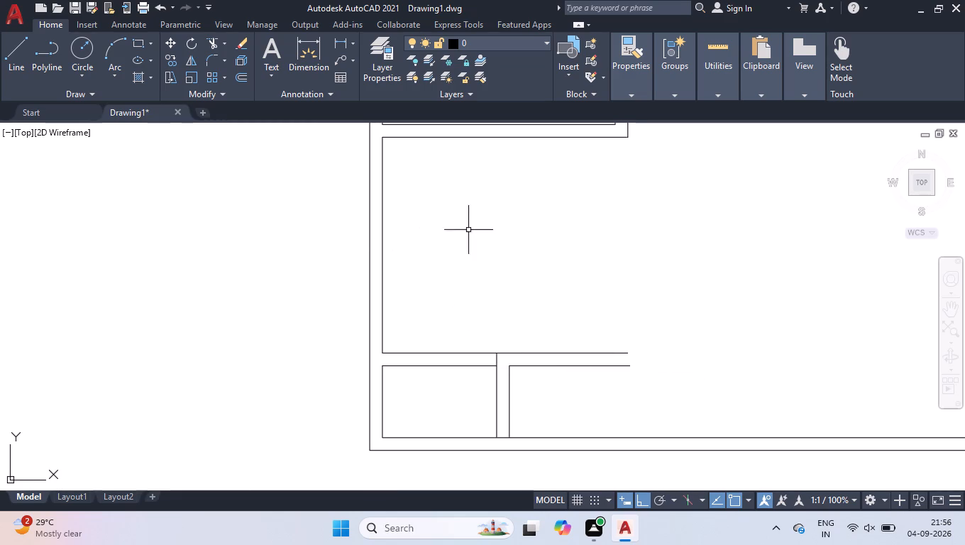
{"action": "scroll", "coordinate": [488, 304], "scroll_direction": "down", "scroll_amount": 1}
{"action": "scroll", "coordinate": [477, 379], "scroll_direction": "down", "scroll_amount": 1}
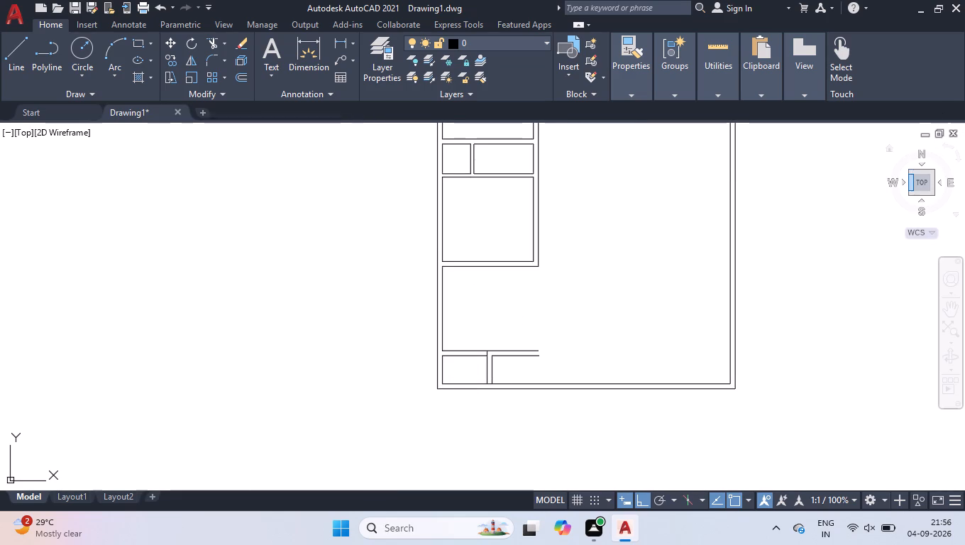
{"action": "left_click", "coordinate": [924, 181]}
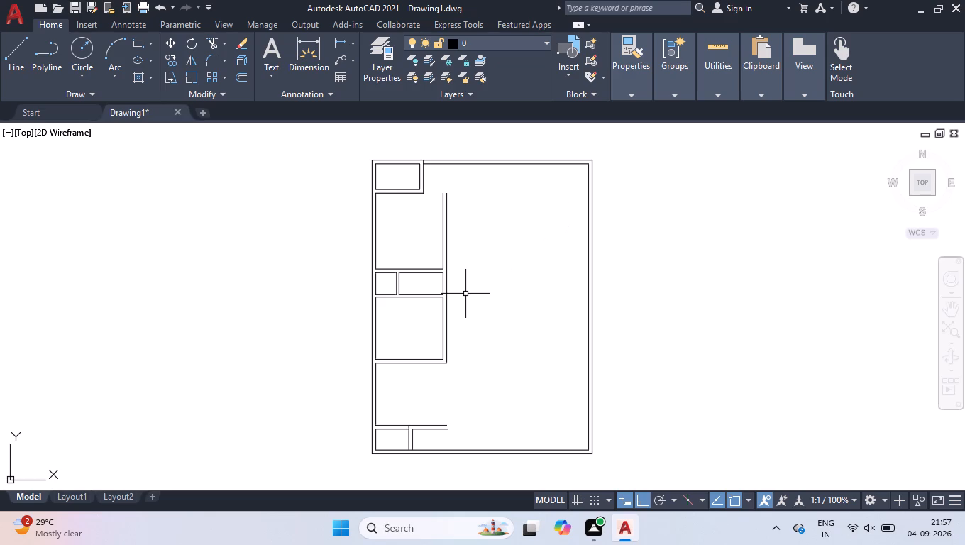
{"action": "scroll", "coordinate": [451, 186], "scroll_direction": "up", "scroll_amount": 4}
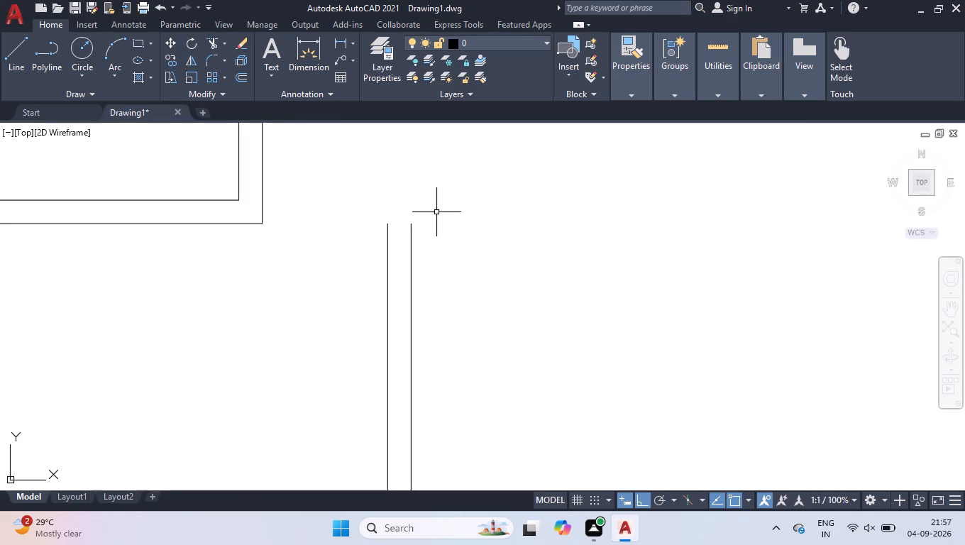
{"action": "key", "text": "l"}
{"action": "key", "text": "Return"}
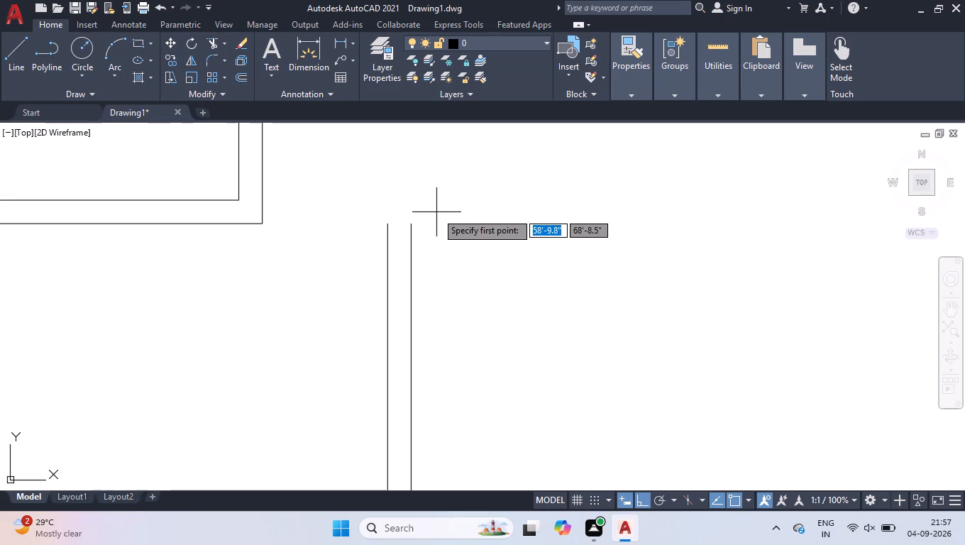
{"action": "left_click_drag", "start_coordinate": [261, 225], "coordinate": [270, 230]}
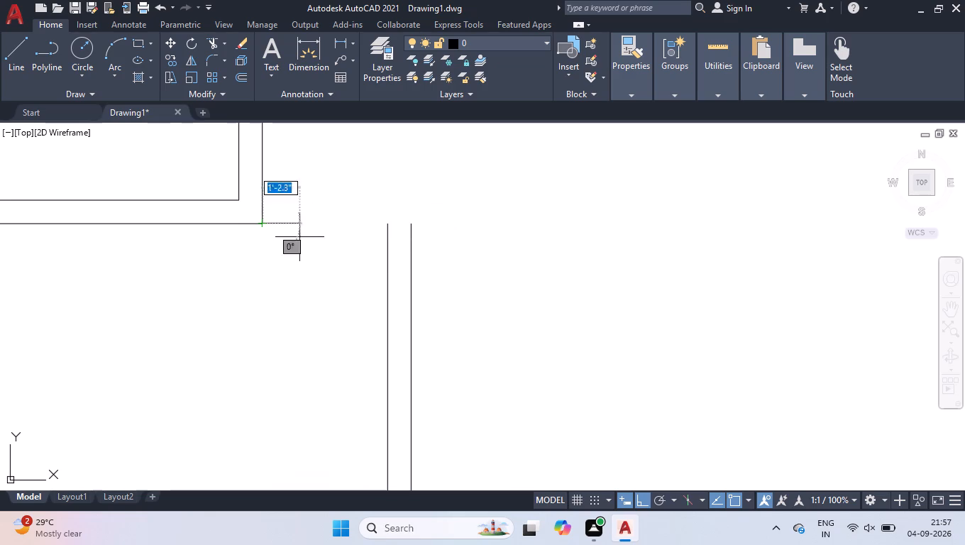
{"action": "left_click", "coordinate": [387, 219]}
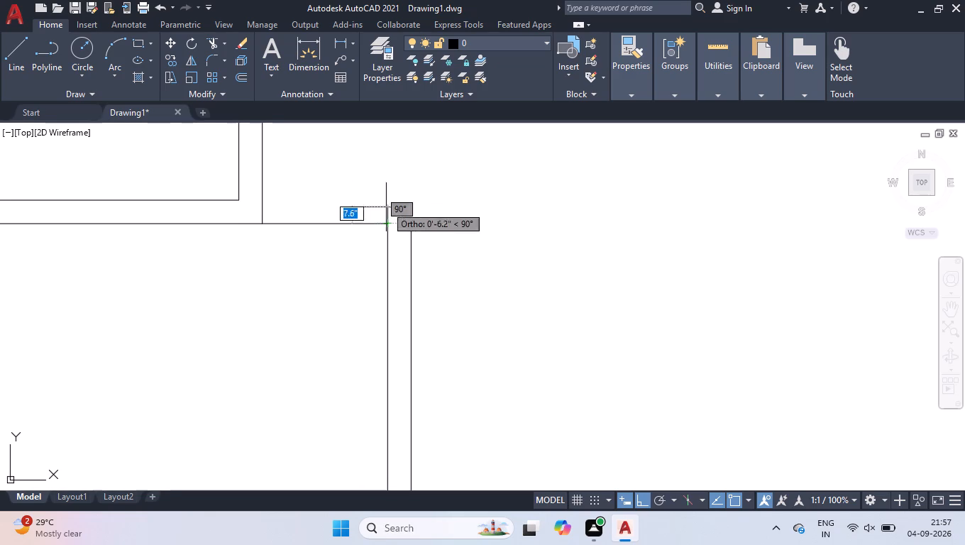
{"action": "key", "text": "9"}
{"action": "key", "text": "Return"}
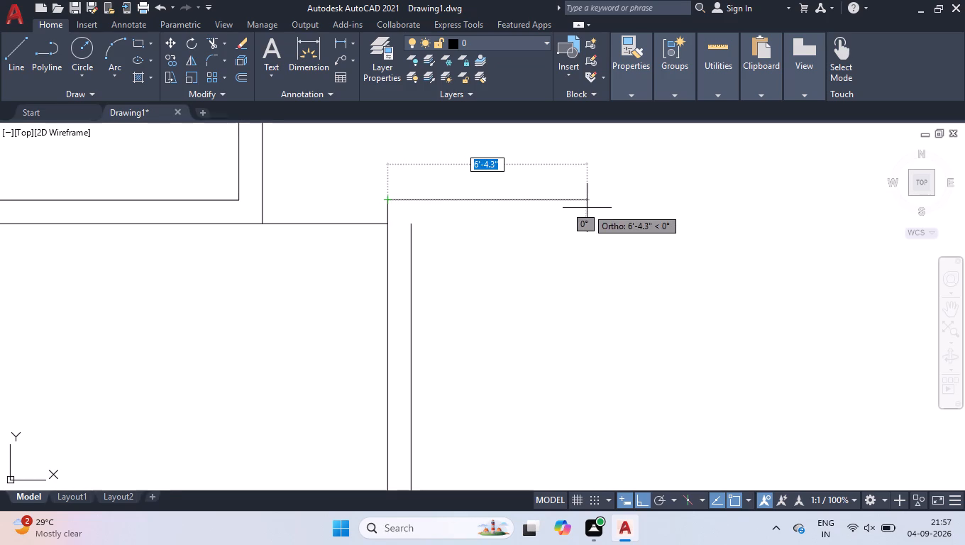
{"action": "key", "text": "space"}
Draw a room outline from the top of the vertical wall's right line: 9'9" right, 10'9" down, and back left to the wall.
{"action": "key", "text": "space"}
{"action": "left_click", "coordinate": [411, 226]}
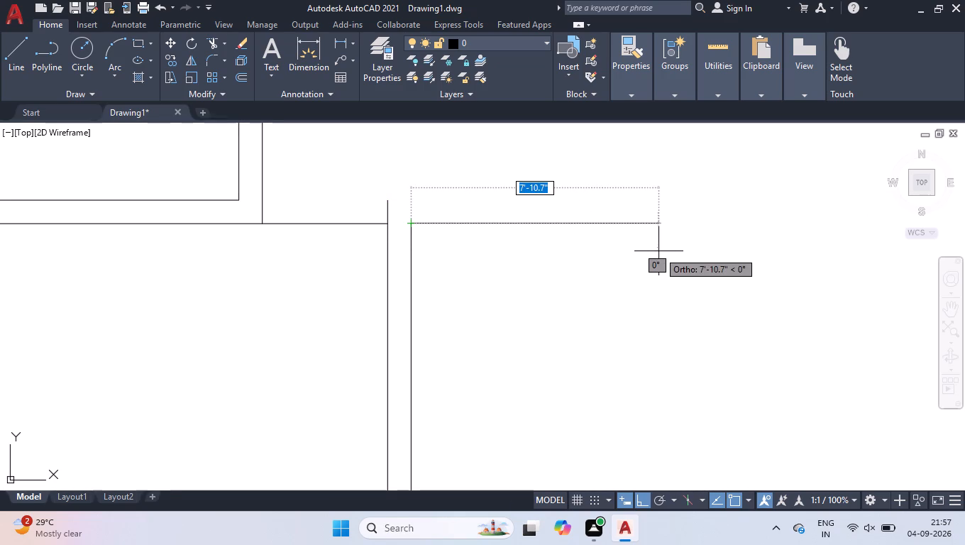
{"action": "type", "text": "9'9"}
{"action": "key", "text": "Return"}
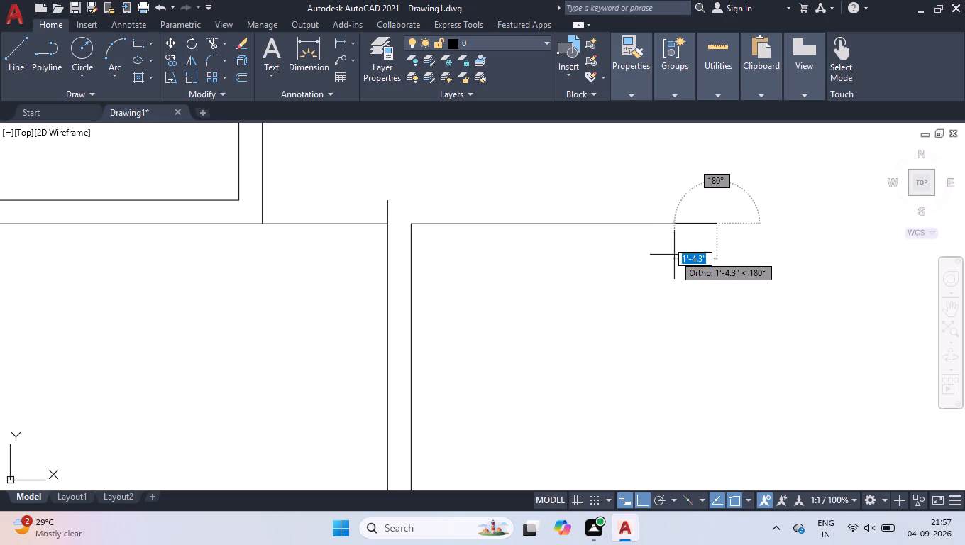
{"action": "scroll", "coordinate": [672, 304], "scroll_direction": "down", "scroll_amount": 2}
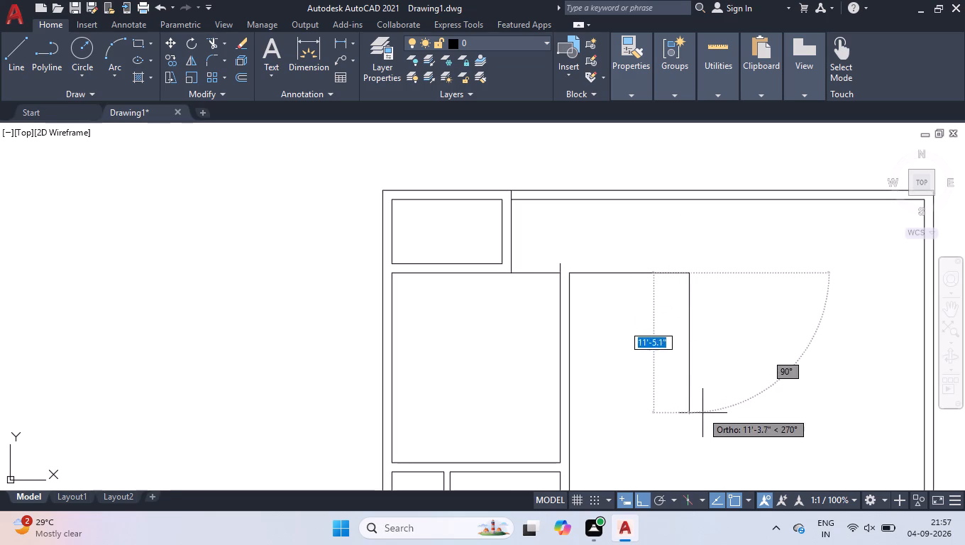
{"action": "type", "text": "10'9"}
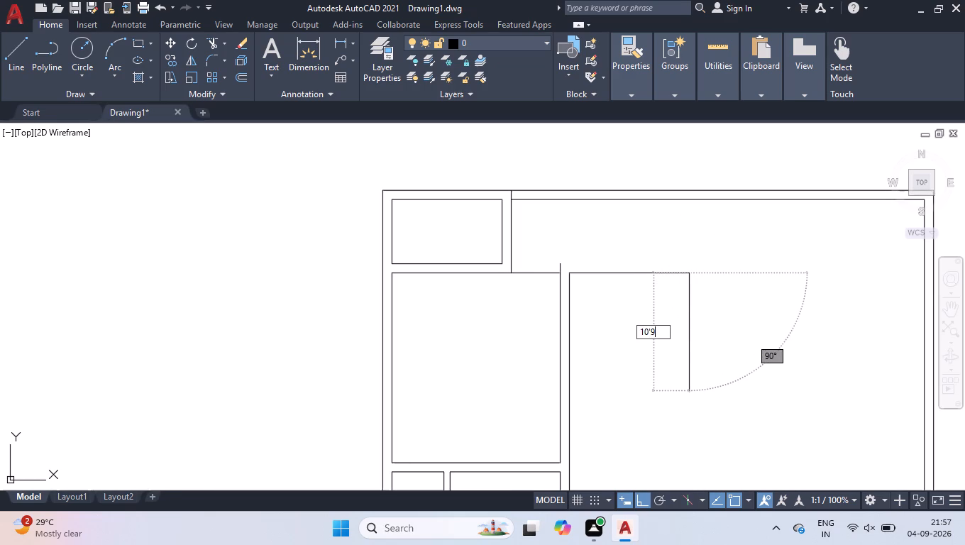
{"action": "key", "text": "Return"}
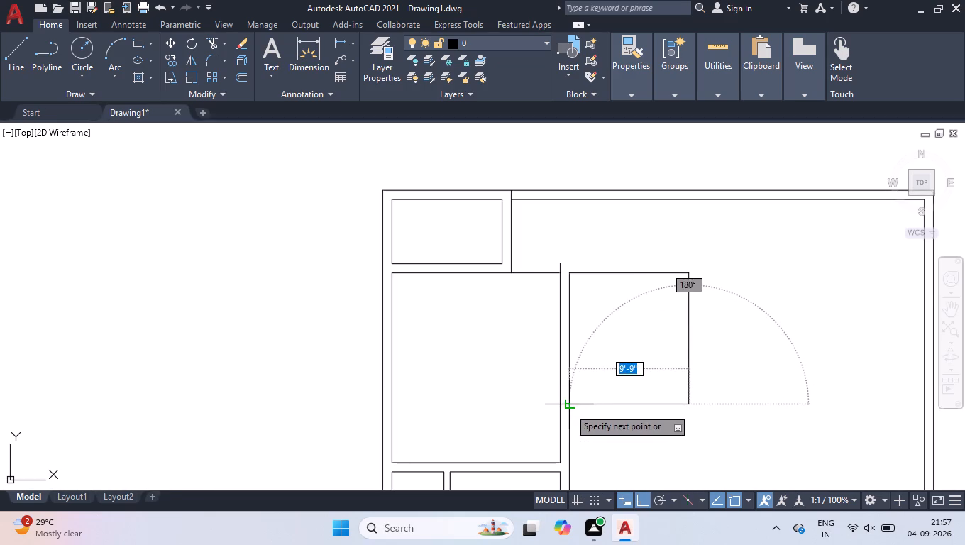
{"action": "left_click", "coordinate": [569, 408]}
{"action": "key", "text": "space"}
Draw a 10'6" horizontal line from the top of the 9" stub to above the new room's right side.
{"action": "key", "text": "l"}
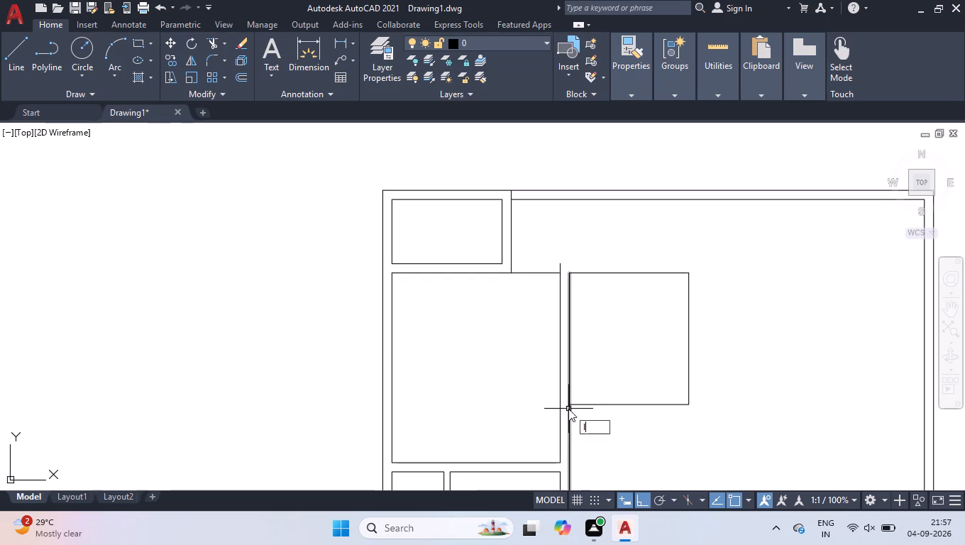
{"action": "key", "text": "Return"}
{"action": "scroll", "coordinate": [681, 240], "scroll_direction": "up", "scroll_amount": 1}
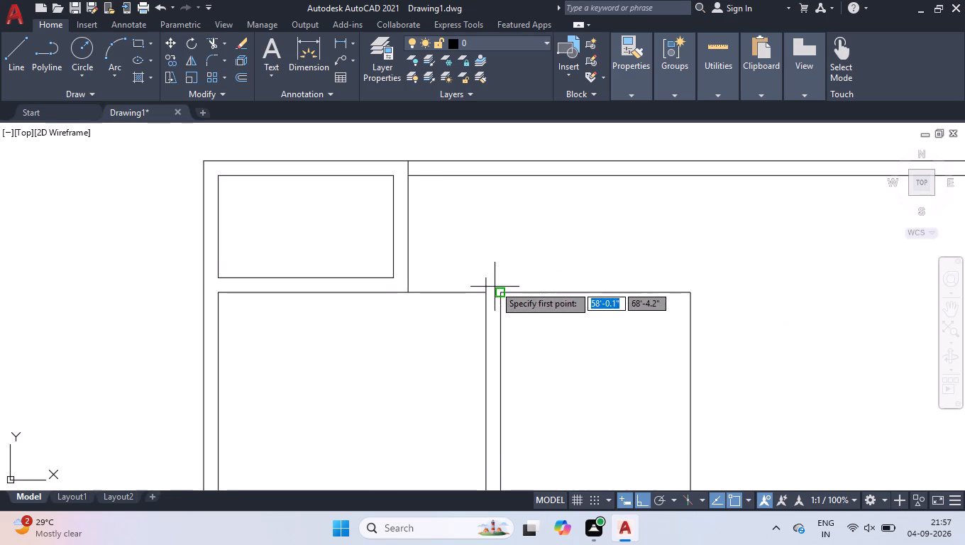
{"action": "left_click", "coordinate": [485, 275]}
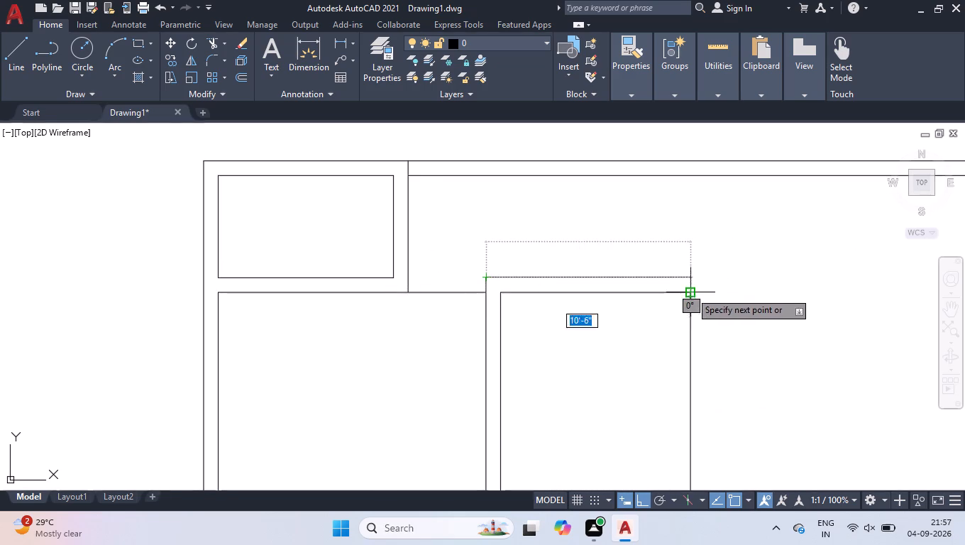
{"action": "left_click", "coordinate": [691, 272]}
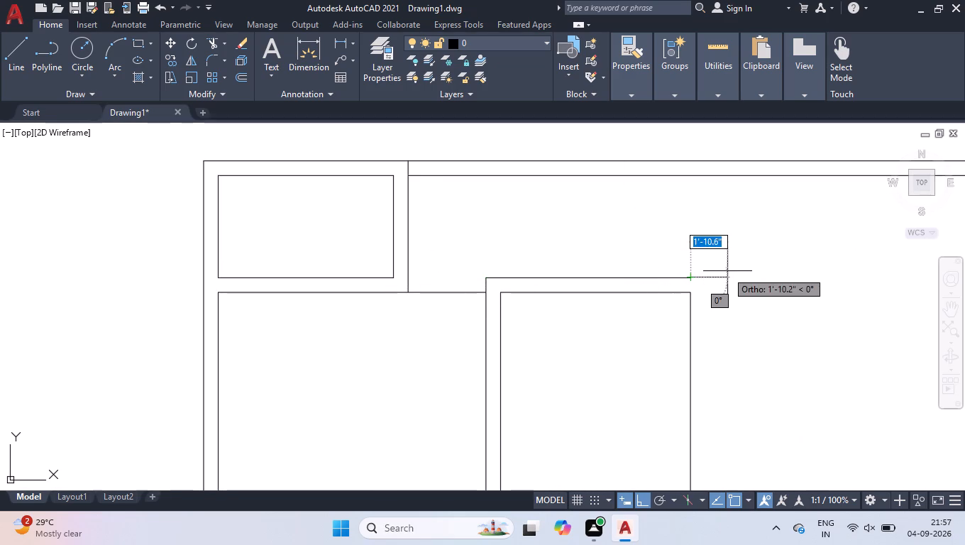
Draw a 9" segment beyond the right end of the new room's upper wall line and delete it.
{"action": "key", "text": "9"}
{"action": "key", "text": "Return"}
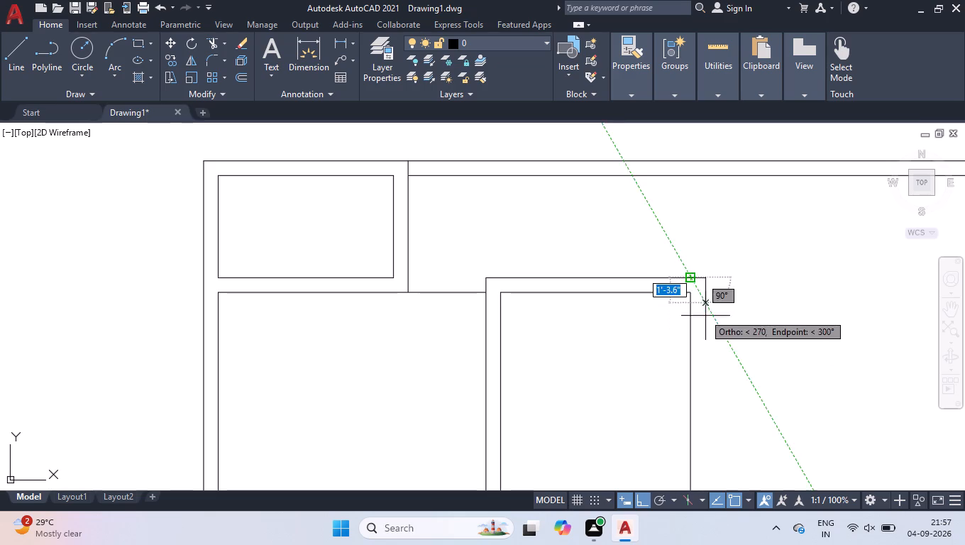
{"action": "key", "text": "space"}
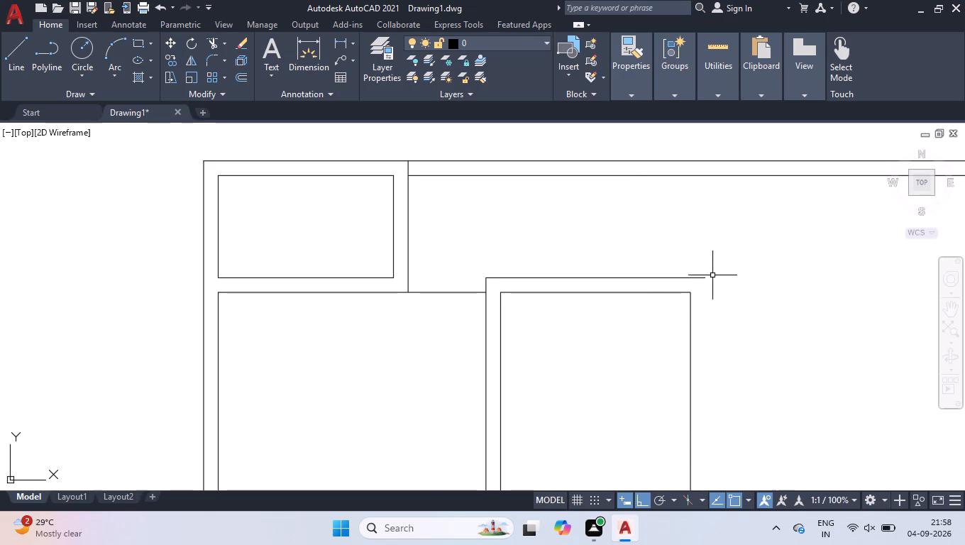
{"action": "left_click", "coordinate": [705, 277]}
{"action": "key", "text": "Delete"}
Extend the new room's right line up to the upper line of its top wall.
{"action": "type", "text": "ex"}
{"action": "key", "text": "Return"}
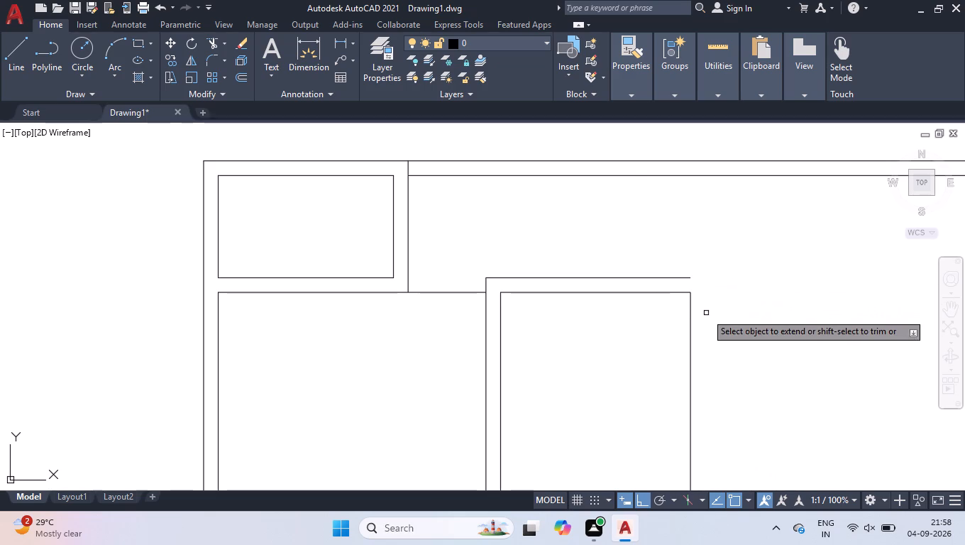
{"action": "left_click", "coordinate": [691, 312]}
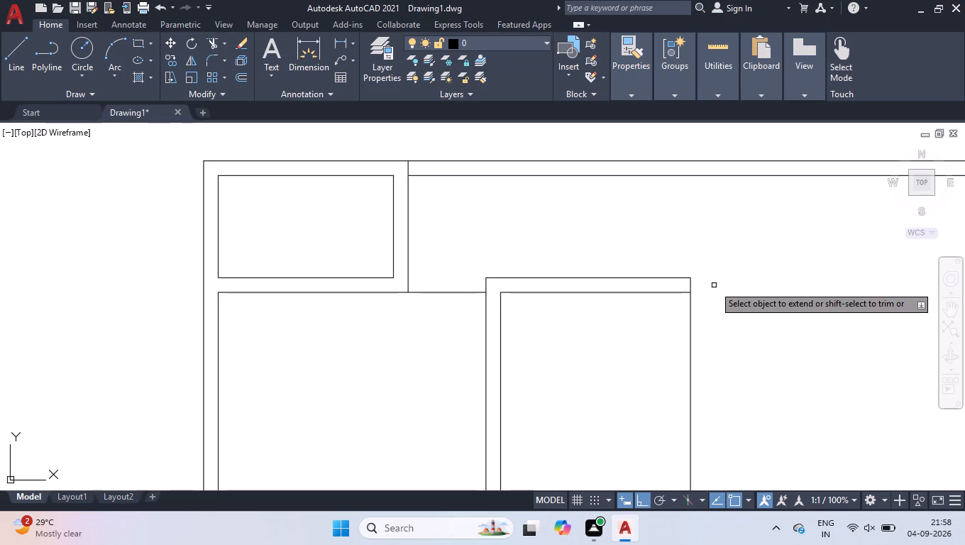
{"action": "key", "text": "Return"}
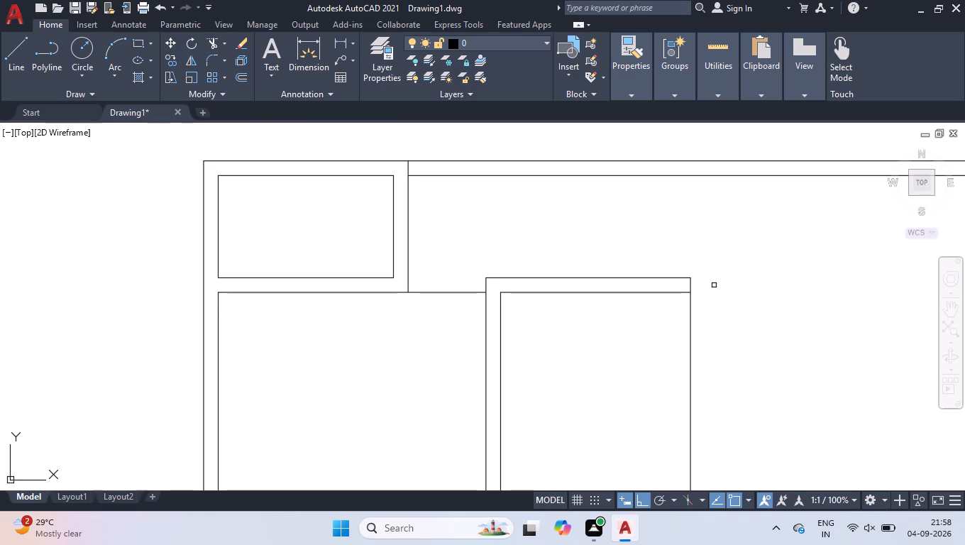
Offset the bottom line of the central 9'9" by 10'9" room 9" downward to form its lower wall.
{"action": "scroll", "coordinate": [326, 201], "scroll_direction": "down", "scroll_amount": 1}
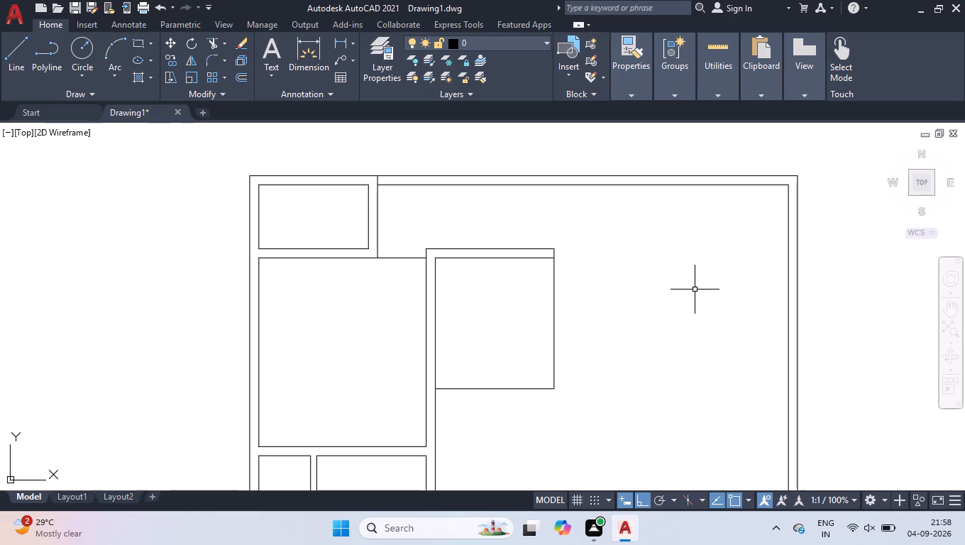
{"action": "type", "text": "off"}
{"action": "key", "text": "Return"}
{"action": "key", "text": "9"}
{"action": "key", "text": "Return"}
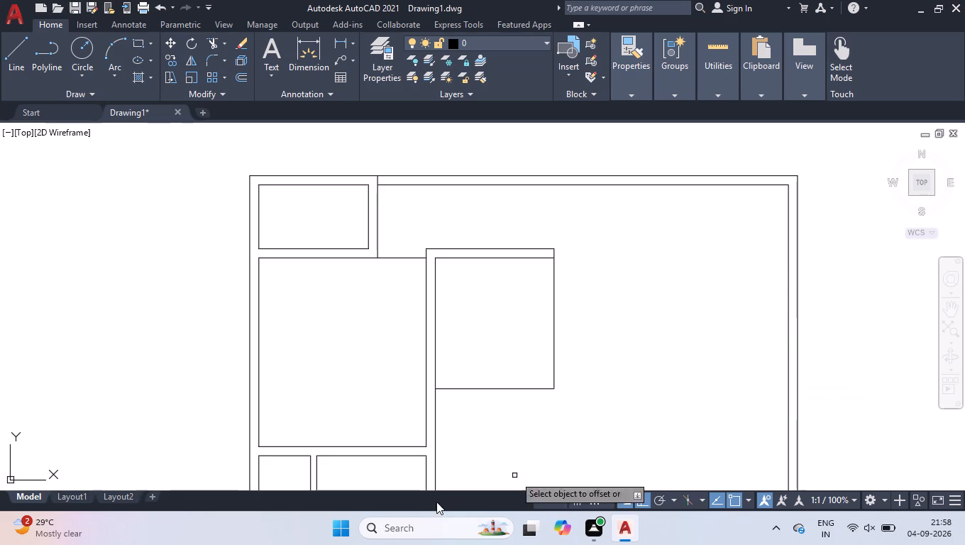
{"action": "left_click", "coordinate": [506, 390]}
{"action": "left_click", "coordinate": [507, 418]}
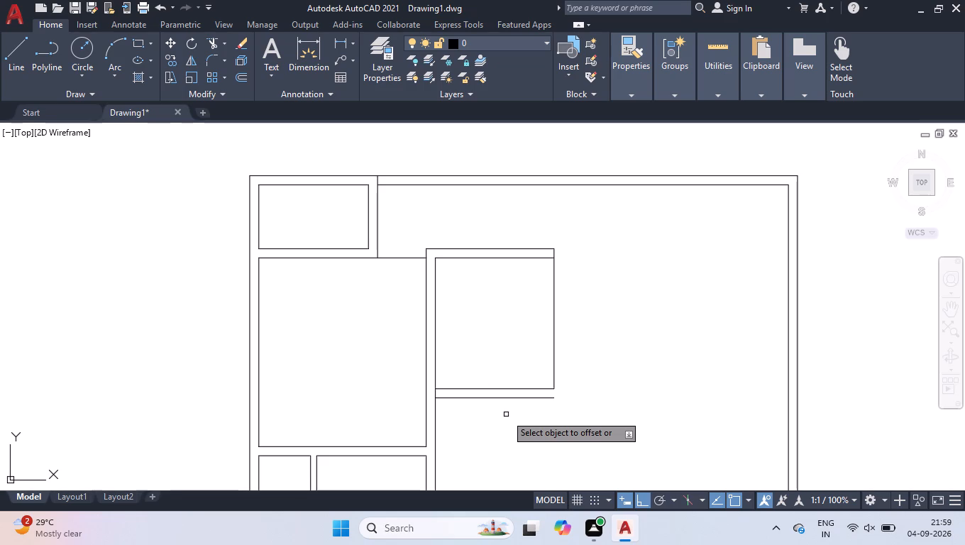
{"action": "key", "text": "Return"}
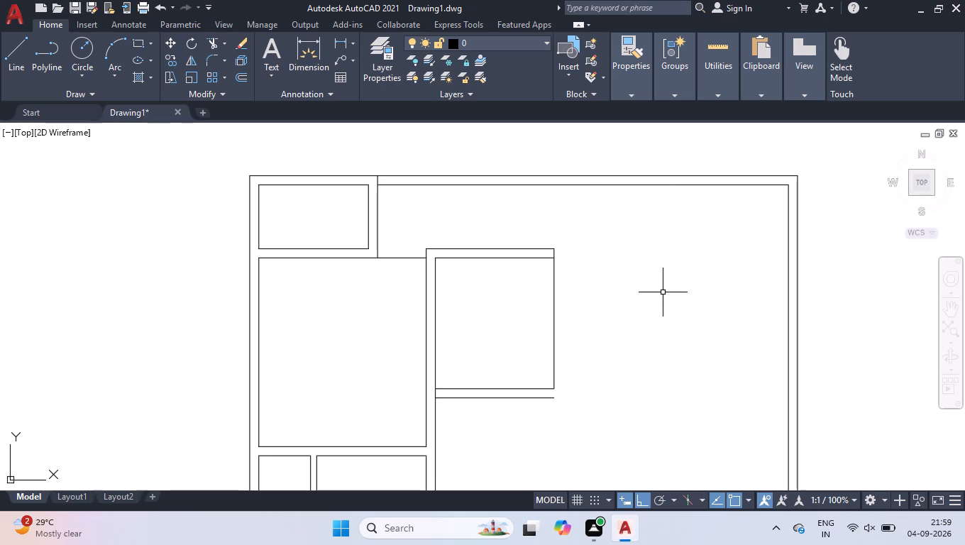
Start a large room outline from the top-right corner of the central room's wall: 1'3" up, then 14'6" and 9" right.
{"action": "key", "text": "l"}
{"action": "key", "text": "Return"}
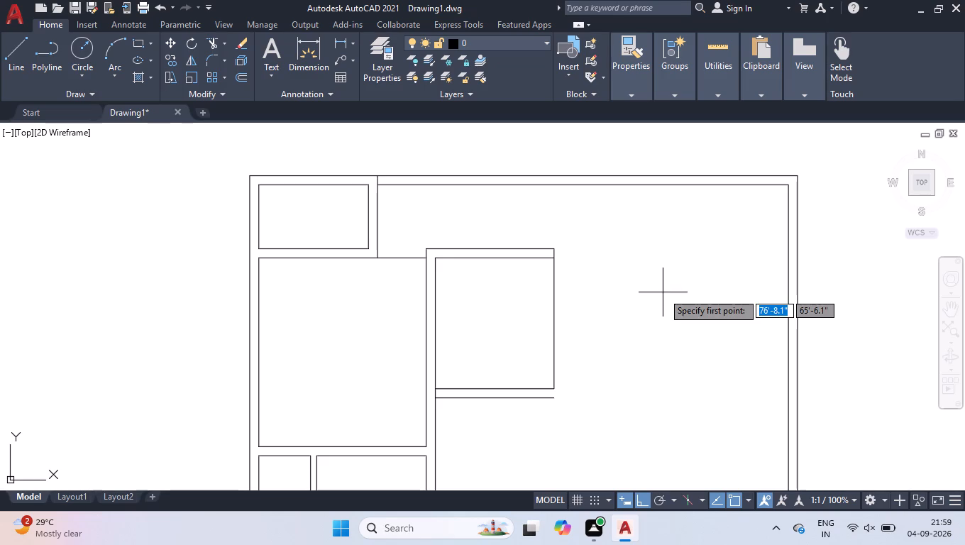
{"action": "left_click", "coordinate": [552, 250]}
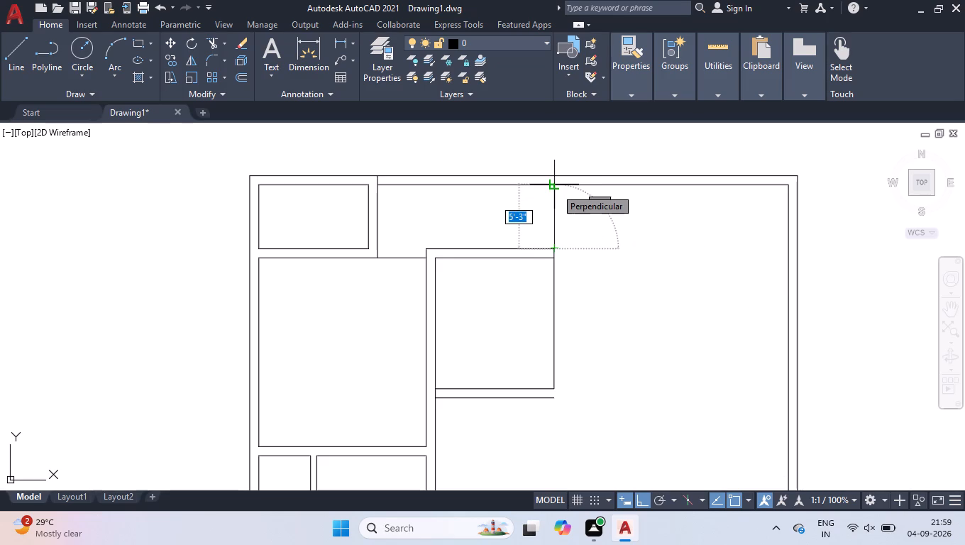
{"action": "type", "text": "1'3"}
{"action": "key", "text": "Return"}
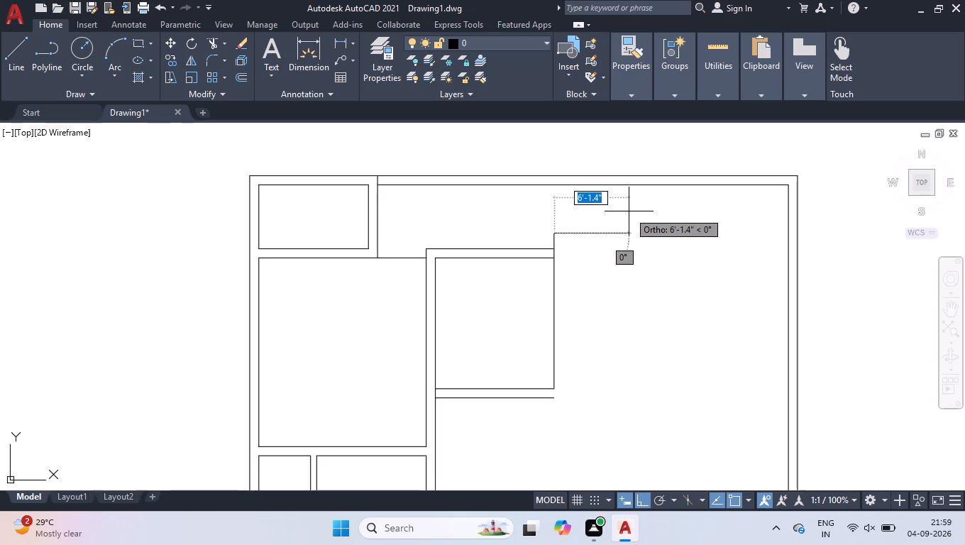
{"action": "type", "text": "14'6"}
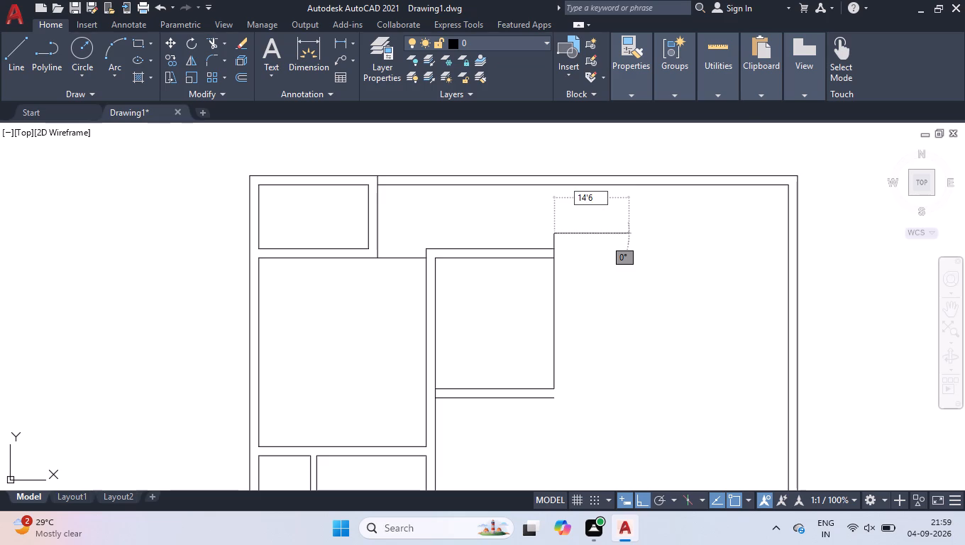
{"action": "key", "text": "Return"}
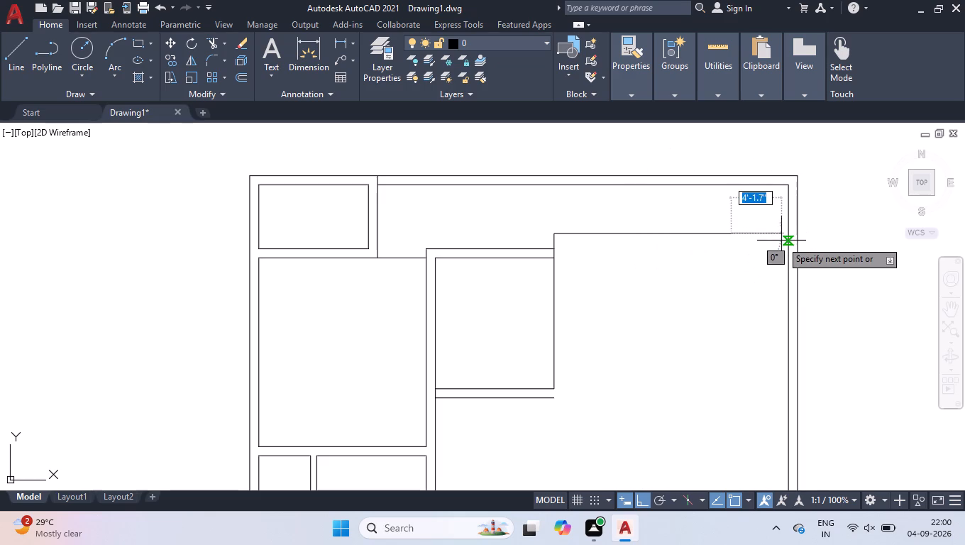
{"action": "key", "text": "9"}
{"action": "key", "text": "Return"}
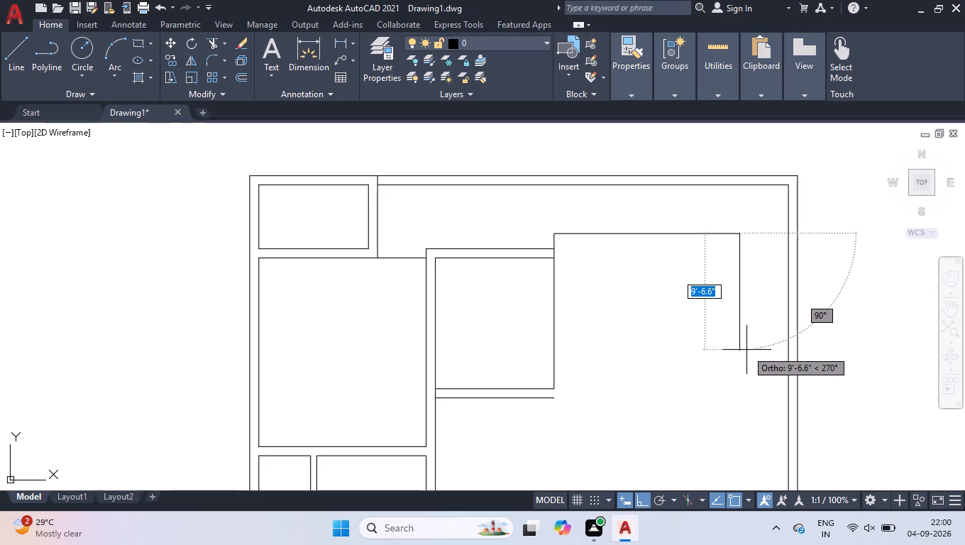
Continue the large room outline downward with consecutive segments of 5', 9", 14' and 9".
{"action": "type", "text": "5'"}
{"action": "key", "text": "Return"}
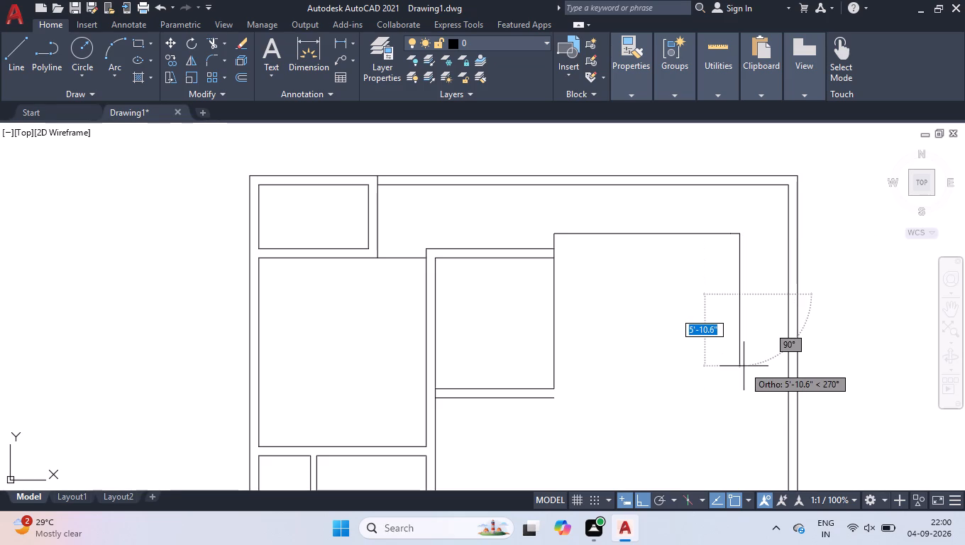
{"action": "key", "text": "9"}
{"action": "key", "text": "Return"}
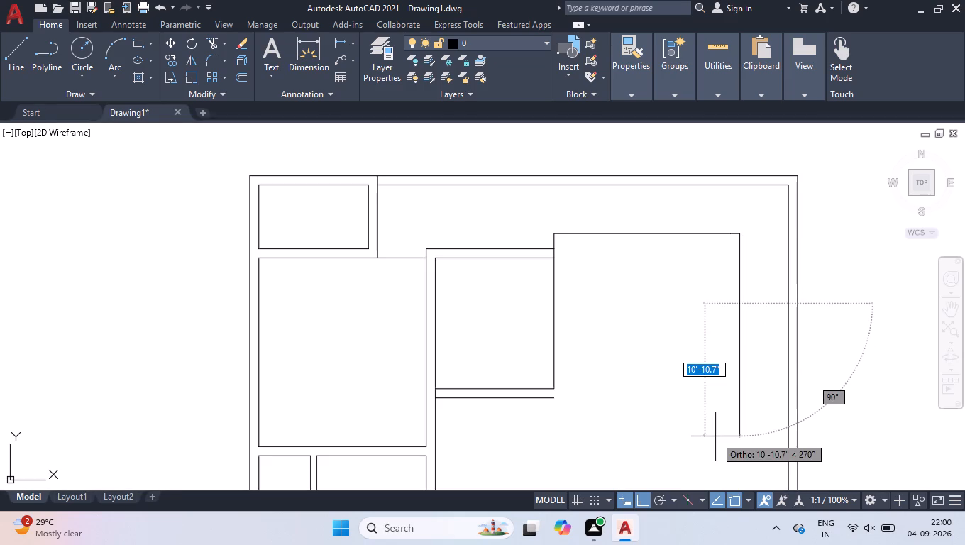
{"action": "type", "text": "14'"}
{"action": "key", "text": "Return"}
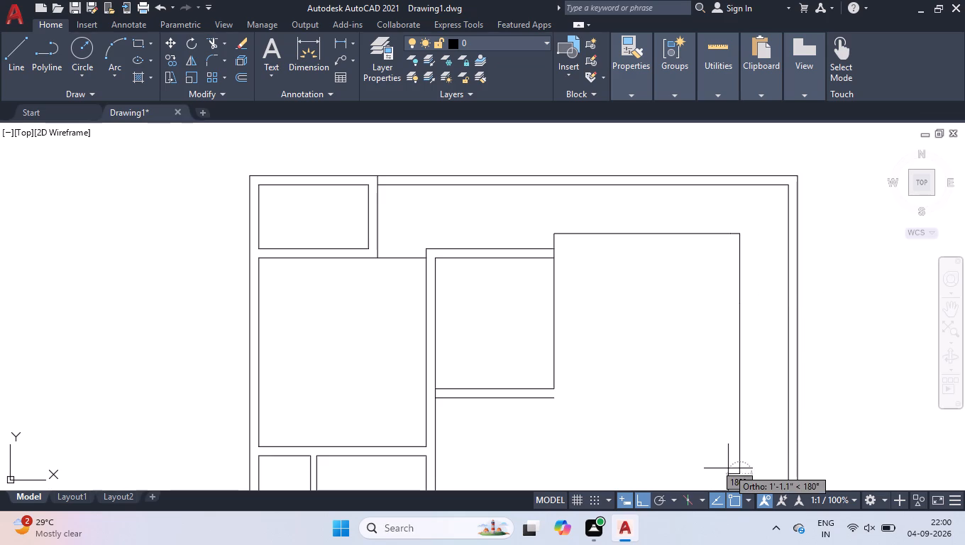
{"action": "scroll", "coordinate": [755, 402], "scroll_direction": "down", "scroll_amount": 1}
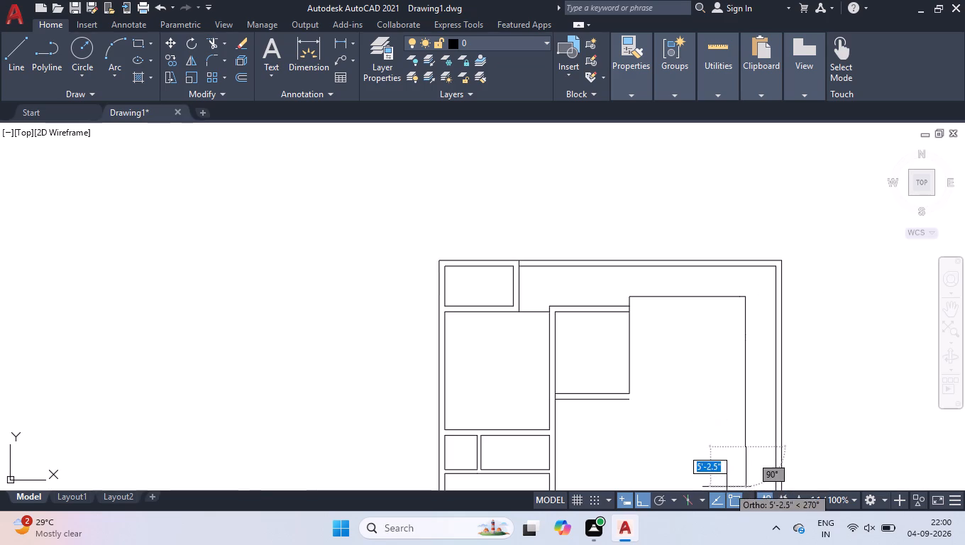
{"action": "scroll", "coordinate": [747, 465], "scroll_direction": "up", "scroll_amount": 3}
{"action": "key", "text": "9"}
{"action": "key", "text": "Return"}
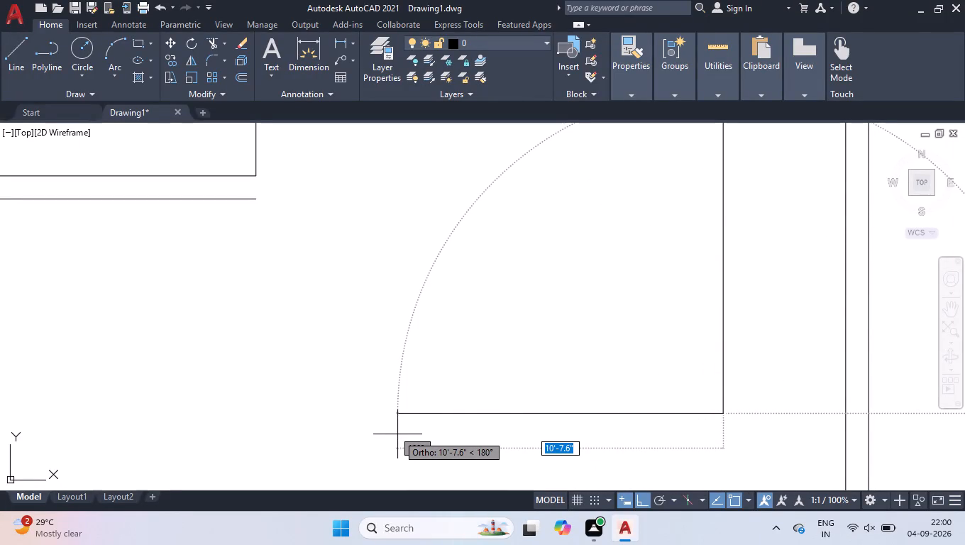
Continue the outline 14'6" and 9" left, and close it up to the central room's inner lower-right corner.
{"action": "key", "text": "1"}
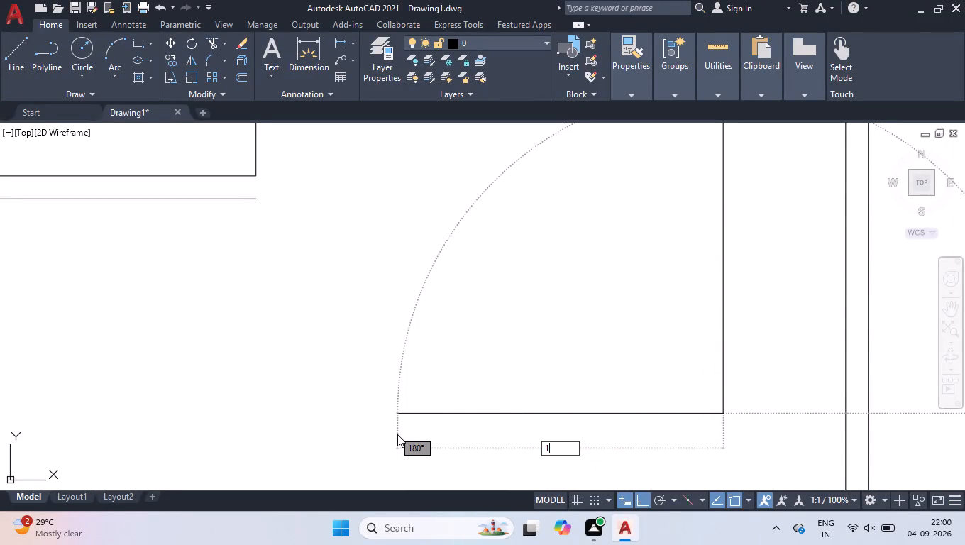
{"action": "type", "text": "4'6"}
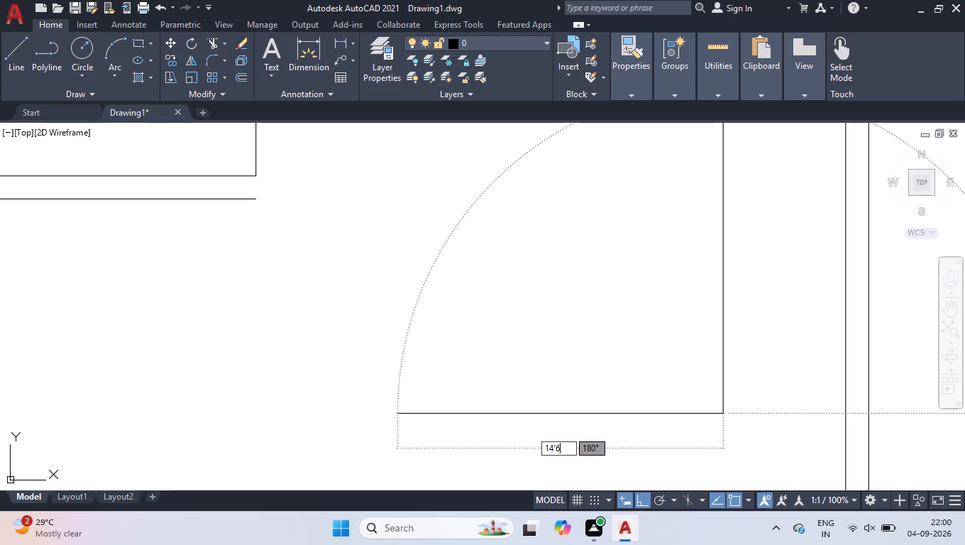
{"action": "key", "text": "Return"}
{"action": "key", "text": "9"}
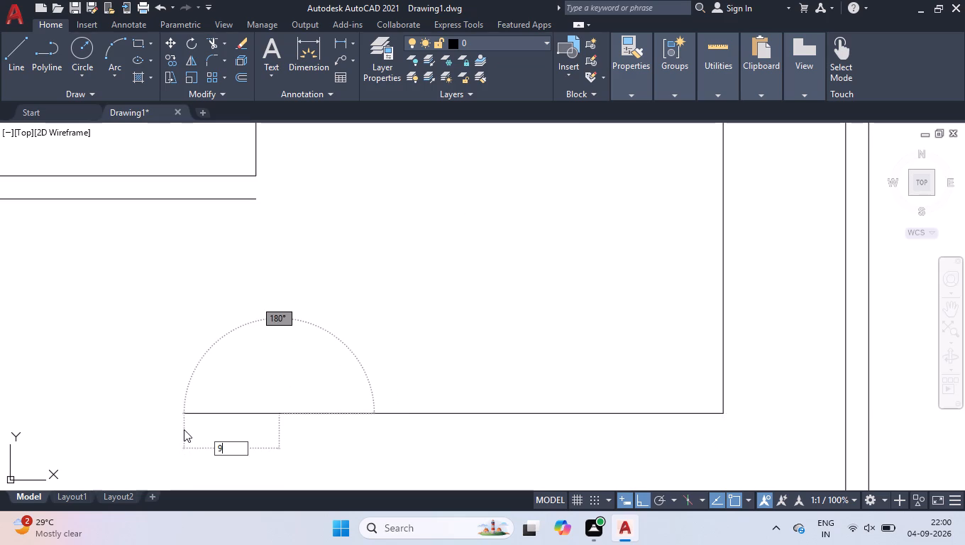
{"action": "key", "text": "Return"}
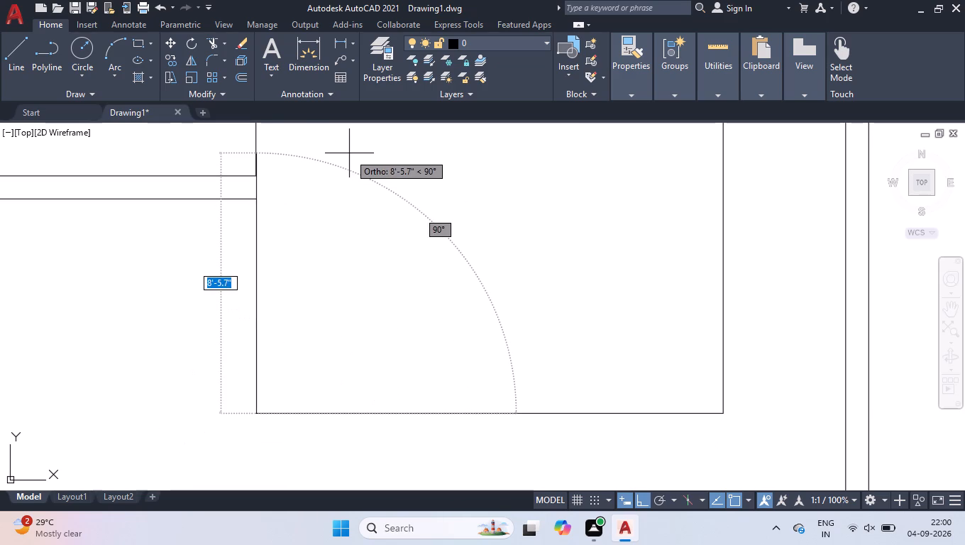
{"action": "scroll", "coordinate": [332, 270], "scroll_direction": "down", "scroll_amount": 3}
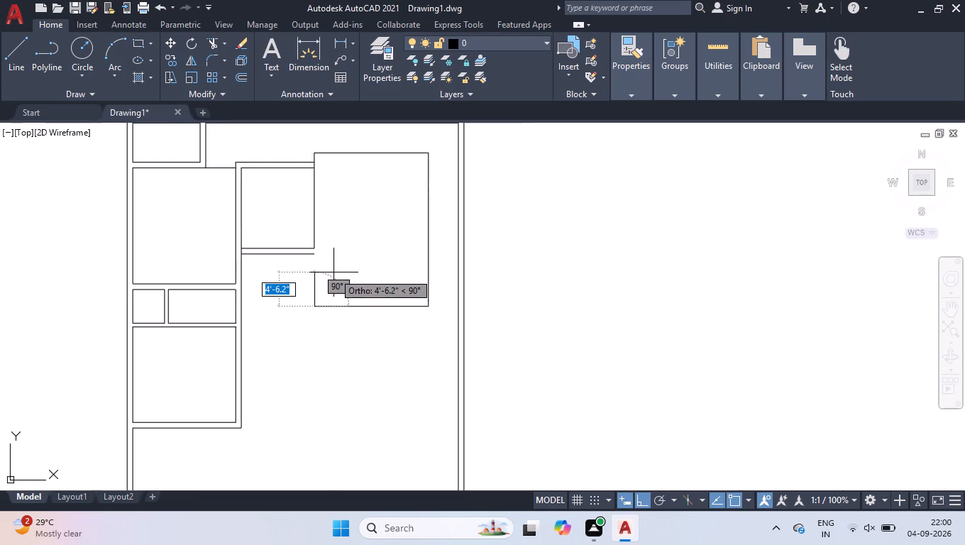
{"action": "scroll", "coordinate": [331, 264], "scroll_direction": "up", "scroll_amount": 4}
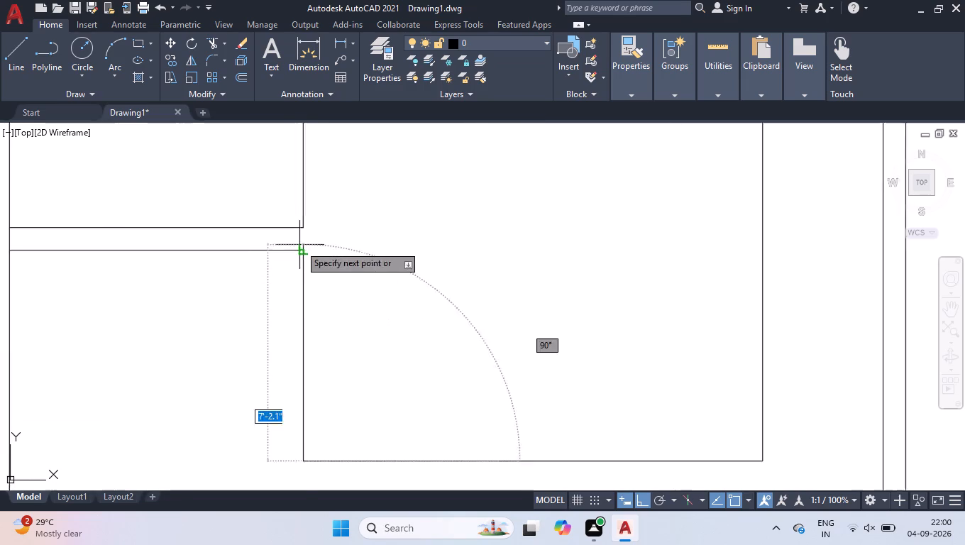
{"action": "scroll", "coordinate": [299, 245], "scroll_direction": "up", "scroll_amount": 1}
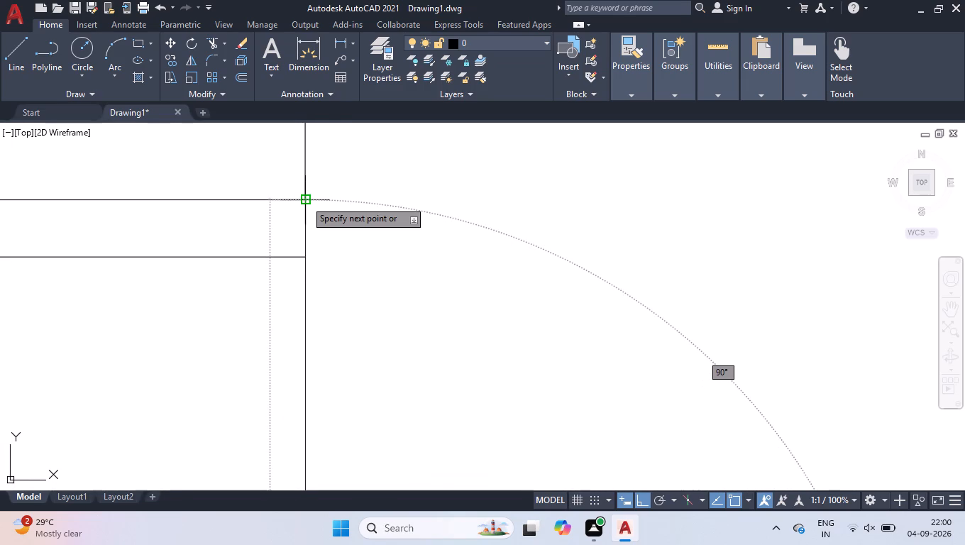
{"action": "left_click", "coordinate": [304, 199]}
{"action": "key", "text": "space"}
Join all segments around the large room, including the side shared with the central room, into one outline.
{"action": "scroll", "coordinate": [312, 221], "scroll_direction": "down", "scroll_amount": 4}
{"action": "scroll", "coordinate": [344, 272], "scroll_direction": "down", "scroll_amount": 2}
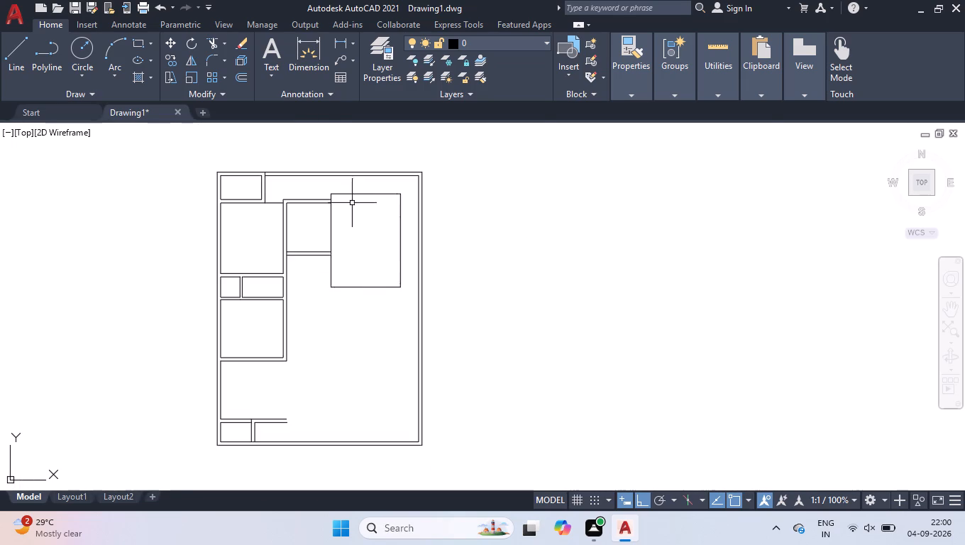
{"action": "scroll", "coordinate": [352, 203], "scroll_direction": "up", "scroll_amount": 2}
{"action": "left_click", "coordinate": [476, 171]}
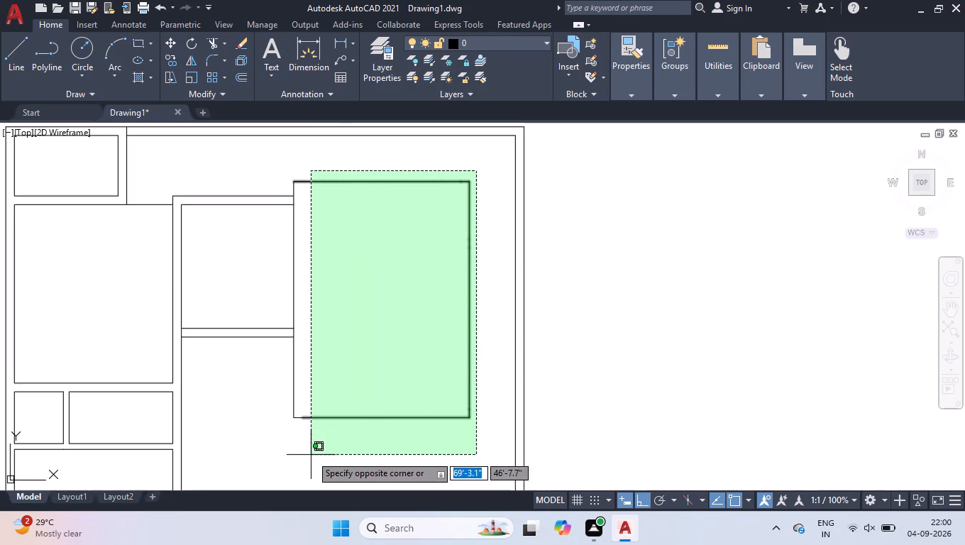
{"action": "left_click", "coordinate": [311, 454]}
{"action": "scroll", "coordinate": [328, 242], "scroll_direction": "up", "scroll_amount": 1}
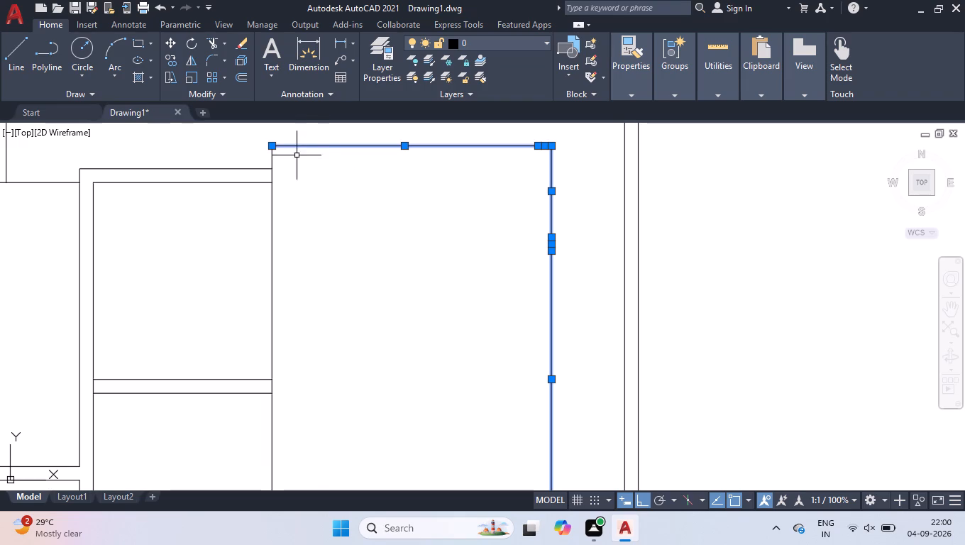
{"action": "left_click", "coordinate": [271, 155]}
{"action": "left_click", "coordinate": [287, 225]}
{"action": "left_click", "coordinate": [232, 265]}
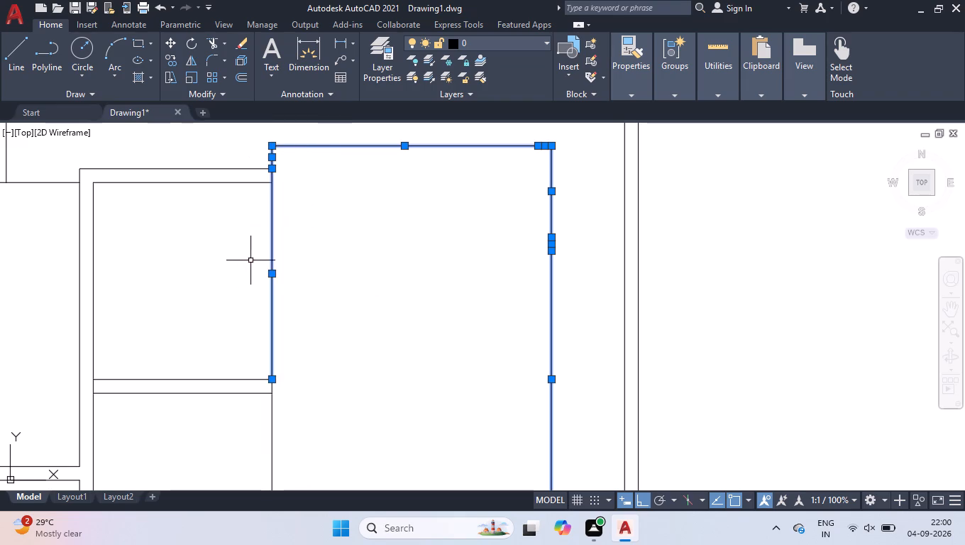
{"action": "scroll", "coordinate": [275, 263], "scroll_direction": "down", "scroll_amount": 3}
{"action": "scroll", "coordinate": [287, 300], "scroll_direction": "up", "scroll_amount": 3}
{"action": "left_click", "coordinate": [282, 319]}
{"action": "left_click", "coordinate": [188, 400]}
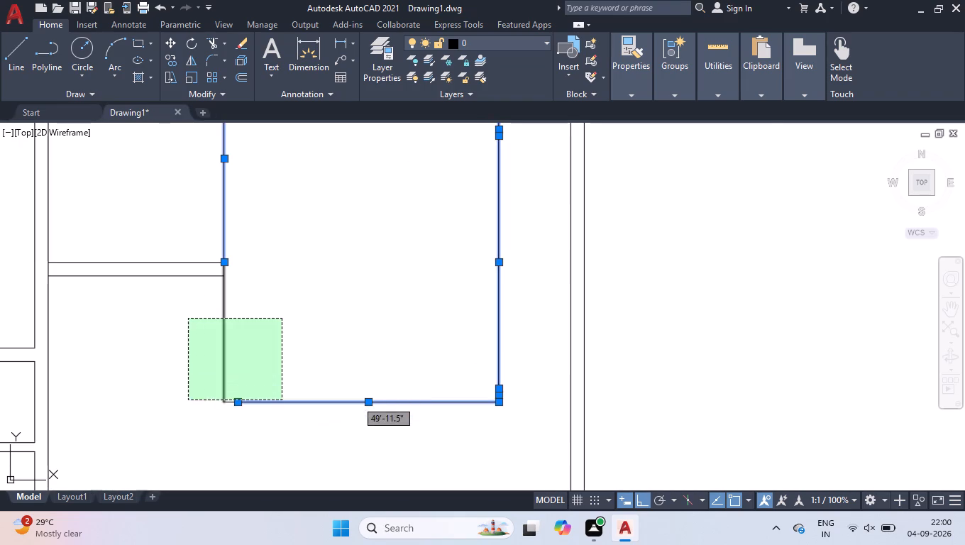
{"action": "scroll", "coordinate": [230, 400], "scroll_direction": "up", "scroll_amount": 3}
{"action": "left_click_drag", "start_coordinate": [241, 385], "coordinate": [236, 398]}
{"action": "left_click", "coordinate": [218, 439]}
{"action": "scroll", "coordinate": [244, 431], "scroll_direction": "down", "scroll_amount": 3}
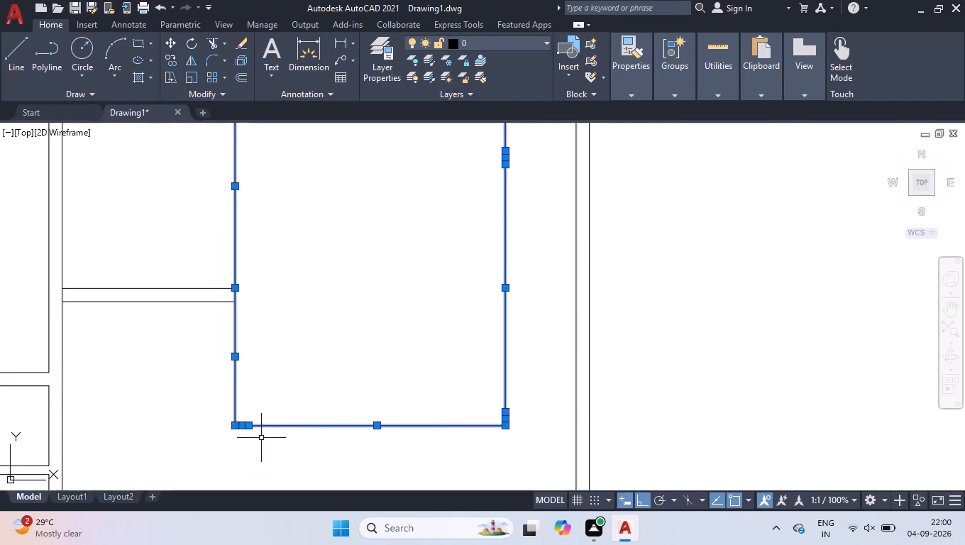
{"action": "scroll", "coordinate": [307, 417], "scroll_direction": "down", "scroll_amount": 2}
{"action": "key", "text": "j"}
{"action": "key", "text": "Return"}
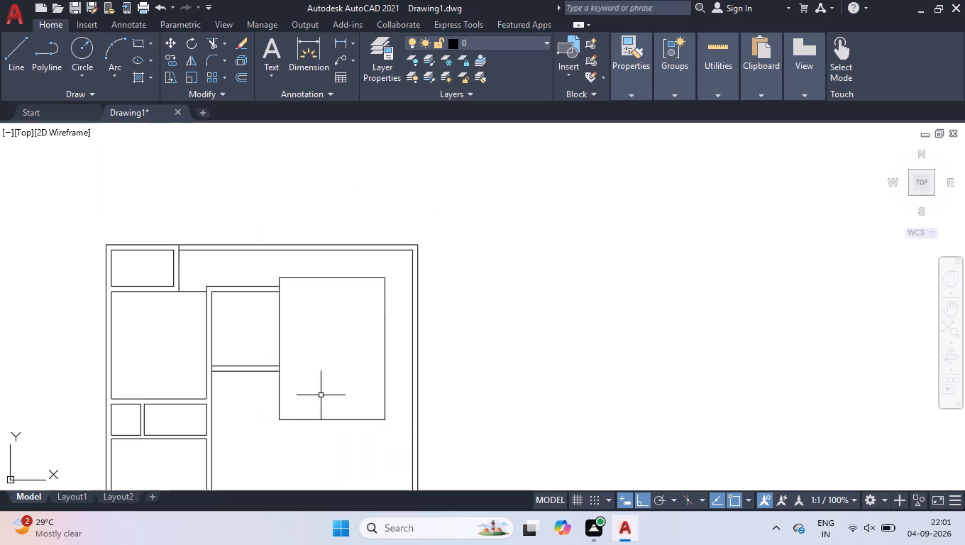
Offset the joined large room outline 9" inward to form its walls.
{"action": "left_click", "coordinate": [390, 266]}
{"action": "left_click", "coordinate": [356, 325]}
{"action": "type", "text": "off"}
{"action": "key", "text": "Return"}
{"action": "key", "text": "9"}
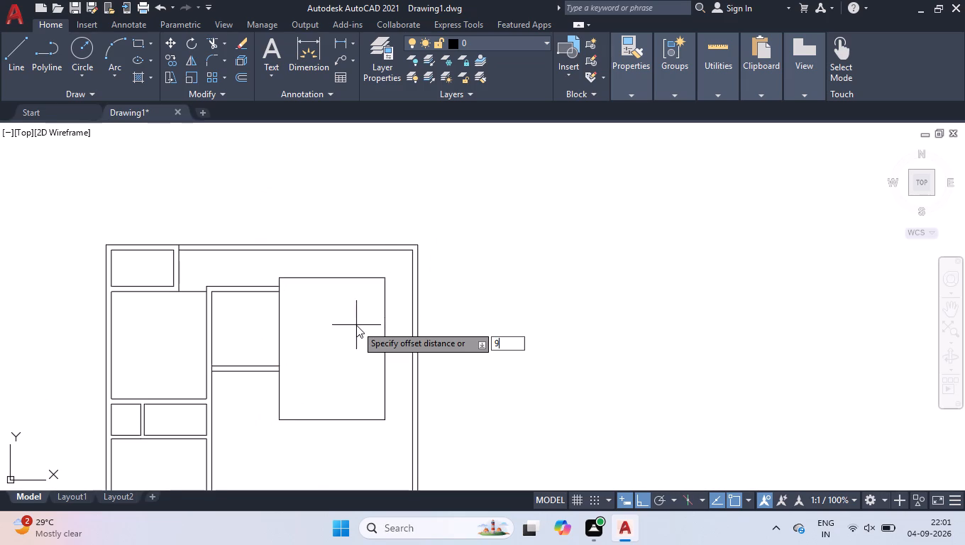
{"action": "key", "text": "Return"}
{"action": "left_click", "coordinate": [356, 324]}
{"action": "key", "text": "Return"}
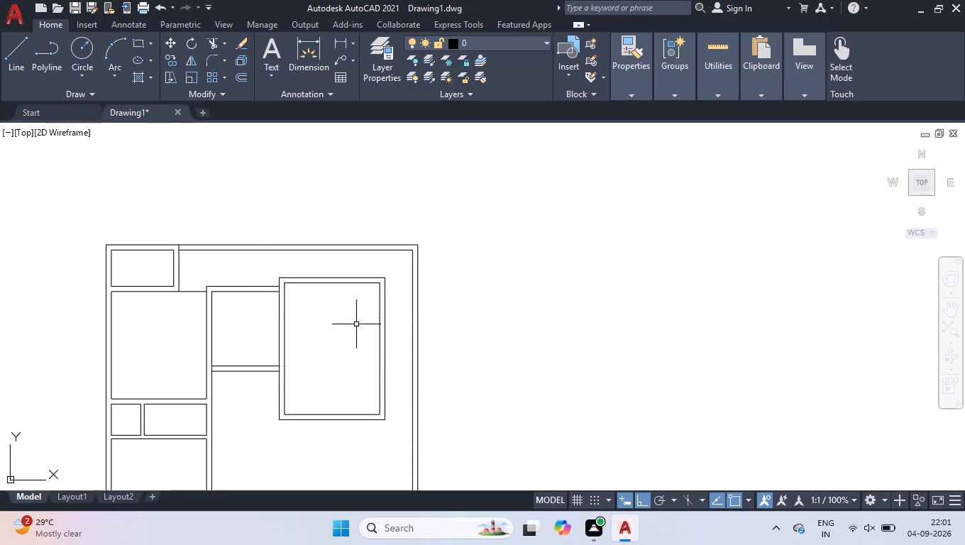
Draw two parallel wall lines from the large room's inner and outer lower-left corners across to the left-side rooms' wall.
{"action": "scroll", "coordinate": [366, 329], "scroll_direction": "down", "scroll_amount": 1}
{"action": "scroll", "coordinate": [291, 395], "scroll_direction": "up", "scroll_amount": 2}
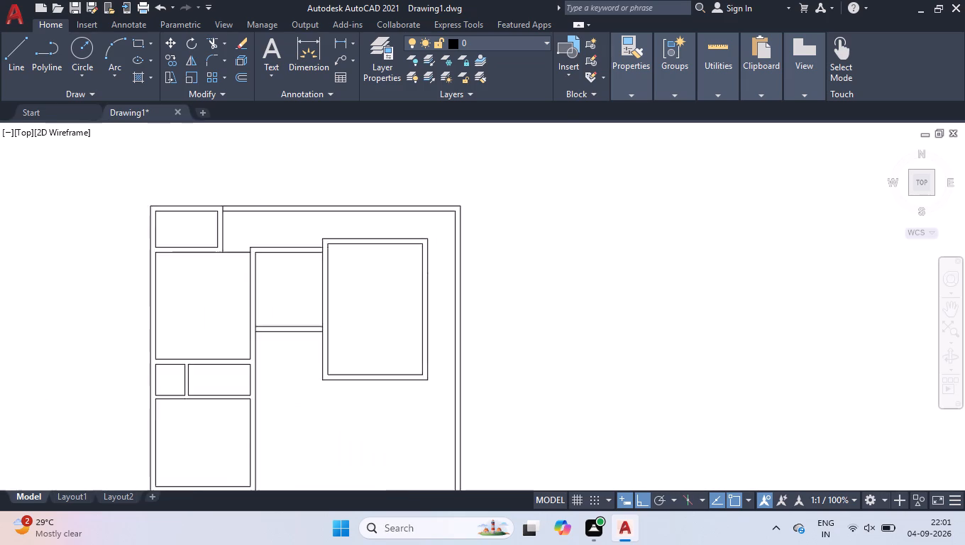
{"action": "scroll", "coordinate": [333, 379], "scroll_direction": "up", "scroll_amount": 1}
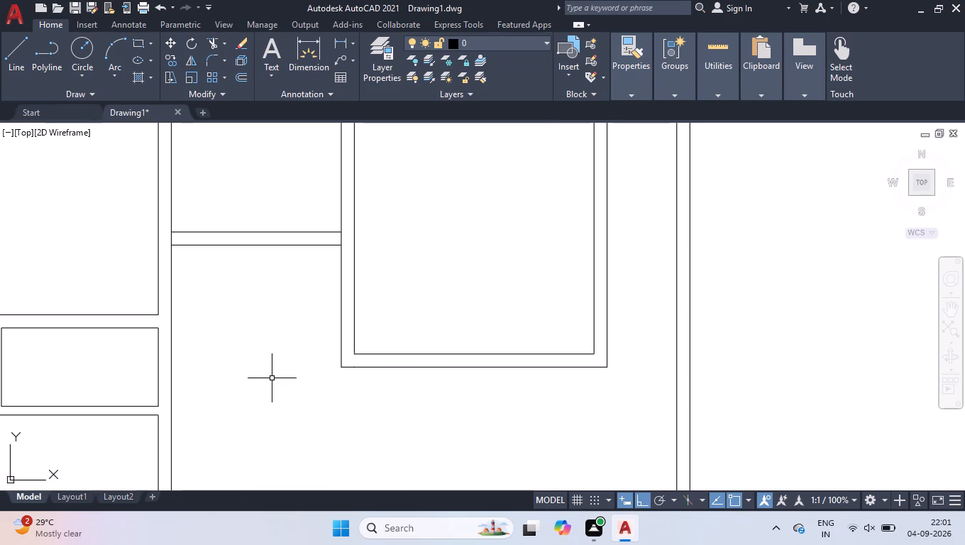
{"action": "key", "text": "l"}
{"action": "key", "text": "Return"}
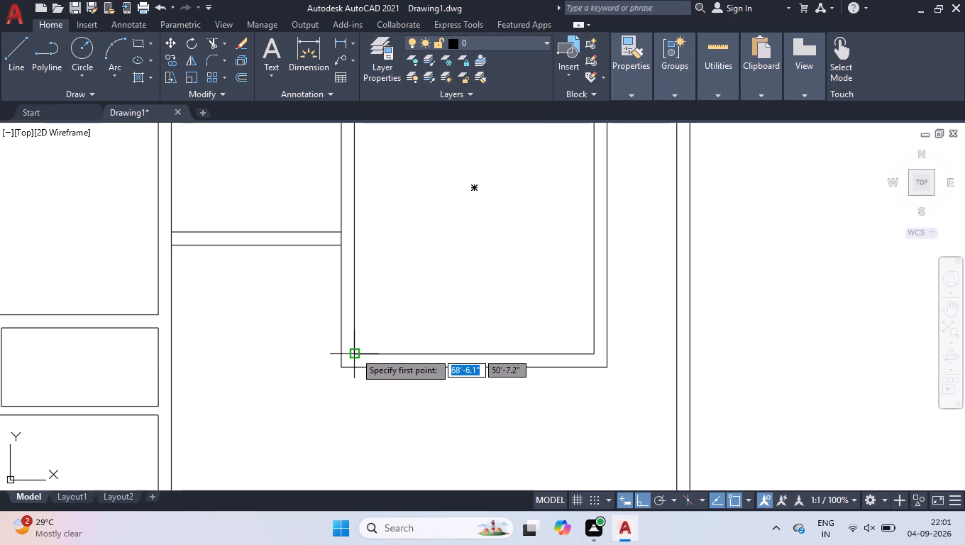
{"action": "scroll", "coordinate": [333, 355], "scroll_direction": "up", "scroll_amount": 2}
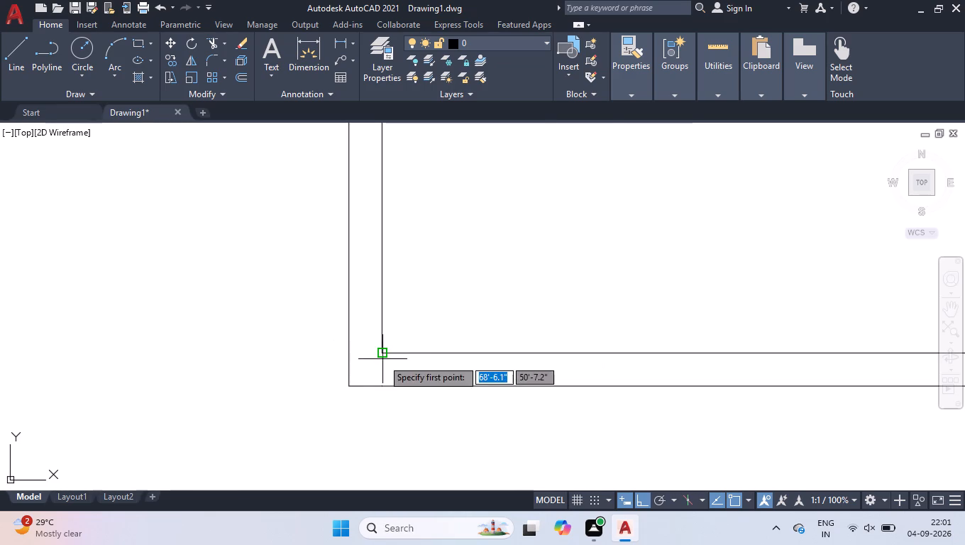
{"action": "left_click", "coordinate": [381, 352]}
{"action": "scroll", "coordinate": [187, 350], "scroll_direction": "down", "scroll_amount": 3}
{"action": "scroll", "coordinate": [107, 359], "scroll_direction": "up", "scroll_amount": 2}
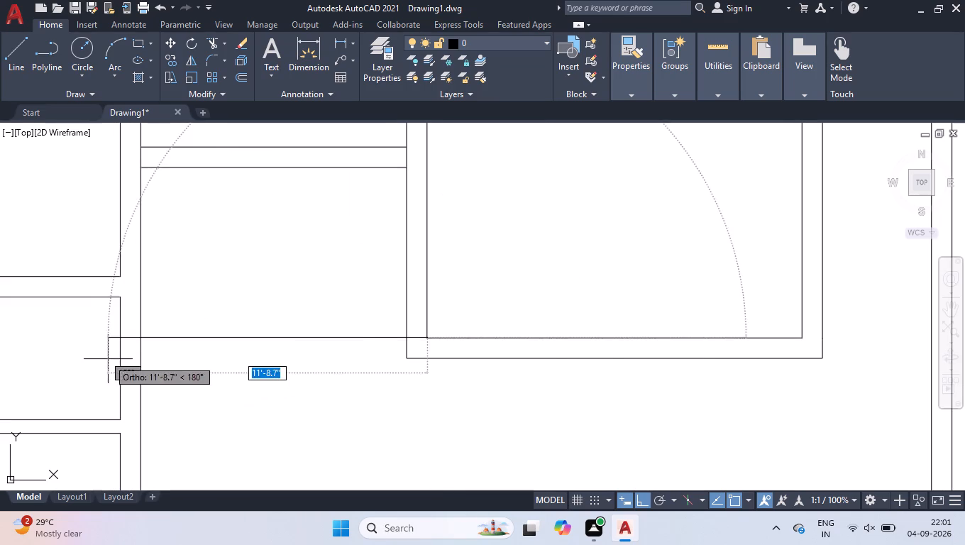
{"action": "left_click", "coordinate": [143, 338]}
{"action": "key", "text": "space"}
{"action": "key", "text": "space"}
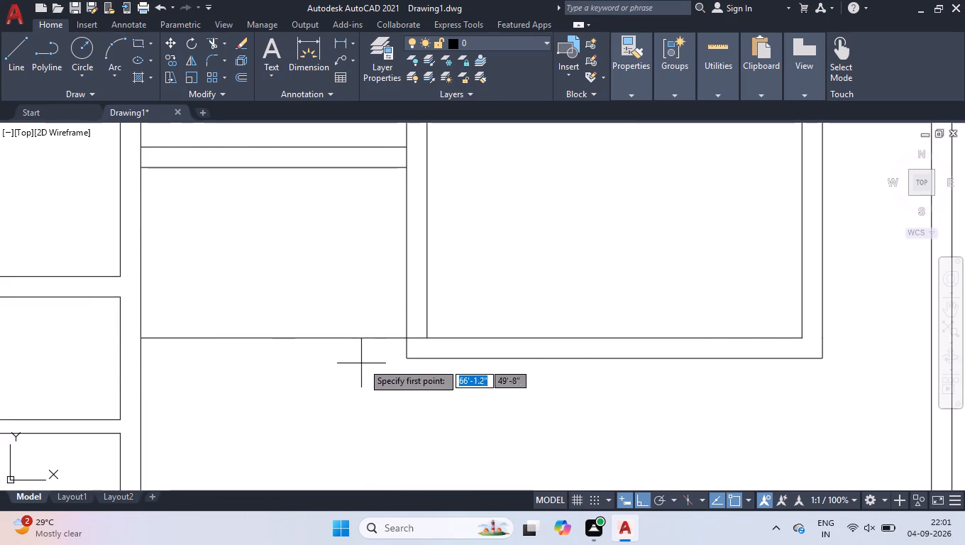
{"action": "left_click", "coordinate": [404, 360]}
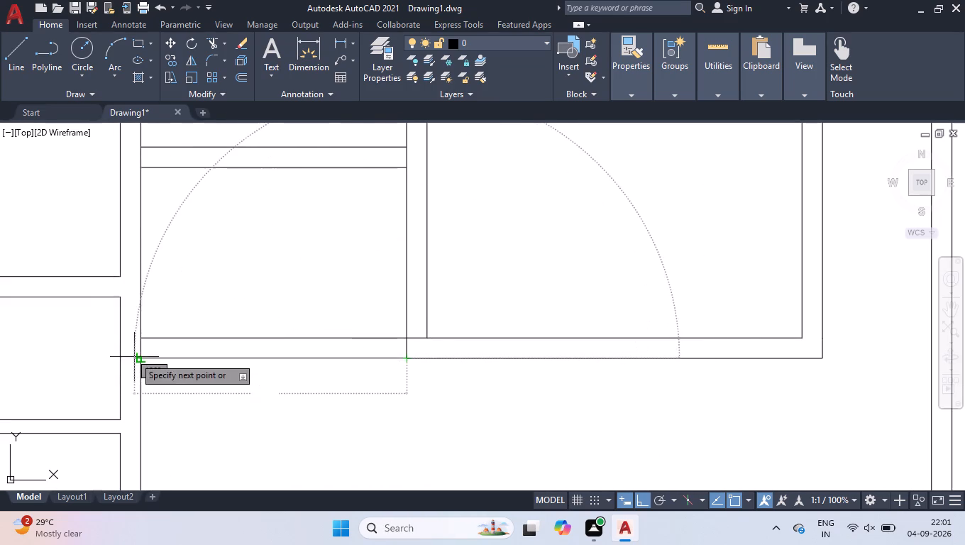
{"action": "left_click", "coordinate": [143, 355]}
{"action": "key", "text": "space"}
Trim the piece of the upper new line that crosses the large room's side wall.
{"action": "type", "text": "tr"}
{"action": "key", "text": "Return"}
{"action": "scroll", "coordinate": [428, 326], "scroll_direction": "up", "scroll_amount": 2}
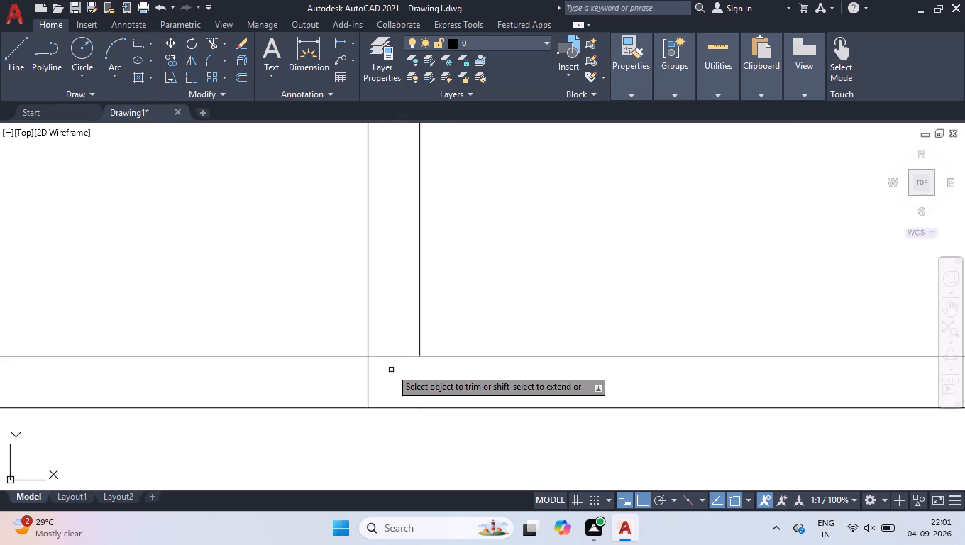
{"action": "left_click", "coordinate": [390, 368]}
{"action": "left_click", "coordinate": [409, 324]}
{"action": "key", "text": "space"}
{"action": "scroll", "coordinate": [409, 329], "scroll_direction": "down", "scroll_amount": 4}
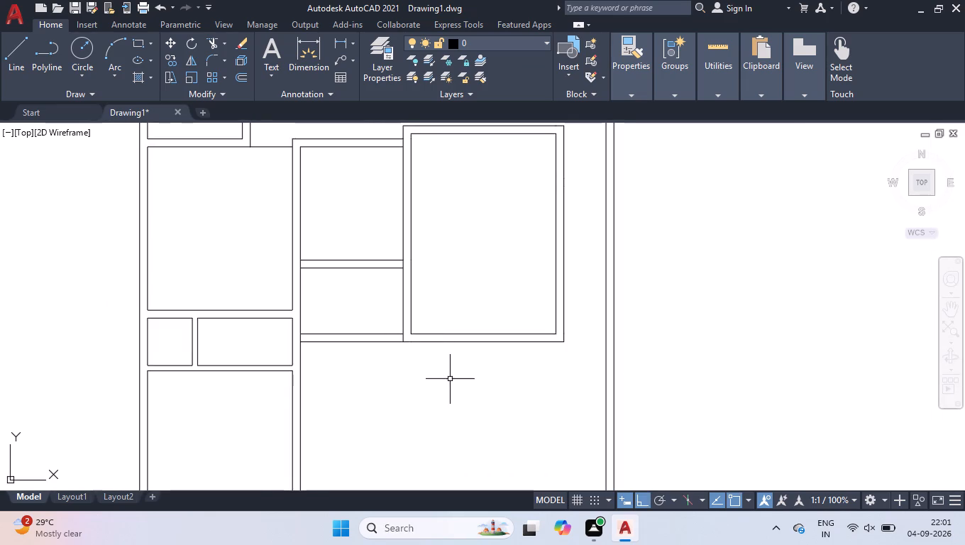
Offset the new wall's lower line 15'6" downward, and offset that copy another 9" down to form a bottom wall.
{"action": "scroll", "coordinate": [450, 382], "scroll_direction": "down", "scroll_amount": 2}
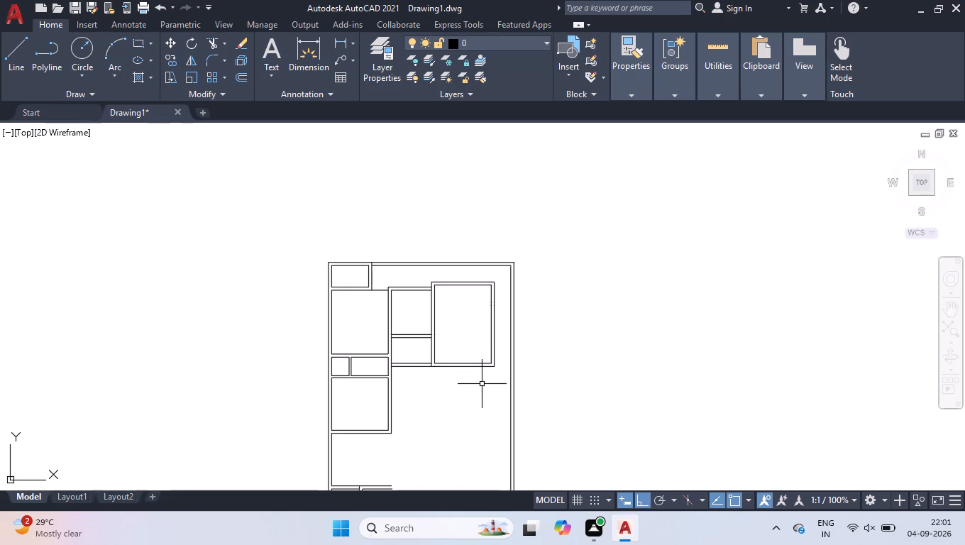
{"action": "scroll", "coordinate": [446, 443], "scroll_direction": "up", "scroll_amount": 2}
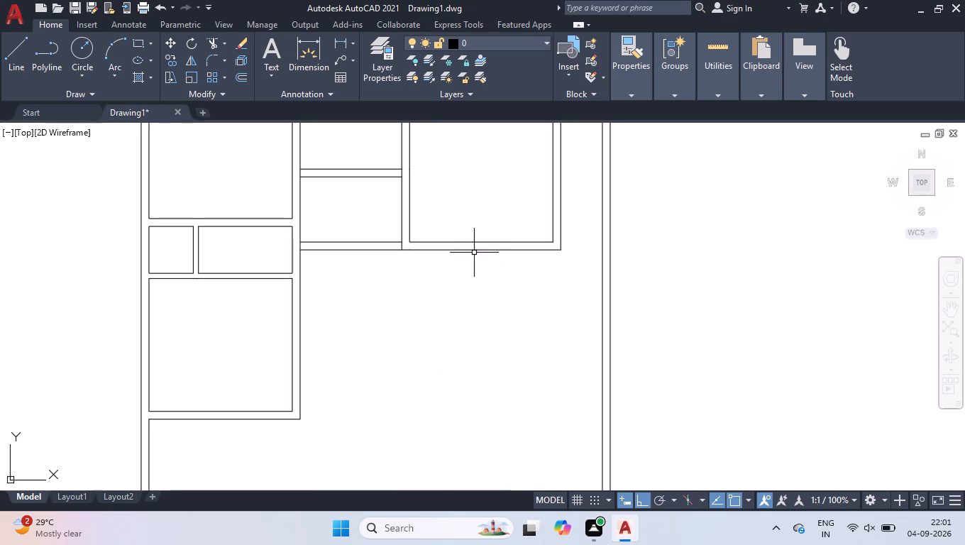
{"action": "key", "text": "o"}
{"action": "type", "text": "ff"}
{"action": "key", "text": "Return"}
{"action": "type", "text": "15'6"}
{"action": "key", "text": "Return"}
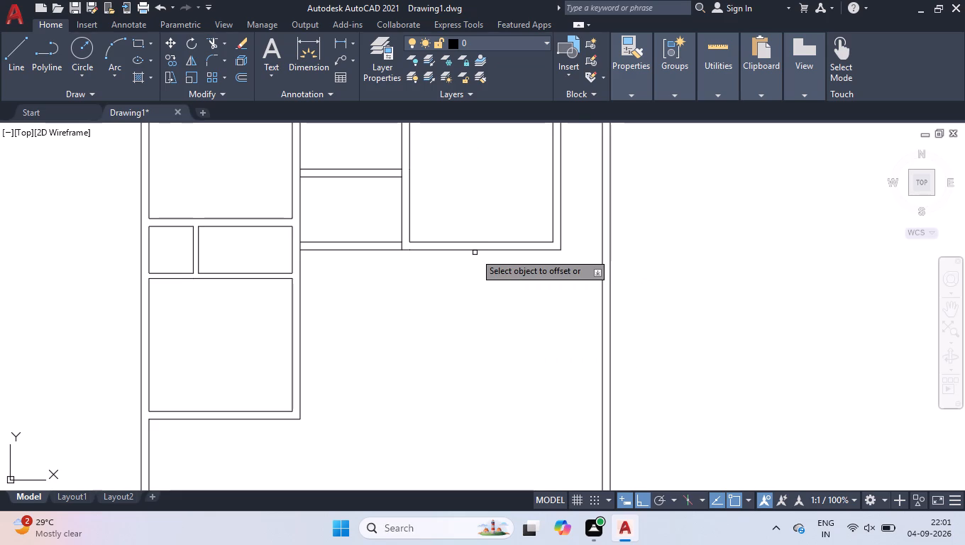
{"action": "left_click", "coordinate": [387, 248]}
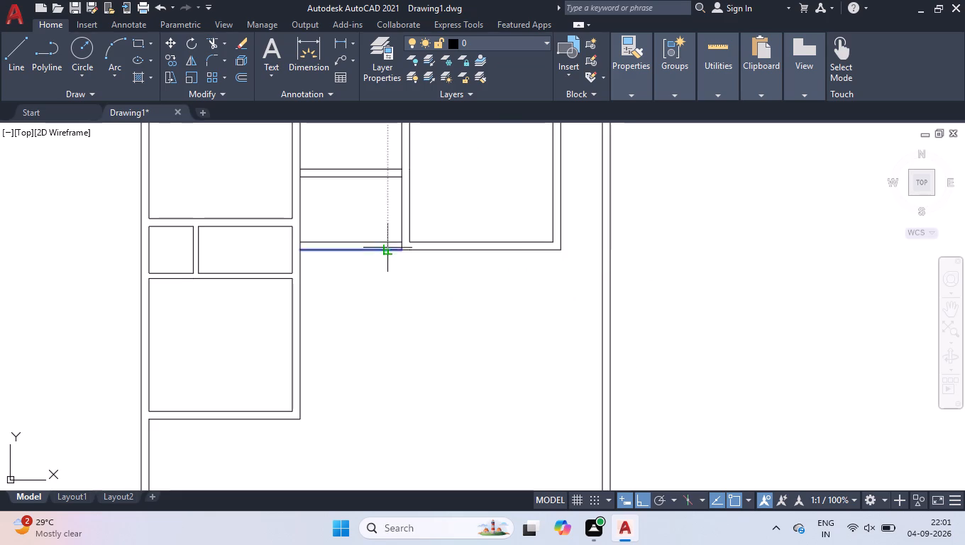
{"action": "left_click", "coordinate": [375, 338]}
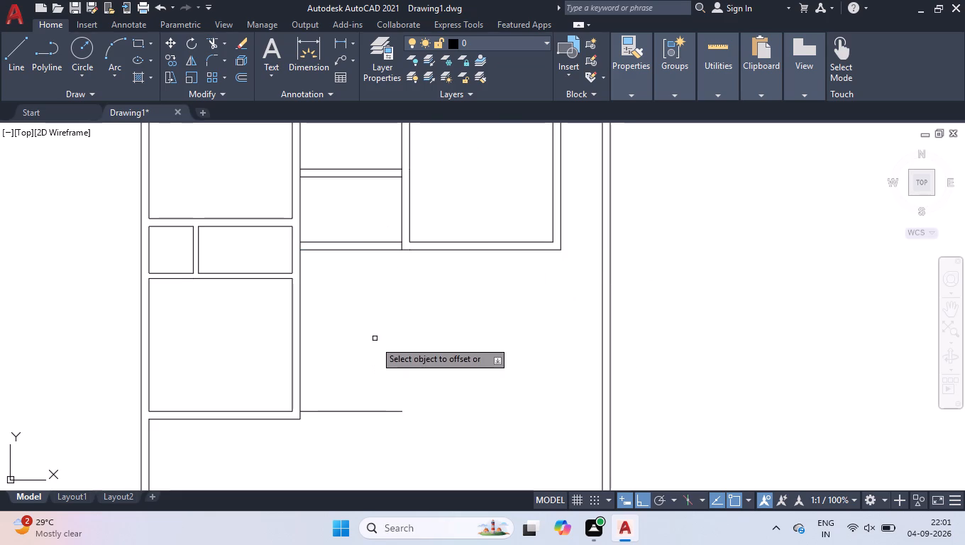
{"action": "left_click", "coordinate": [365, 412]}
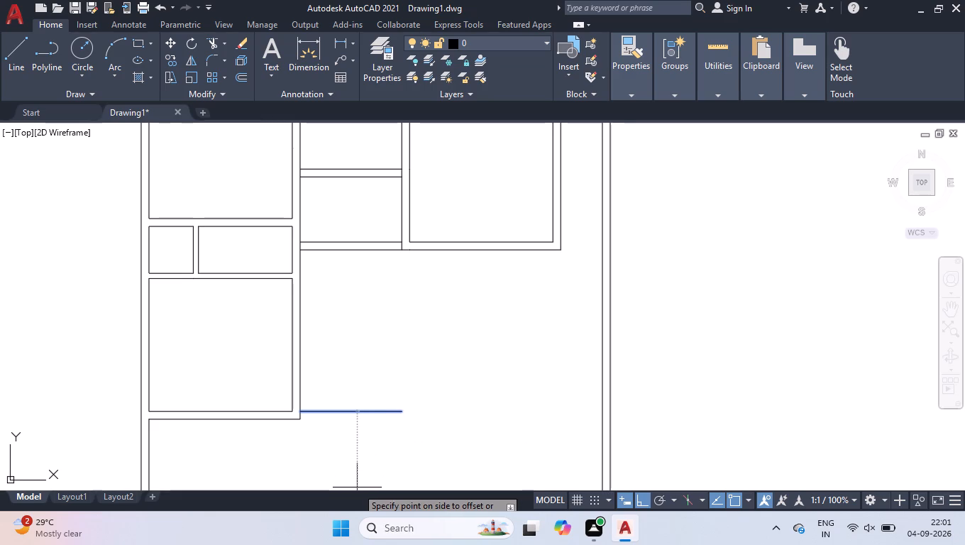
{"action": "key", "text": "9"}
{"action": "key", "text": "Return"}
{"action": "key", "text": "Return"}
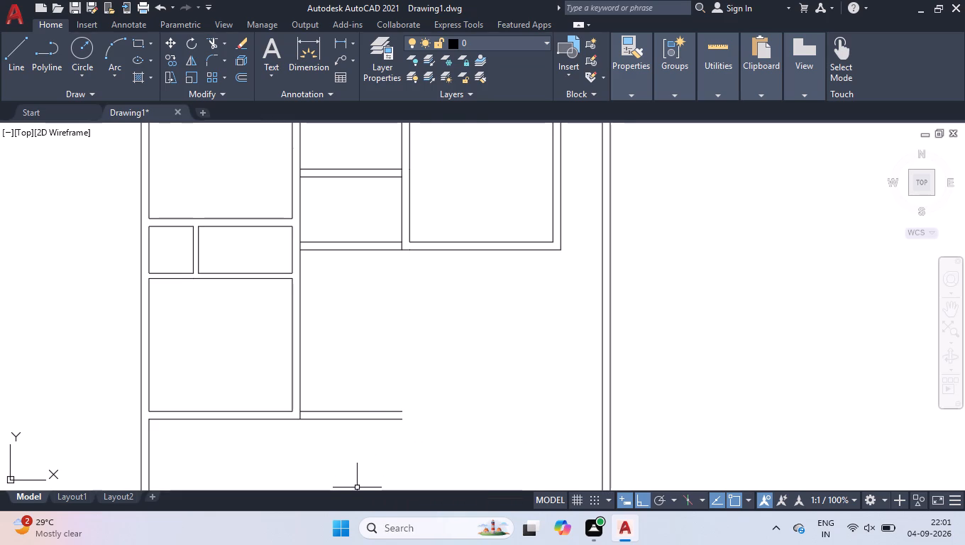
Extend the bottom wall's upper line 14'6" right with a new line, and continue it up to the large room's bottom wall.
{"action": "key", "text": "l"}
{"action": "key", "text": "Return"}
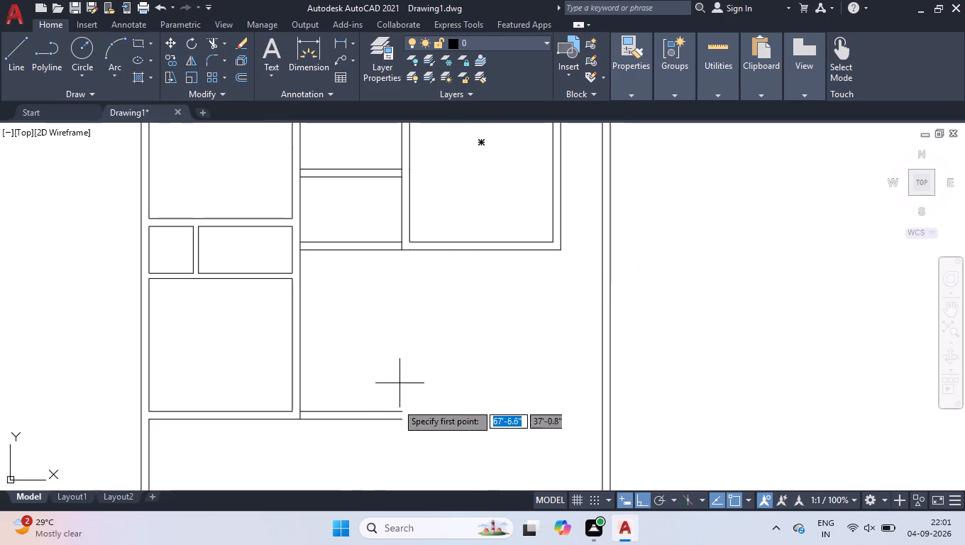
{"action": "left_click", "coordinate": [405, 414]}
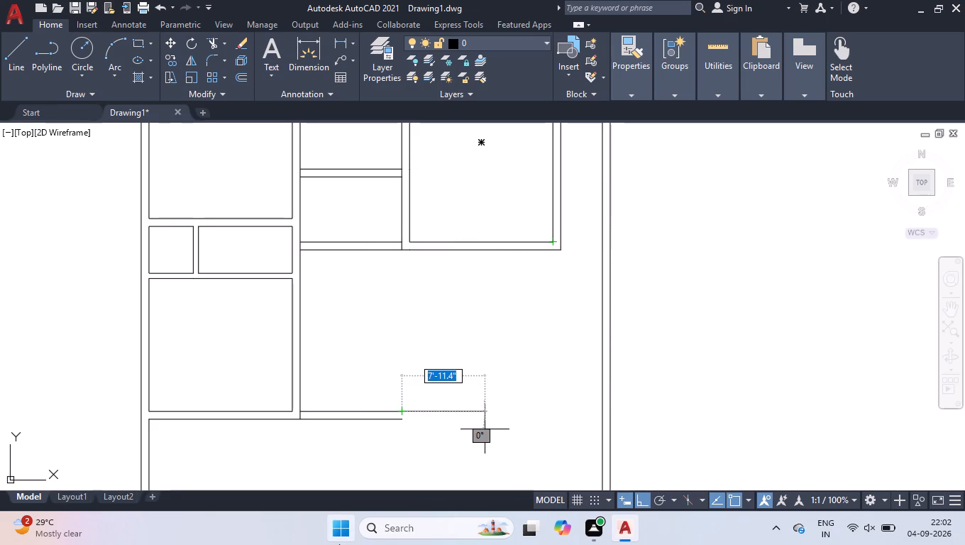
{"action": "left_click", "coordinate": [552, 392]}
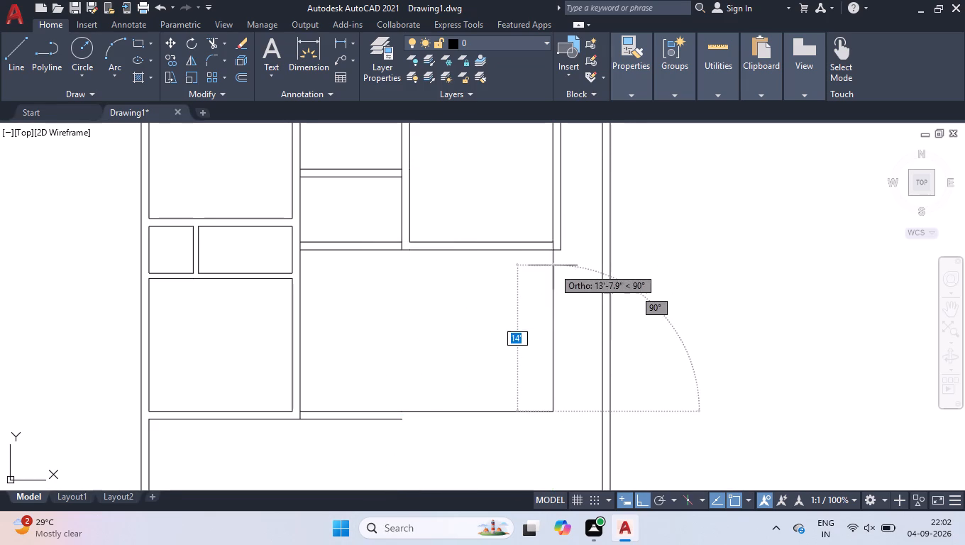
{"action": "left_click", "coordinate": [550, 252]}
{"action": "key", "text": "space"}
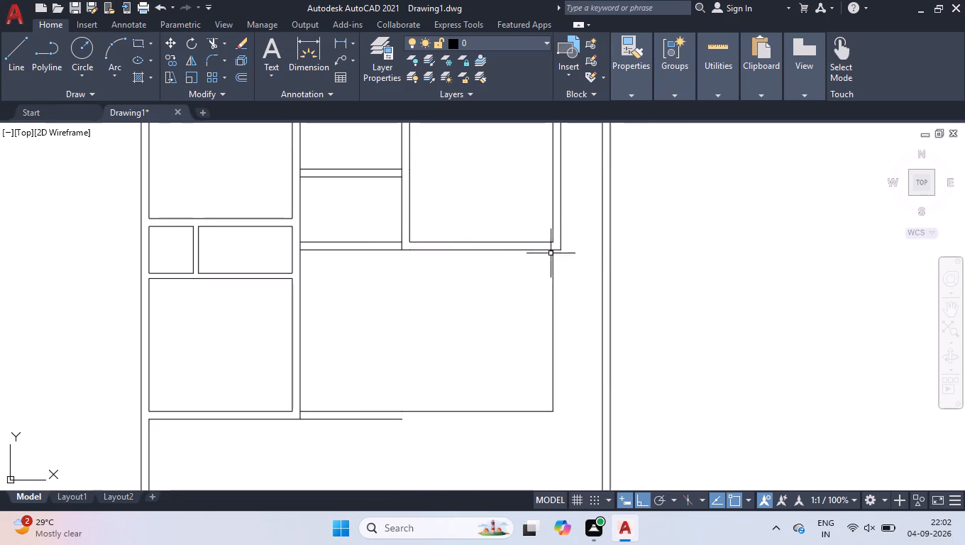
Offset the new room's right side line and the added bottom segment 9" outward.
{"action": "left_click_drag", "start_coordinate": [568, 299], "coordinate": [568, 312]}
{"action": "left_click", "coordinate": [545, 404]}
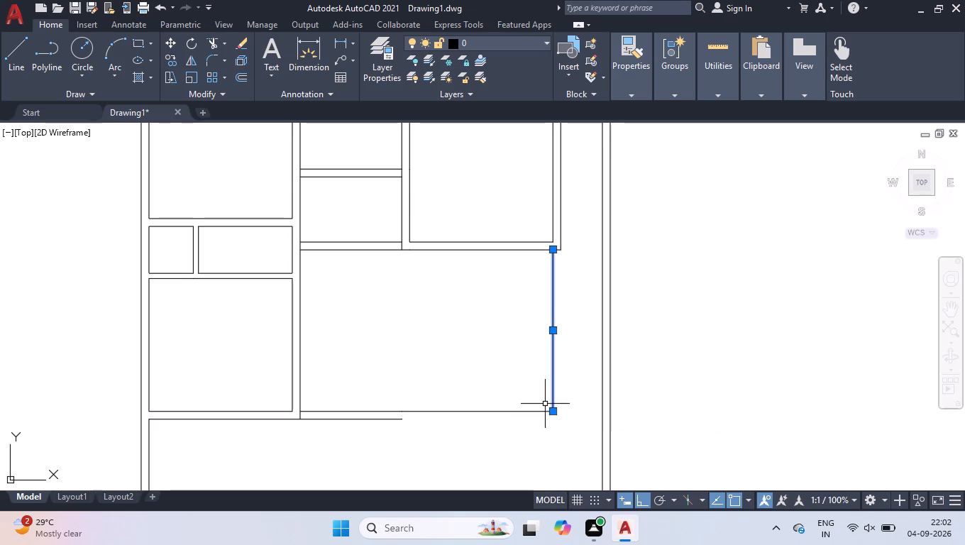
{"action": "type", "text": "off"}
{"action": "key", "text": "Return"}
{"action": "key", "text": "9"}
{"action": "key", "text": "Return"}
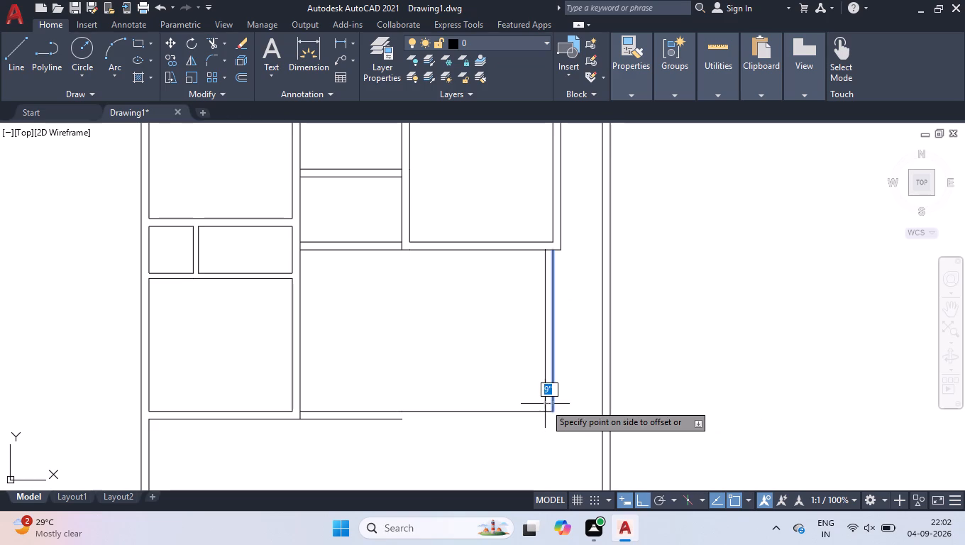
{"action": "left_click", "coordinate": [573, 399]}
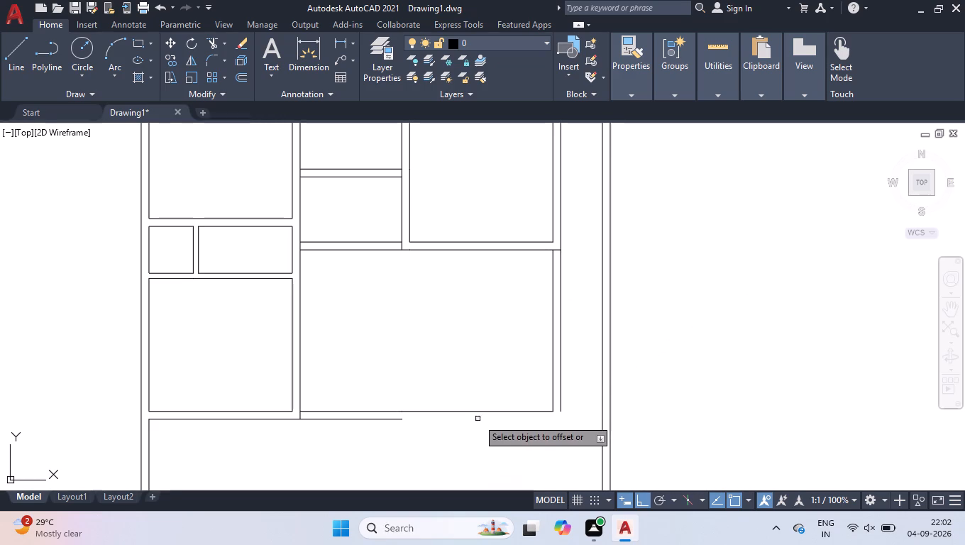
{"action": "left_click_drag", "start_coordinate": [479, 410], "coordinate": [480, 417]}
{"action": "left_click", "coordinate": [481, 433]}
{"action": "key", "text": "Return"}
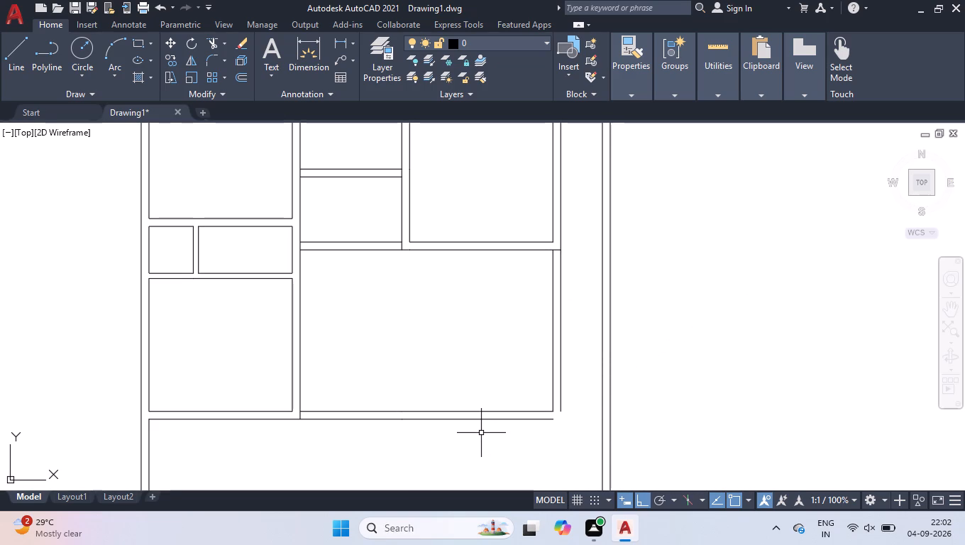
Fillet the outer bottom and right wall lines into a closed square corner.
{"action": "key", "text": "f"}
{"action": "key", "text": "Return"}
{"action": "scroll", "coordinate": [543, 418], "scroll_direction": "up", "scroll_amount": 4}
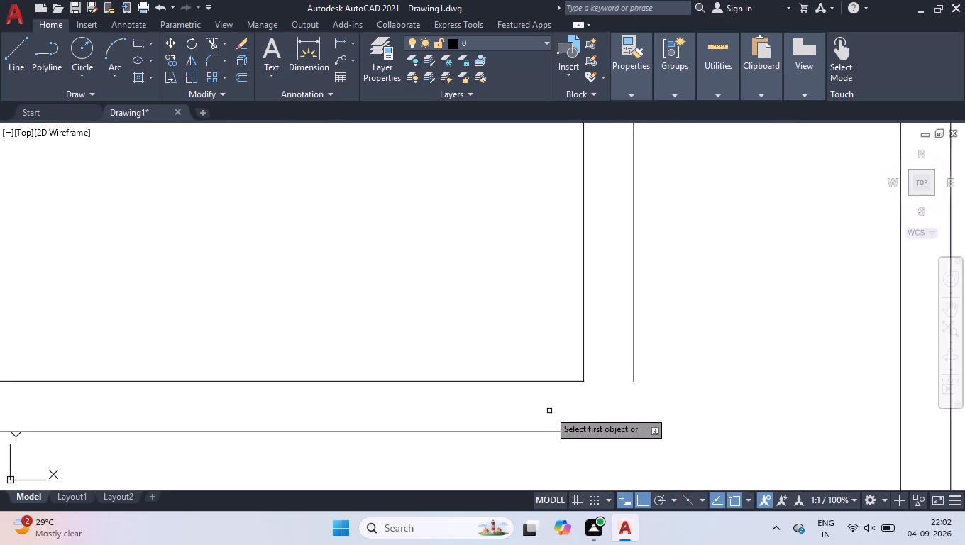
{"action": "scroll", "coordinate": [549, 410], "scroll_direction": "up", "scroll_amount": 1}
{"action": "left_click", "coordinate": [555, 446]}
{"action": "left_click", "coordinate": [682, 341]}
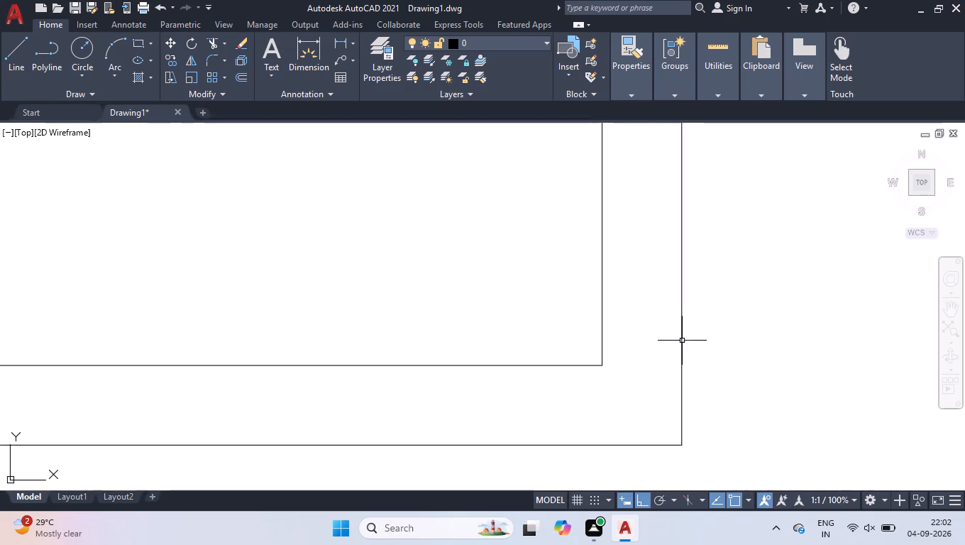
{"action": "key", "text": "space"}
{"action": "scroll", "coordinate": [669, 404], "scroll_direction": "down", "scroll_amount": 4}
{"action": "key", "text": "space"}
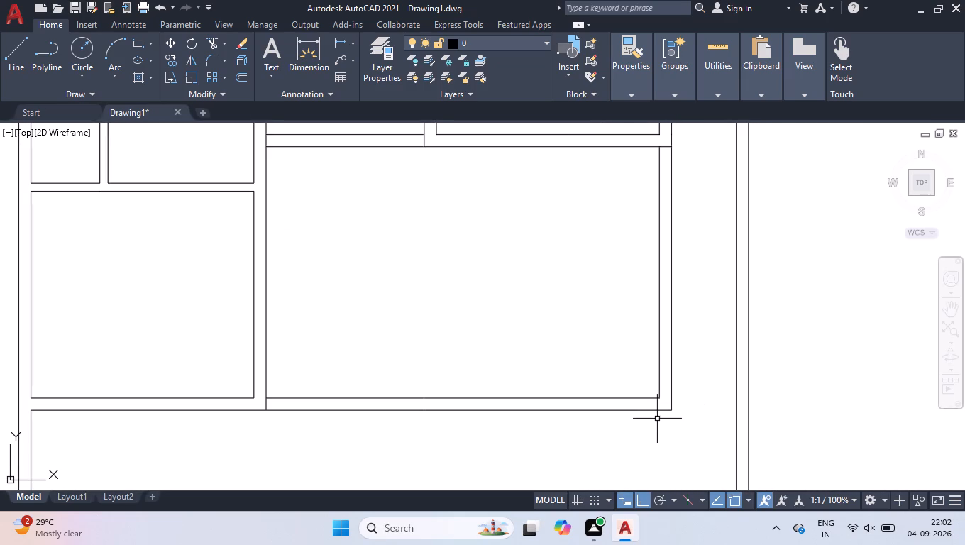
Join the two collinear segments of the bottom wall's outer line, and likewise those of its inner line.
{"action": "left_click", "coordinate": [513, 404]}
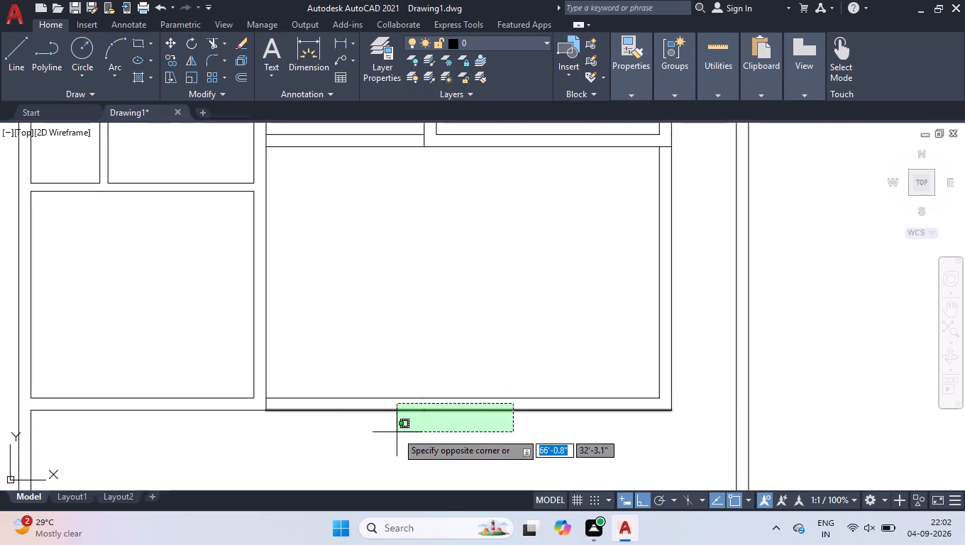
{"action": "left_click", "coordinate": [397, 432]}
{"action": "key", "text": "j"}
{"action": "key", "text": "Return"}
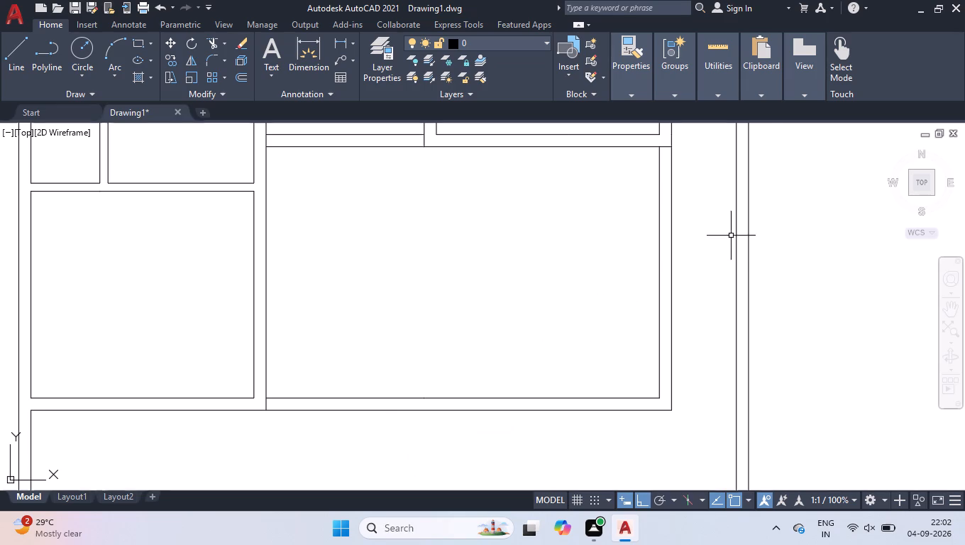
{"action": "left_click", "coordinate": [563, 388]}
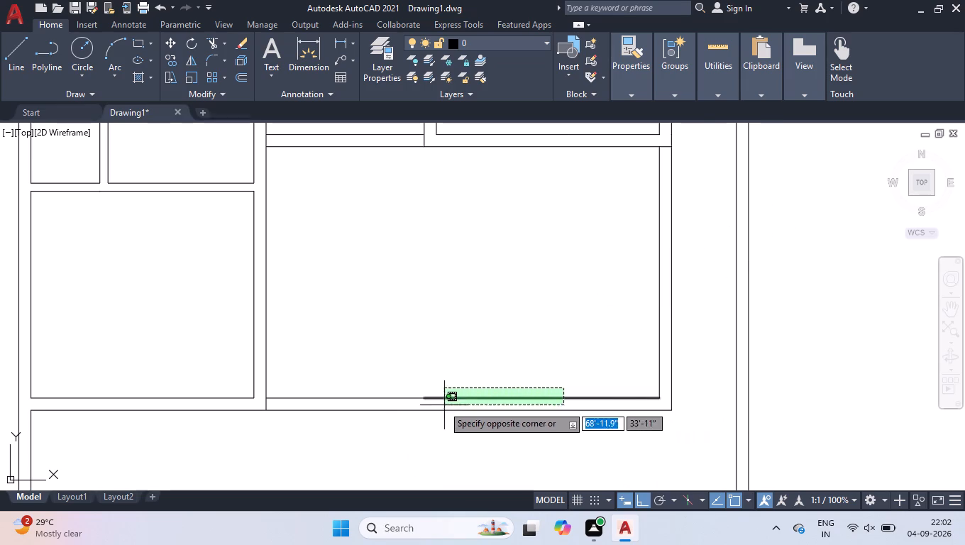
{"action": "left_click", "coordinate": [403, 402]}
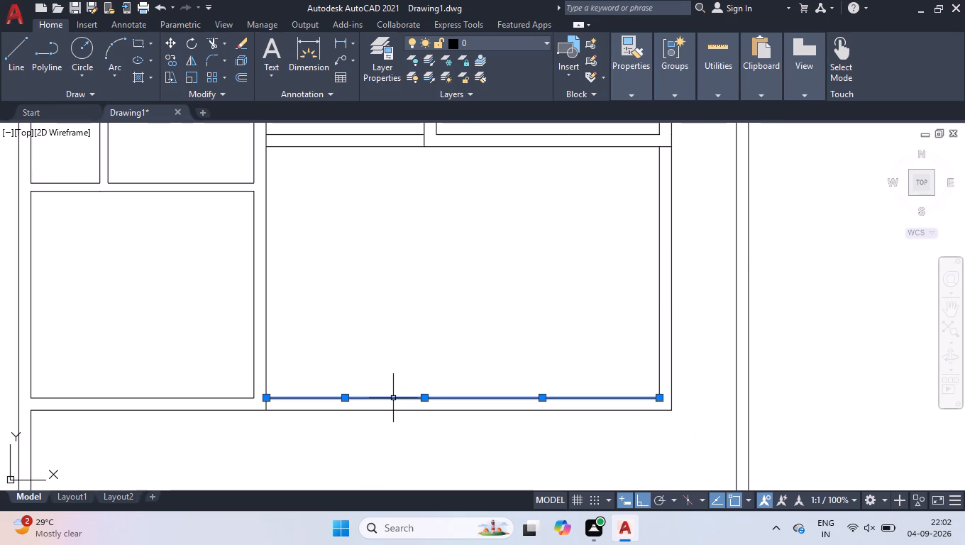
{"action": "key", "text": "j"}
{"action": "key", "text": "Return"}
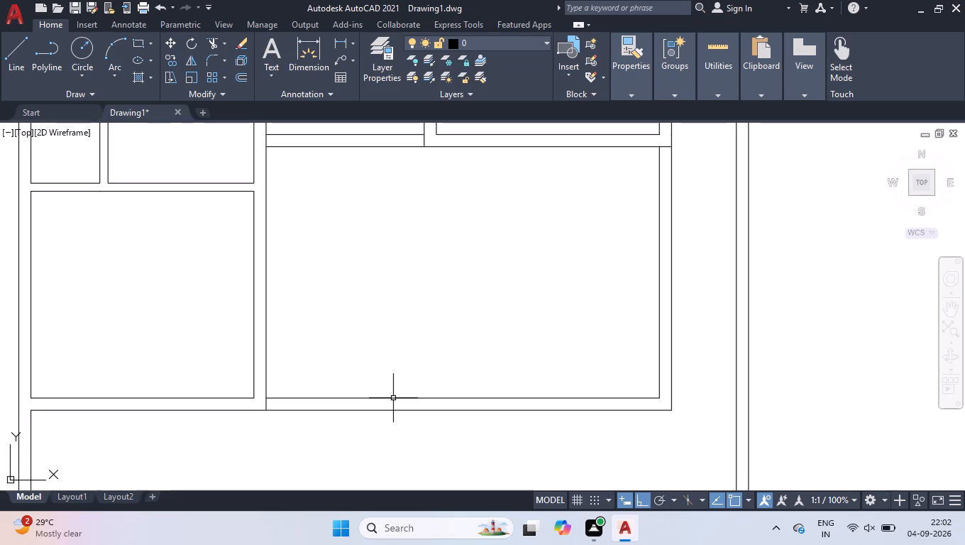
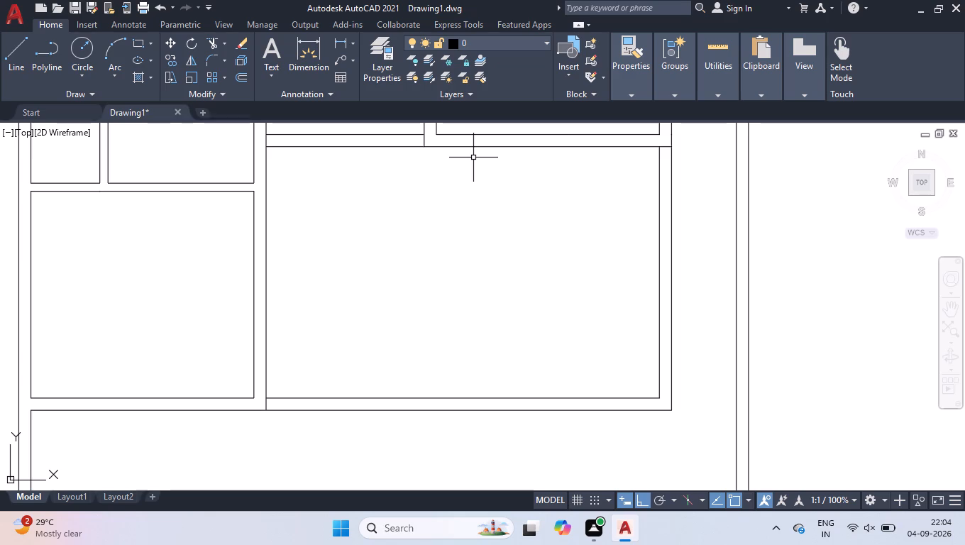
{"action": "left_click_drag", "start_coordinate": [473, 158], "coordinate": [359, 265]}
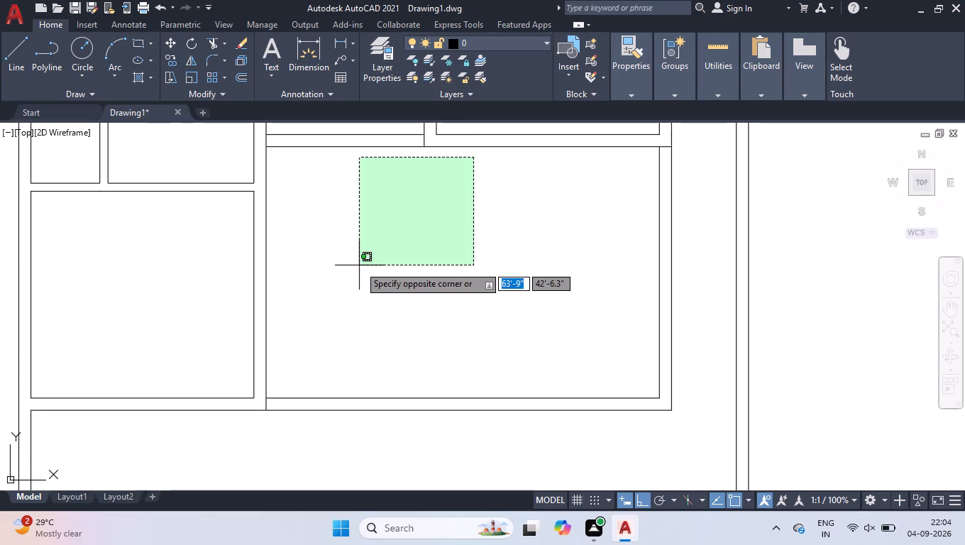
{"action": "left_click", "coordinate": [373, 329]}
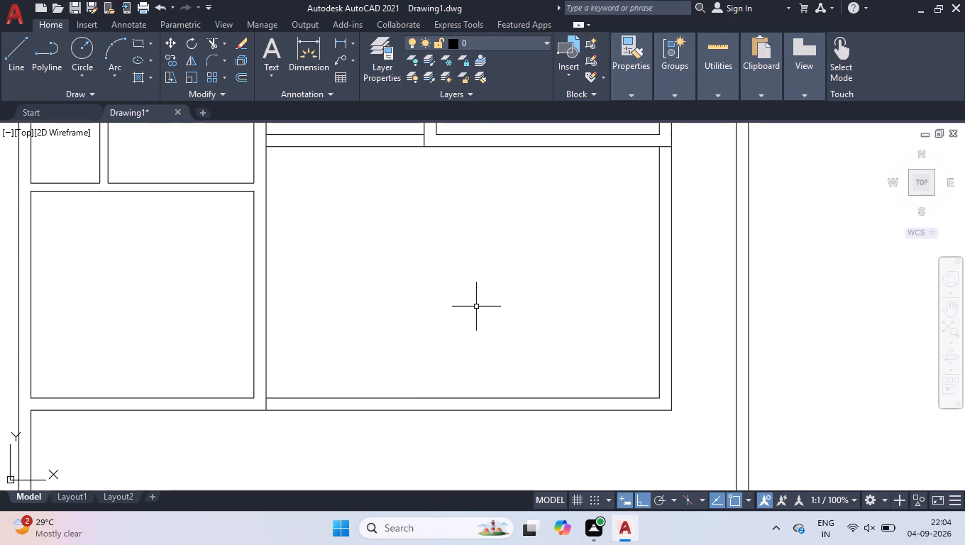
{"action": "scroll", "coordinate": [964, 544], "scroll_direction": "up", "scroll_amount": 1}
Offset the lower-left room's left inner wall line 18'6" to the right, and offset that new line a further 9" right.
{"action": "scroll", "coordinate": [521, 202], "scroll_direction": "down", "scroll_amount": 2}
{"action": "scroll", "coordinate": [491, 259], "scroll_direction": "up", "scroll_amount": 1}
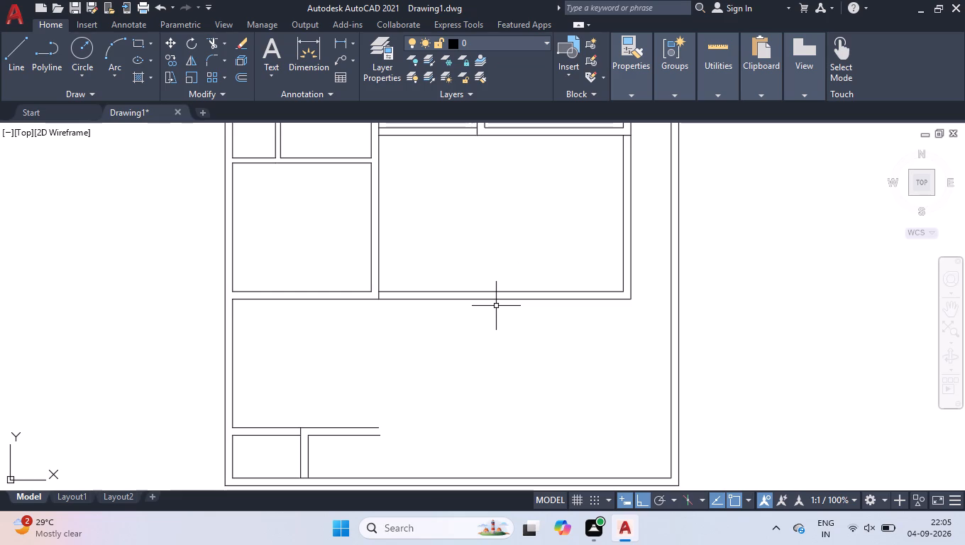
{"action": "type", "text": "off"}
{"action": "key", "text": "Return"}
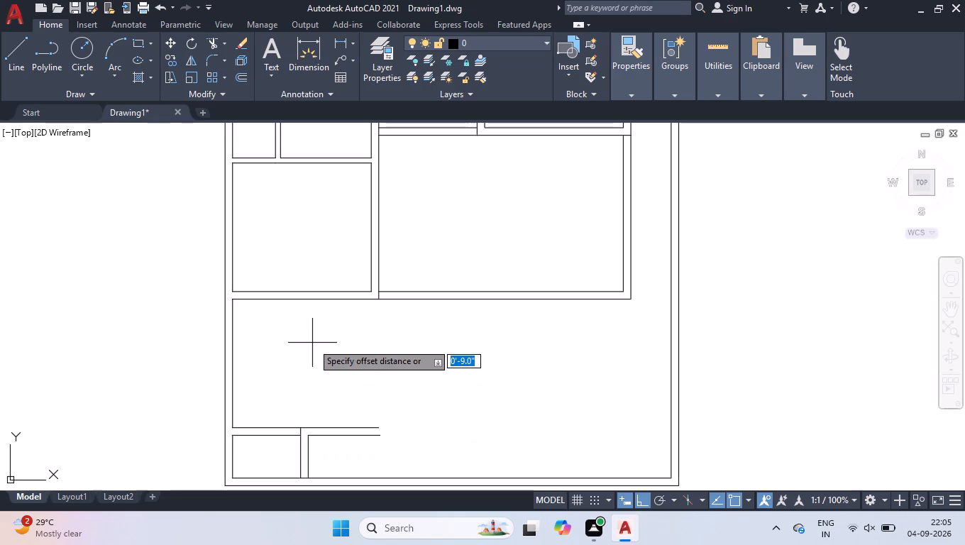
{"action": "type", "text": "18"}
{"action": "type", "text": "'6"}
{"action": "key", "text": "Return"}
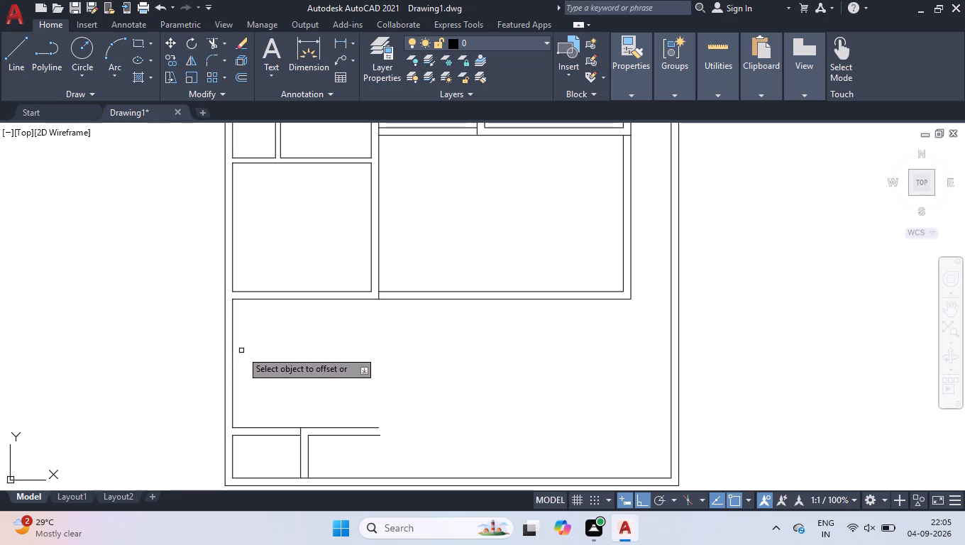
{"action": "left_click", "coordinate": [232, 353]}
{"action": "left_click", "coordinate": [405, 381]}
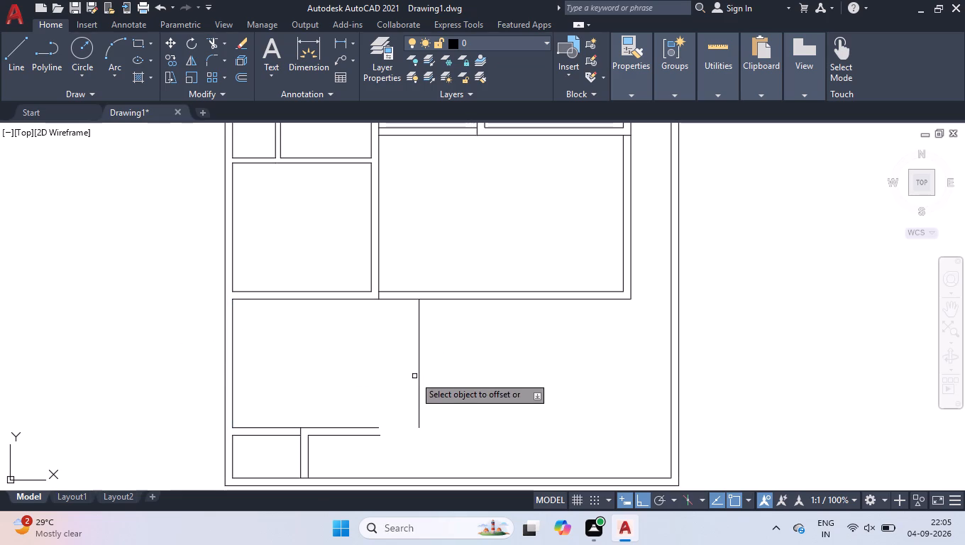
{"action": "left_click", "coordinate": [421, 371]}
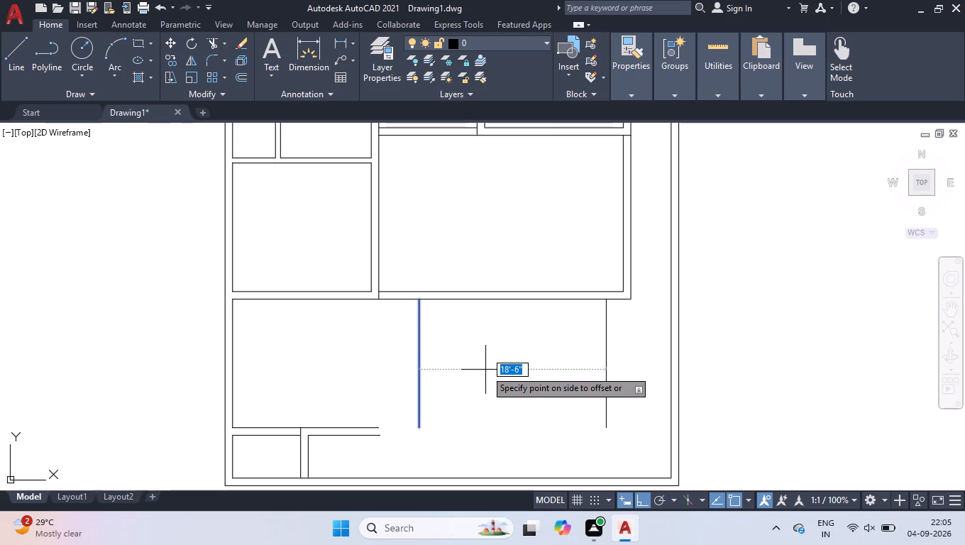
{"action": "key", "text": "9"}
{"action": "key", "text": "Return"}
{"action": "key", "text": "Return"}
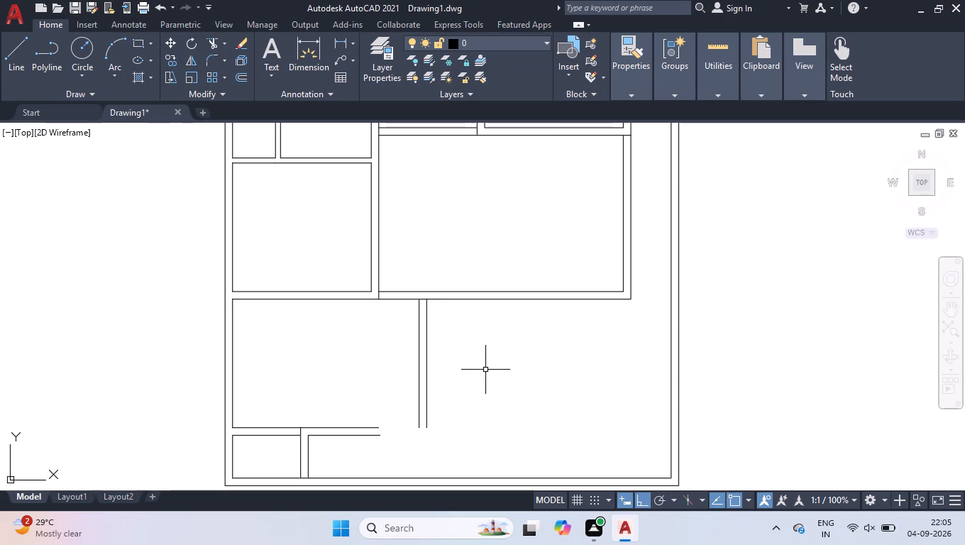
Extend the new inner side line up to the large room's bottom wall, and the lower-left room's bottom line across to it.
{"action": "type", "text": "ex"}
{"action": "key", "text": "Return"}
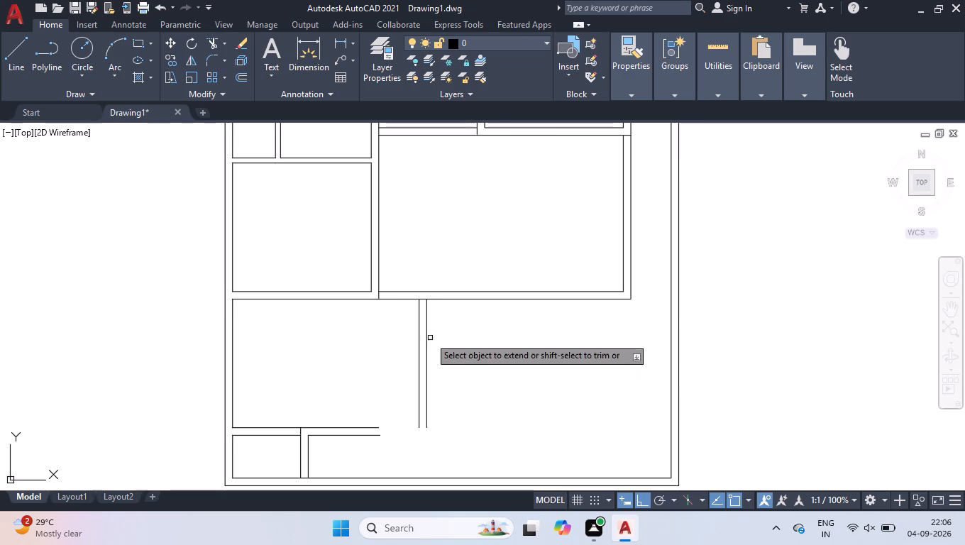
{"action": "left_click", "coordinate": [419, 336]}
{"action": "left_click_drag", "start_coordinate": [359, 383], "coordinate": [304, 464]}
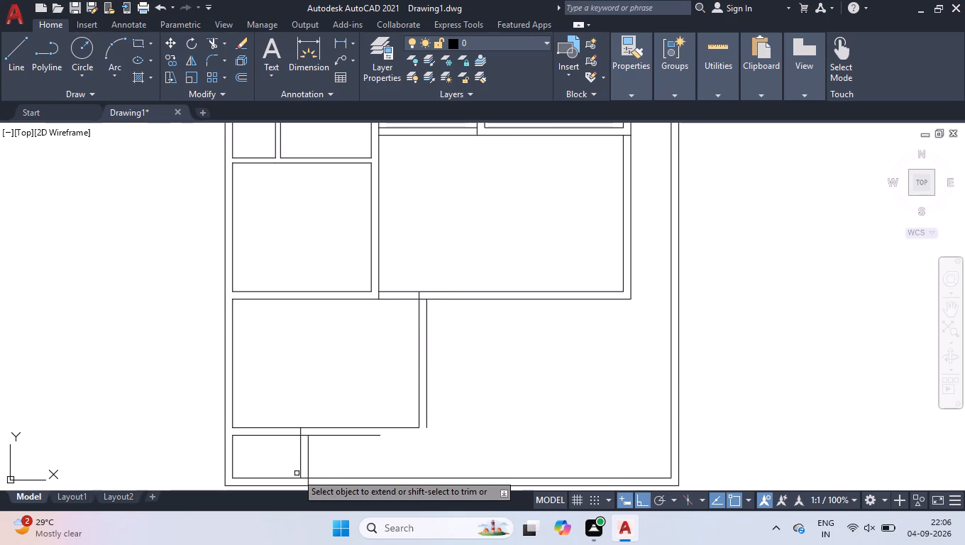
{"action": "key", "text": "space"}
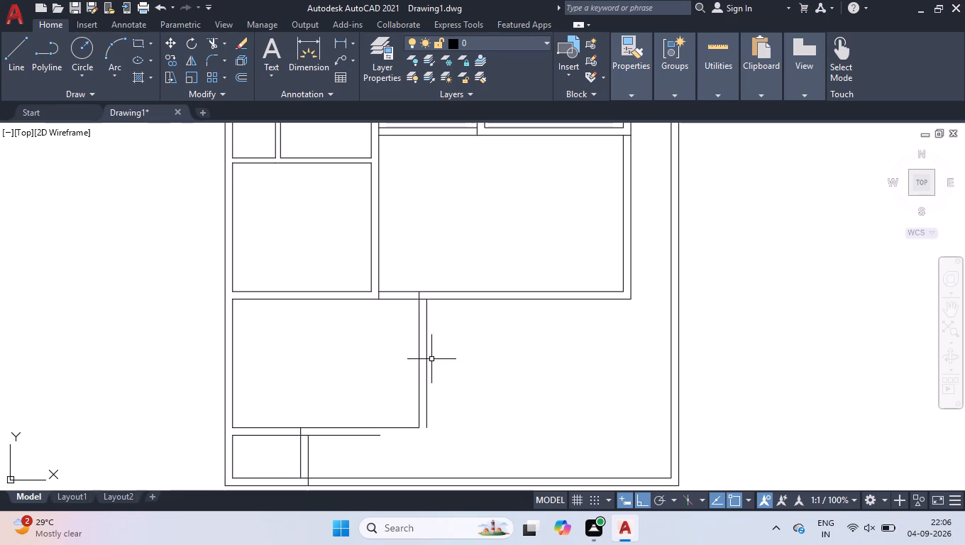
Draw a line 9" down from the lower-left room's bottom-right corner, continuing 8' to the right.
{"action": "scroll", "coordinate": [414, 439], "scroll_direction": "up", "scroll_amount": 3}
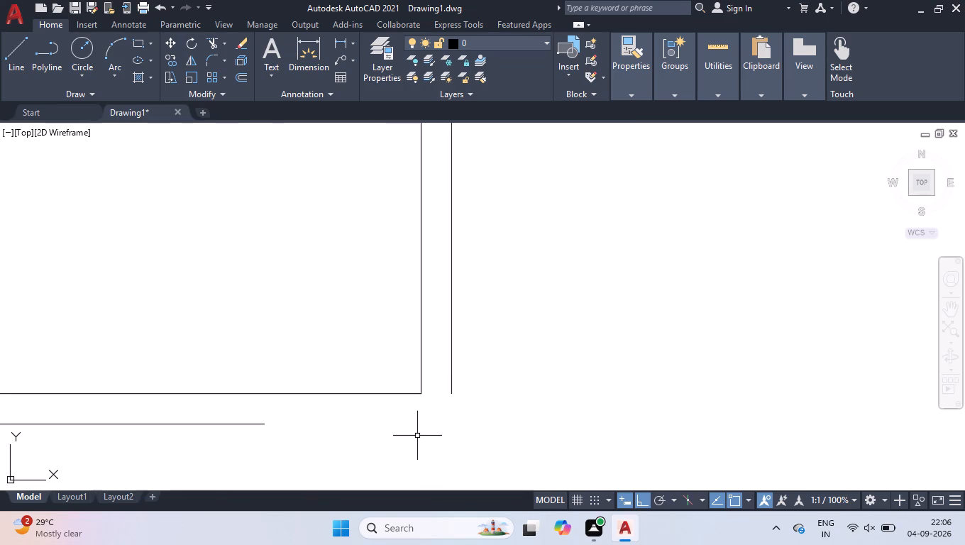
{"action": "key", "text": "l"}
{"action": "key", "text": "Return"}
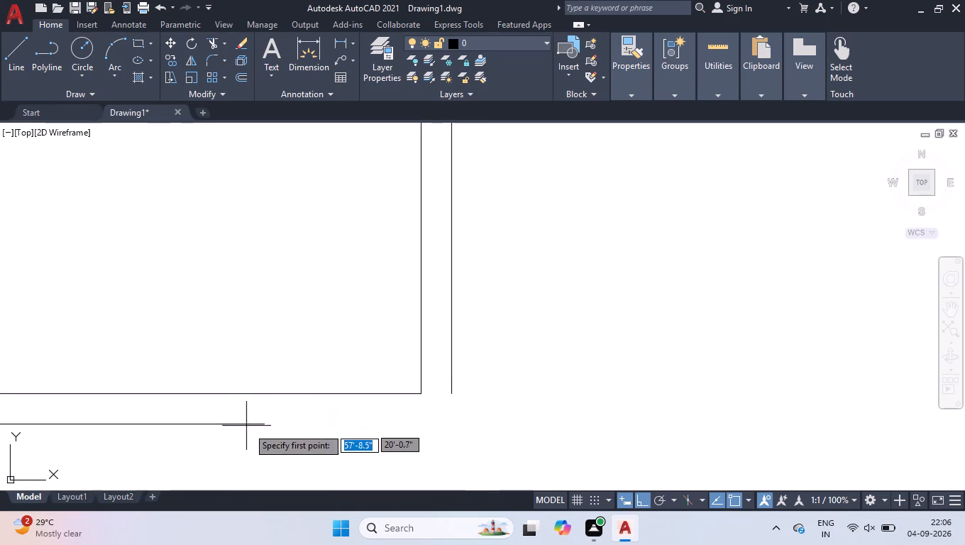
{"action": "left_click", "coordinate": [419, 395]}
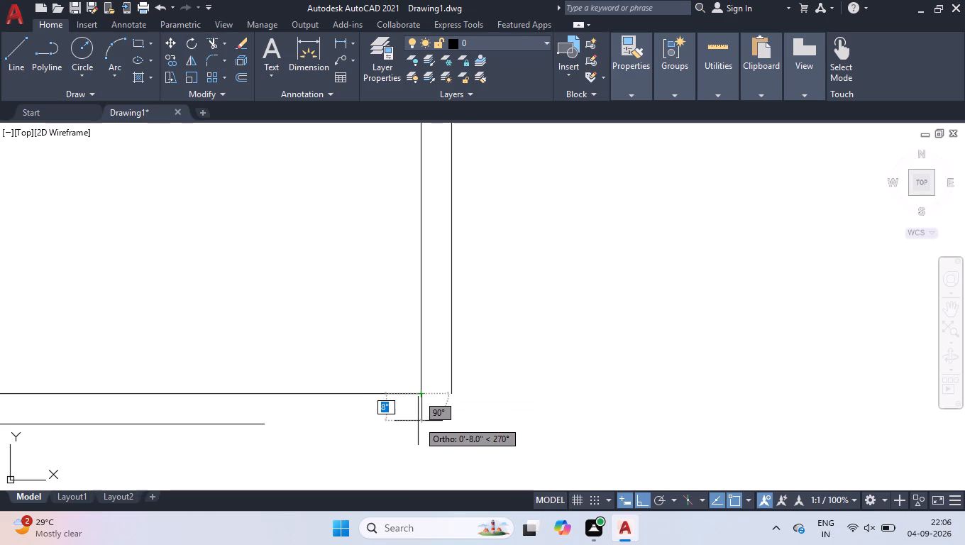
{"action": "key", "text": "9"}
{"action": "key", "text": "Return"}
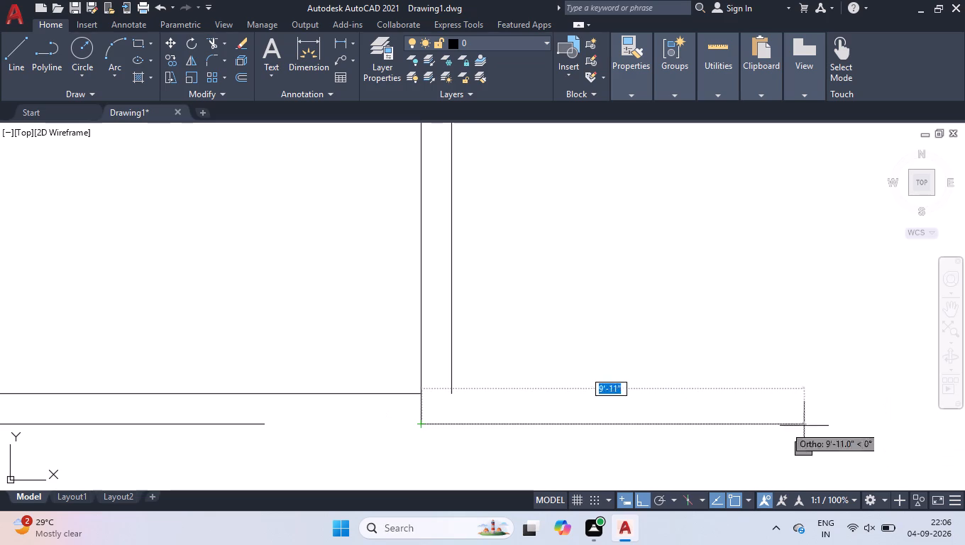
{"action": "scroll", "coordinate": [693, 426], "scroll_direction": "down", "scroll_amount": 2}
{"action": "scroll", "coordinate": [614, 401], "scroll_direction": "down", "scroll_amount": 1}
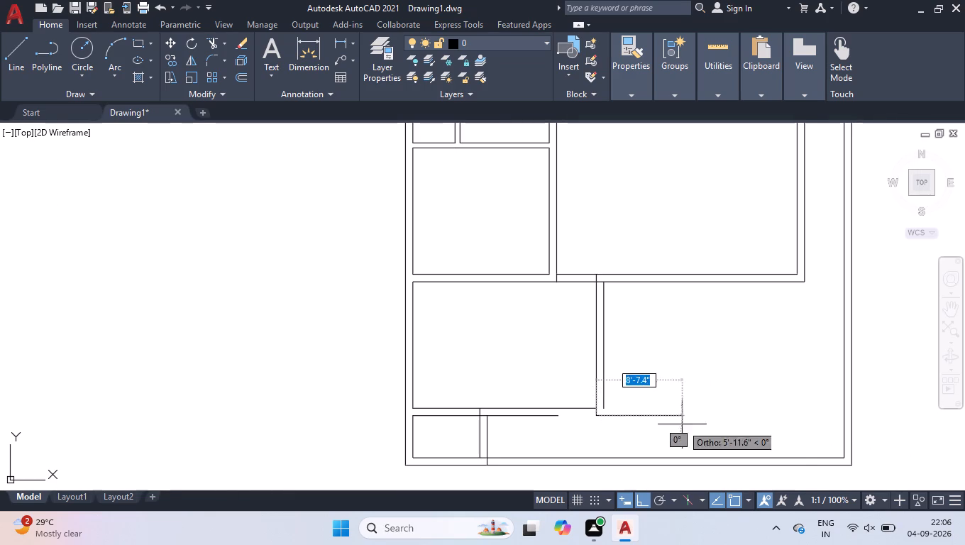
{"action": "scroll", "coordinate": [777, 402], "scroll_direction": "up", "scroll_amount": 2}
{"action": "scroll", "coordinate": [671, 410], "scroll_direction": "down", "scroll_amount": 1}
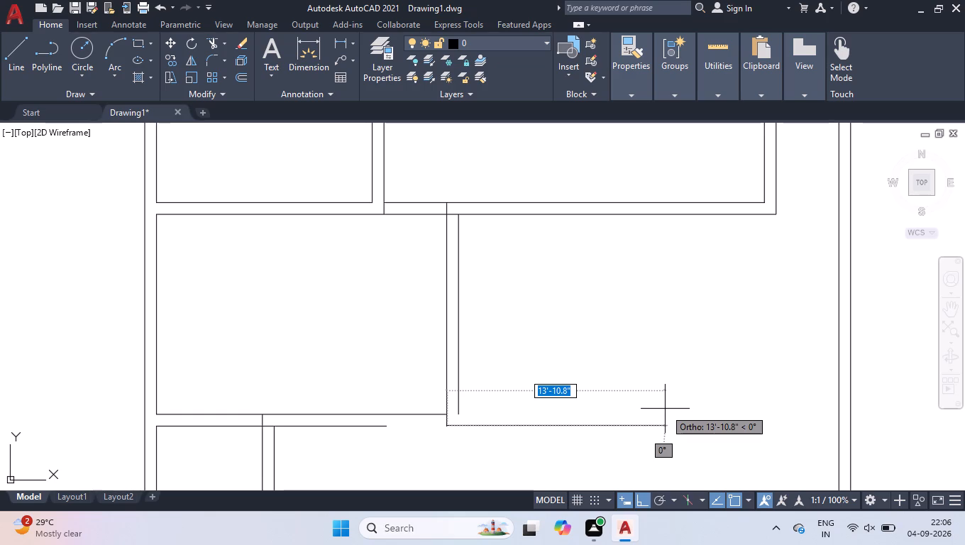
{"action": "type", "text": "8'"}
{"action": "key", "text": "Return"}
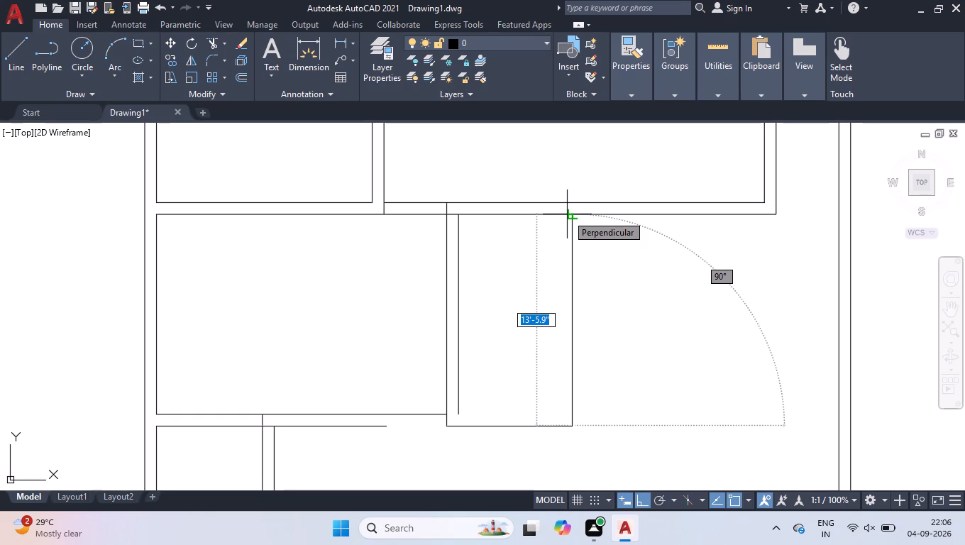
{"action": "key", "text": "Return"}
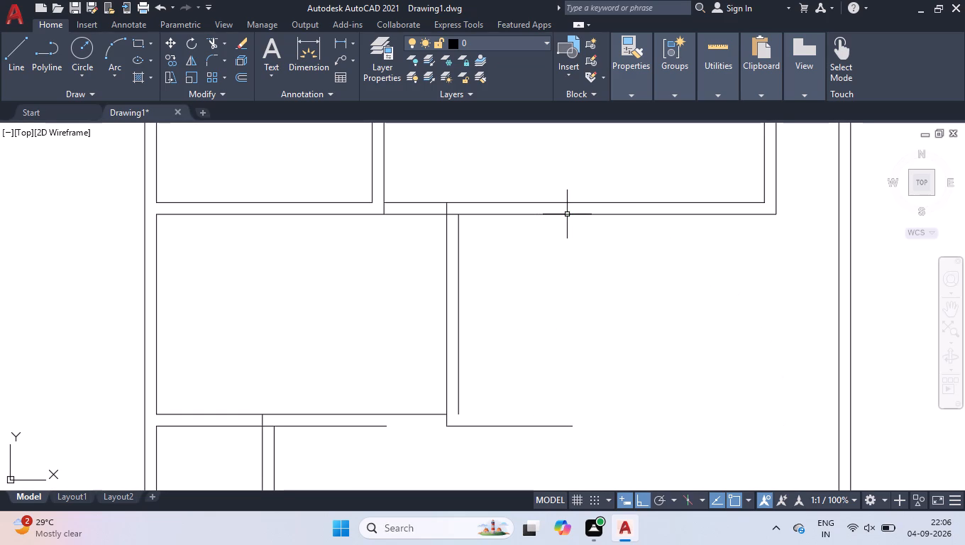
Draw the adjoining room's inner outline 8' right from the outer side line's lower end, and up to the large room's bottom wall.
{"action": "key", "text": "l"}
{"action": "key", "text": "Return"}
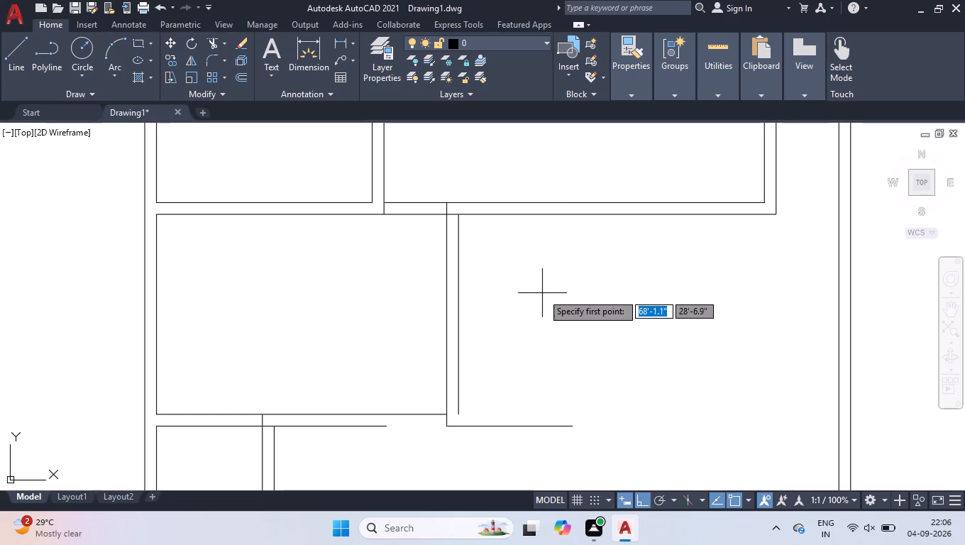
{"action": "left_click", "coordinate": [457, 415]}
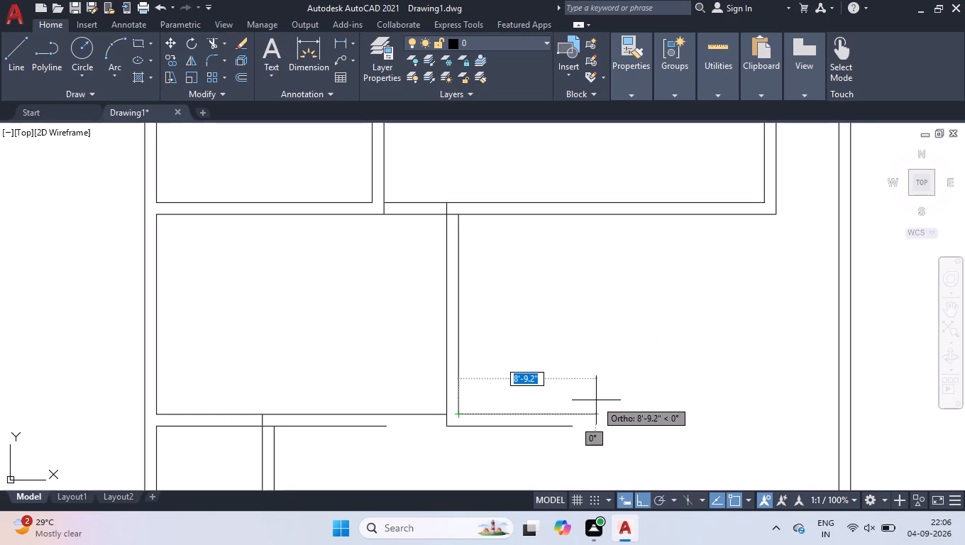
{"action": "type", "text": "8'"}
{"action": "key", "text": "Return"}
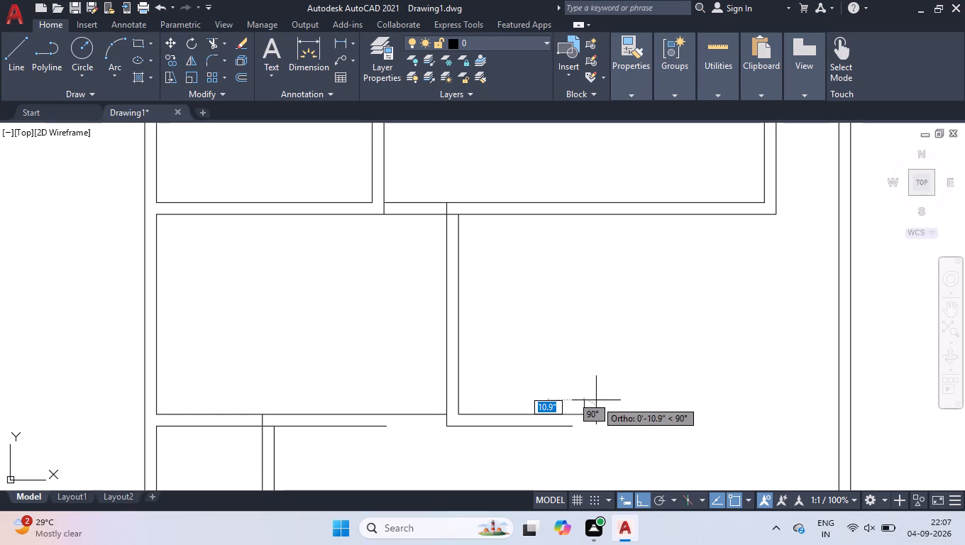
{"action": "left_click", "coordinate": [586, 214]}
{"action": "key", "text": "Return"}
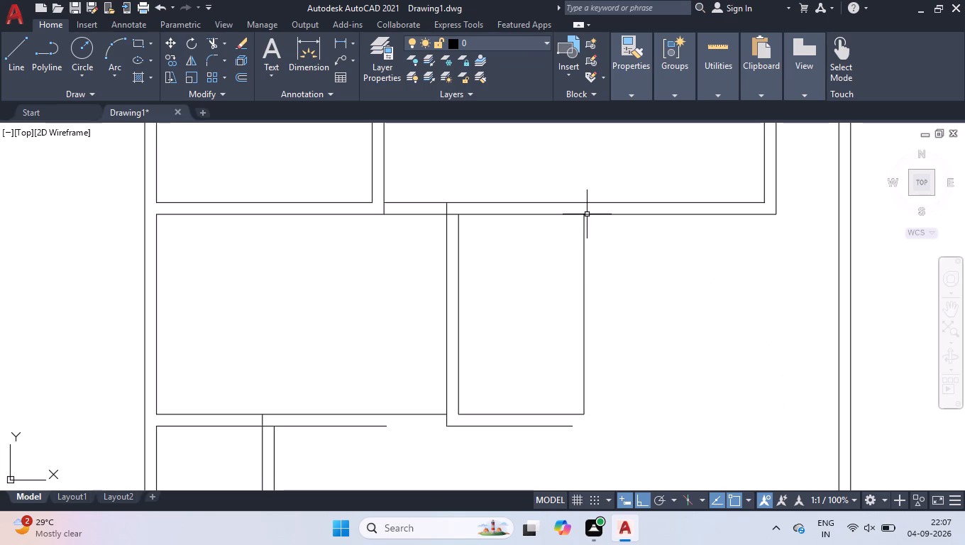
Continue the adjoining room's outer bottom line to 9" beyond its inner right line, and up 14'3" to the large room's inner bottom line.
{"action": "key", "text": "l"}
{"action": "key", "text": "Return"}
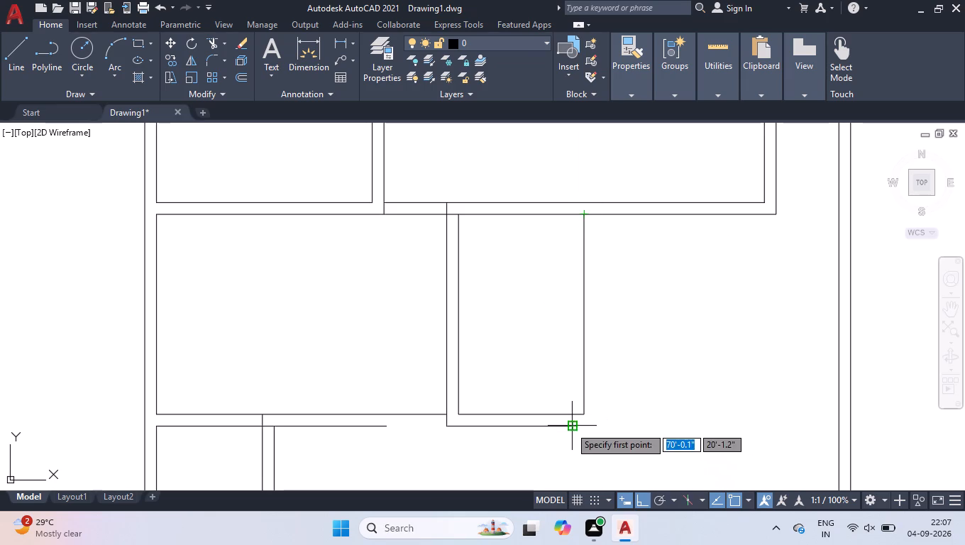
{"action": "left_click", "coordinate": [571, 426]}
{"action": "scroll", "coordinate": [585, 426], "scroll_direction": "up", "scroll_amount": 3}
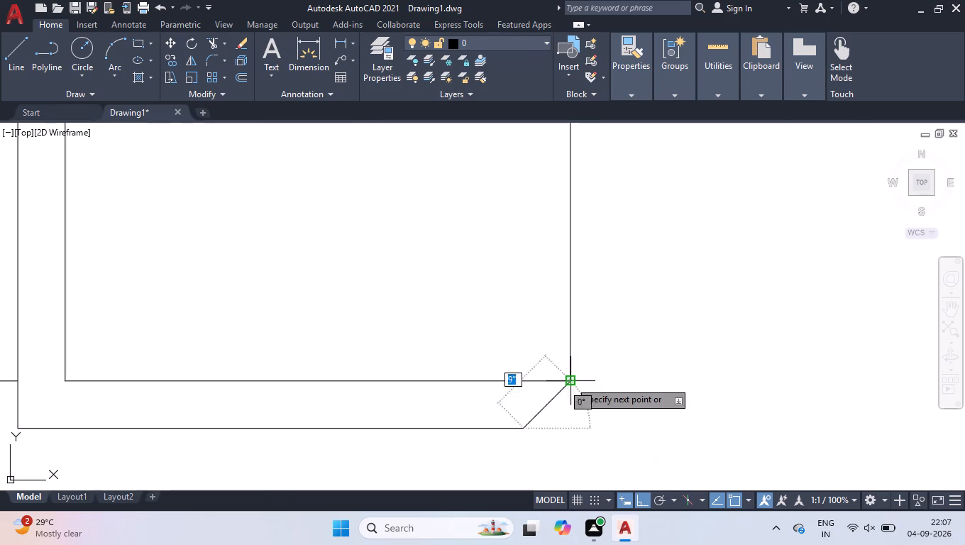
{"action": "left_click", "coordinate": [573, 425]}
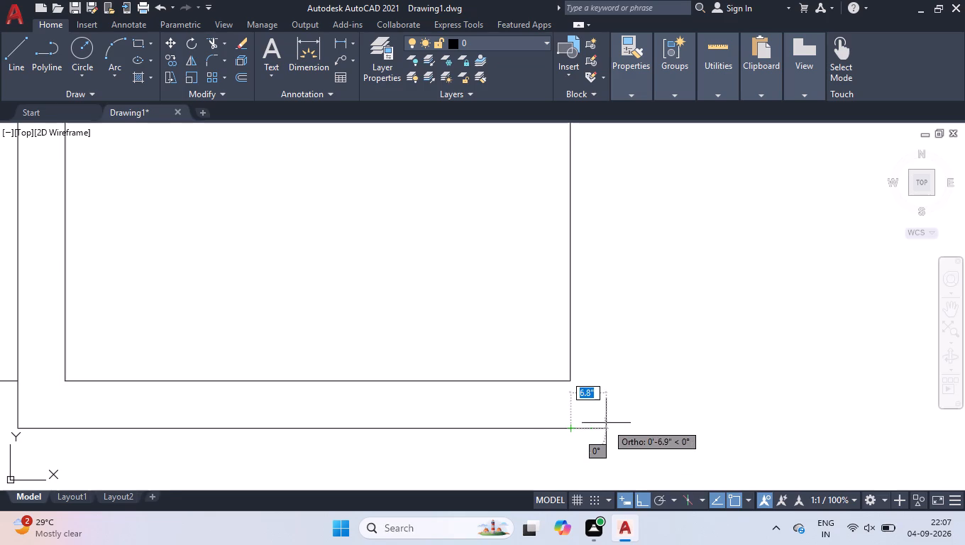
{"action": "key", "text": "9"}
{"action": "key", "text": "Return"}
{"action": "scroll", "coordinate": [685, 274], "scroll_direction": "down", "scroll_amount": 3}
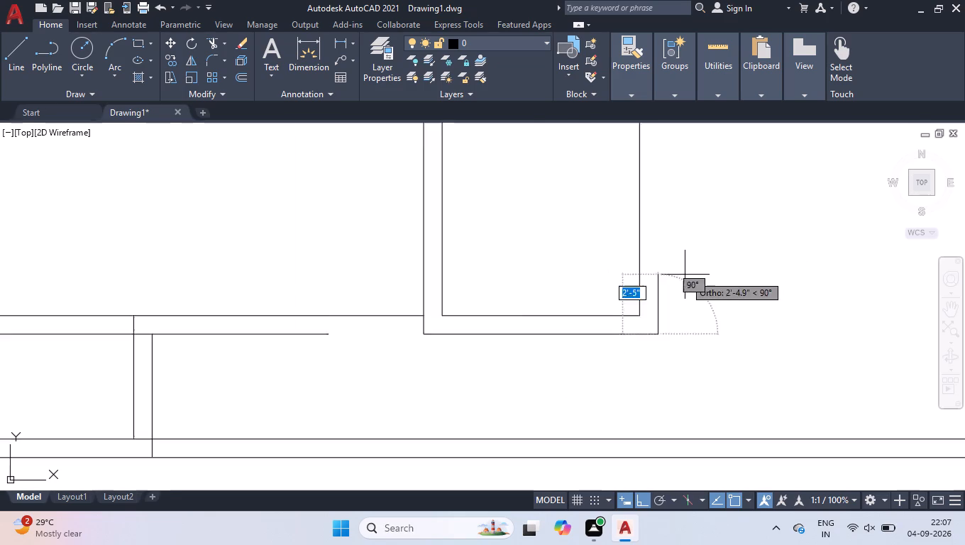
{"action": "scroll", "coordinate": [684, 251], "scroll_direction": "down", "scroll_amount": 2}
{"action": "scroll", "coordinate": [688, 160], "scroll_direction": "up", "scroll_amount": 2}
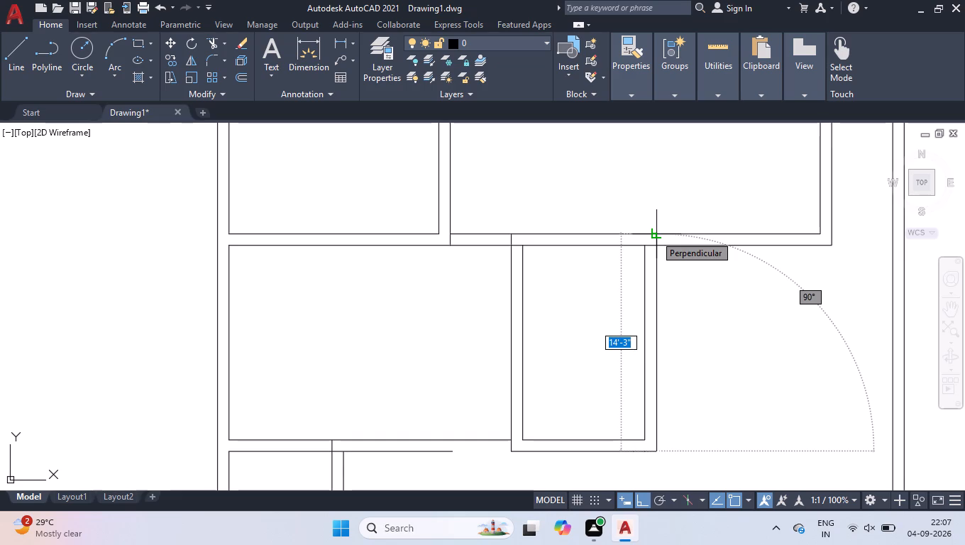
{"action": "left_click", "coordinate": [655, 235]}
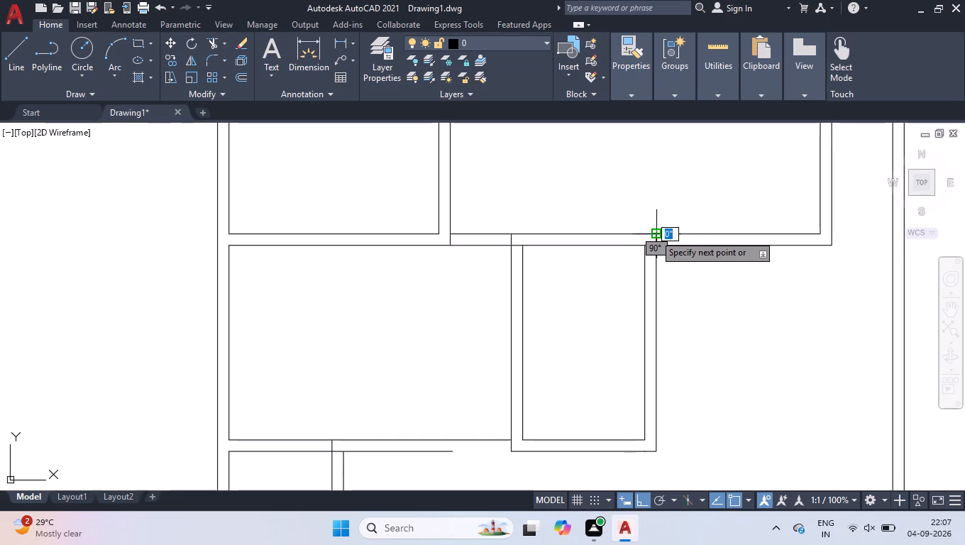
{"action": "key", "text": "Return"}
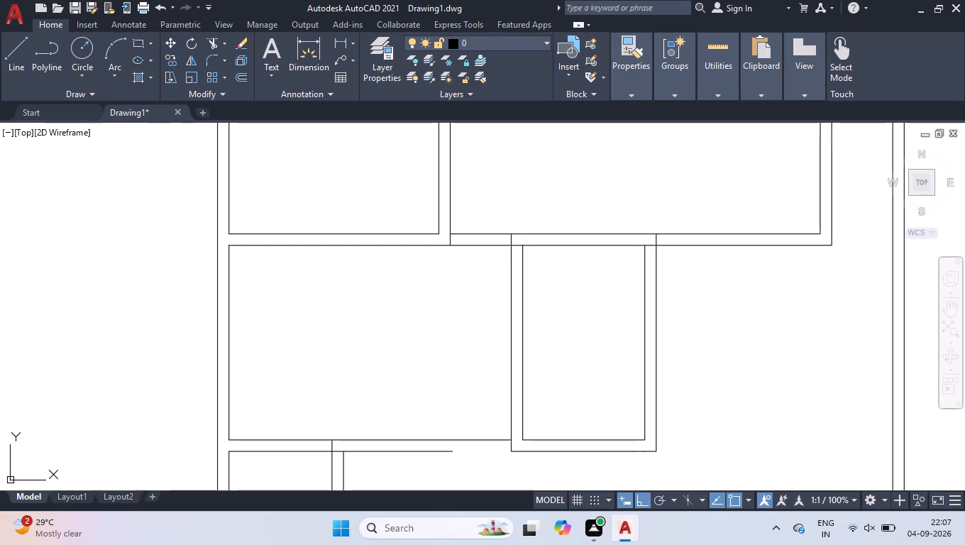
Measure the open space between the new narrow room and the building's right wall.
{"action": "type", "text": "meas"}
{"action": "key", "text": "Return"}
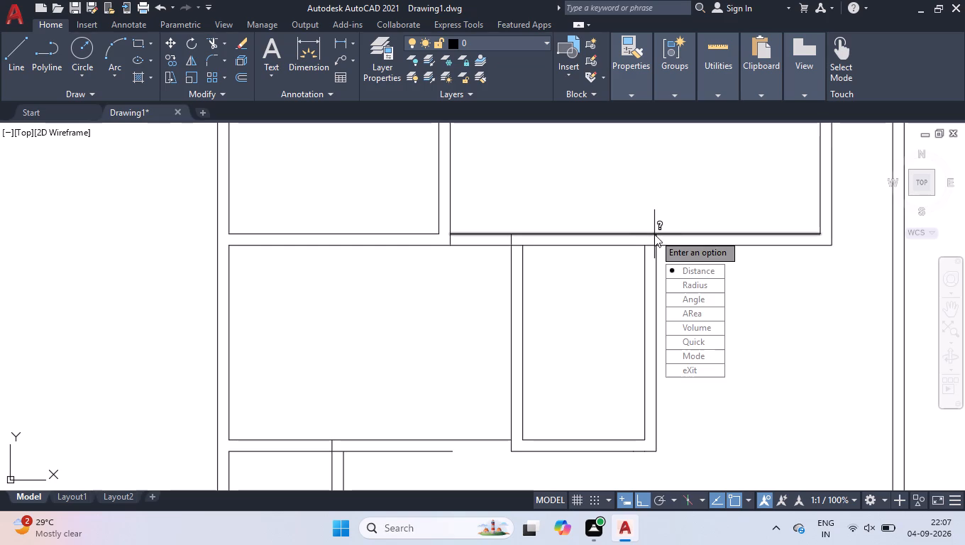
{"action": "left_click_drag", "start_coordinate": [714, 345], "coordinate": [654, 234]}
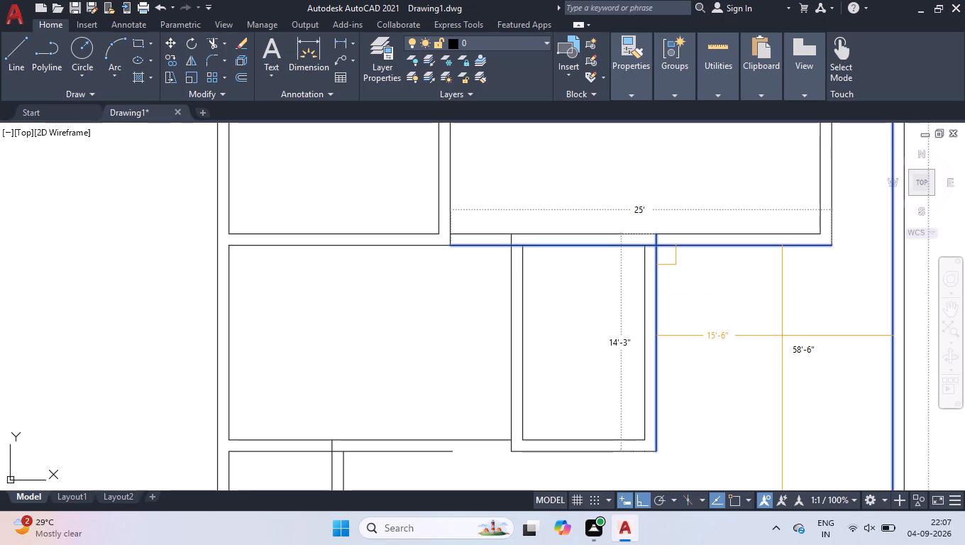
{"action": "key", "text": "Return"}
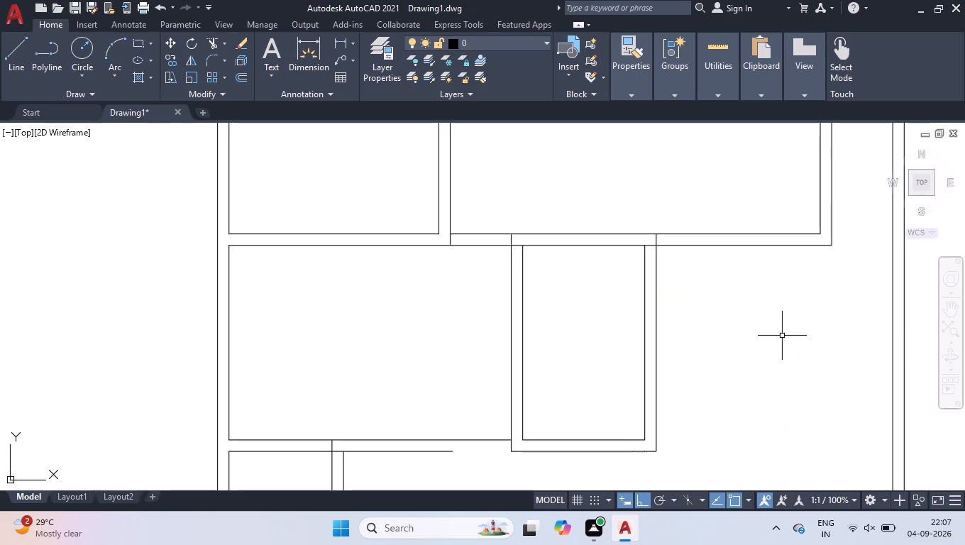
Break the large room's outer bottom line at the point where the narrow room's outer right line crosses it.
{"action": "type", "text": "br"}
{"action": "key", "text": "Down"}
{"action": "key", "text": "Return"}
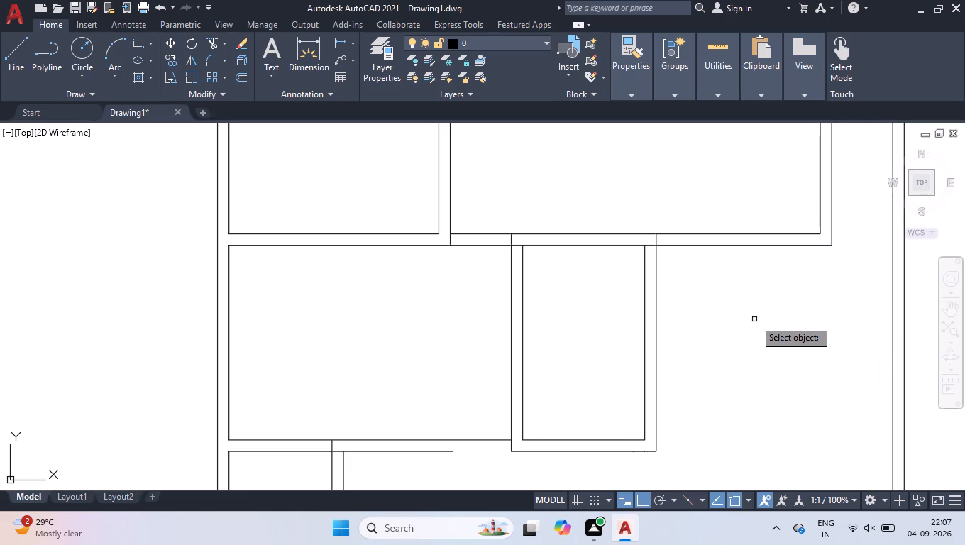
{"action": "left_click", "coordinate": [685, 244]}
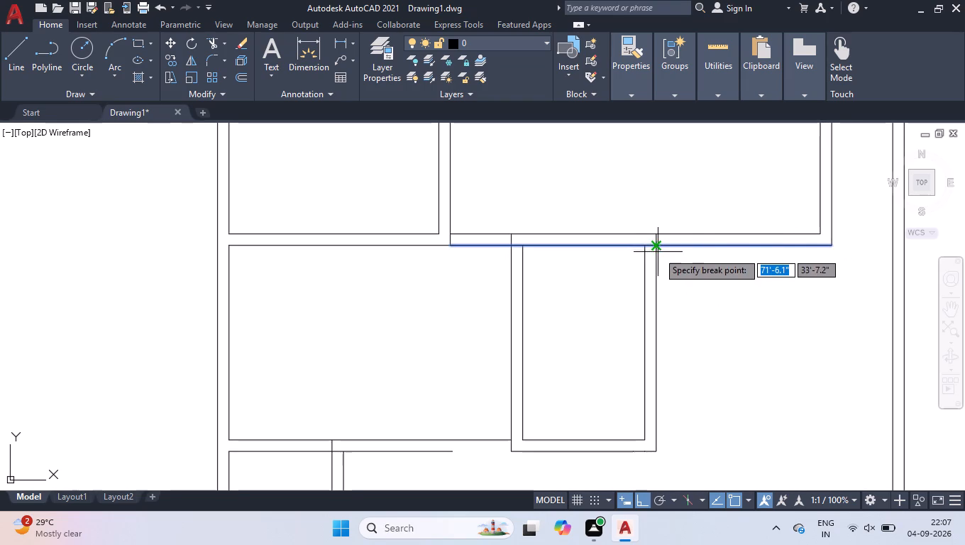
{"action": "left_click", "coordinate": [655, 246]}
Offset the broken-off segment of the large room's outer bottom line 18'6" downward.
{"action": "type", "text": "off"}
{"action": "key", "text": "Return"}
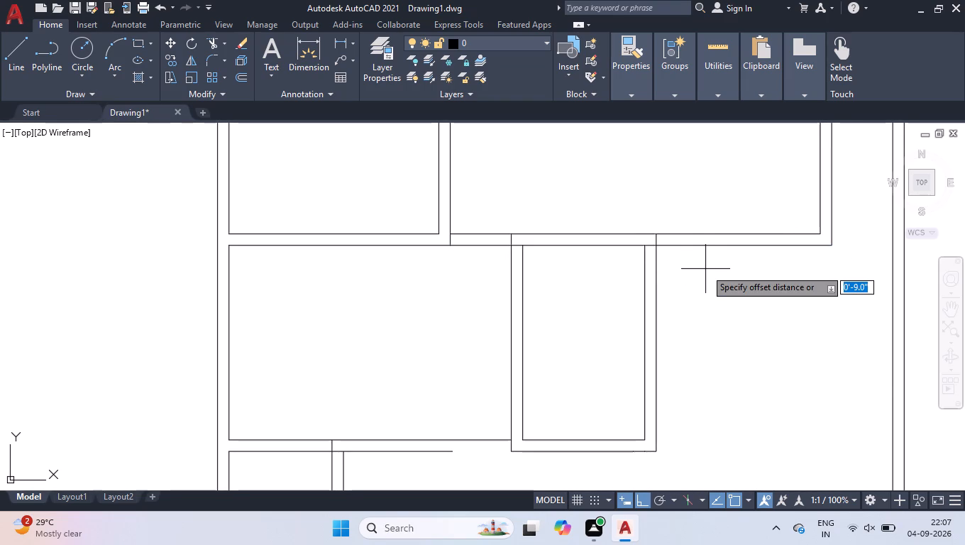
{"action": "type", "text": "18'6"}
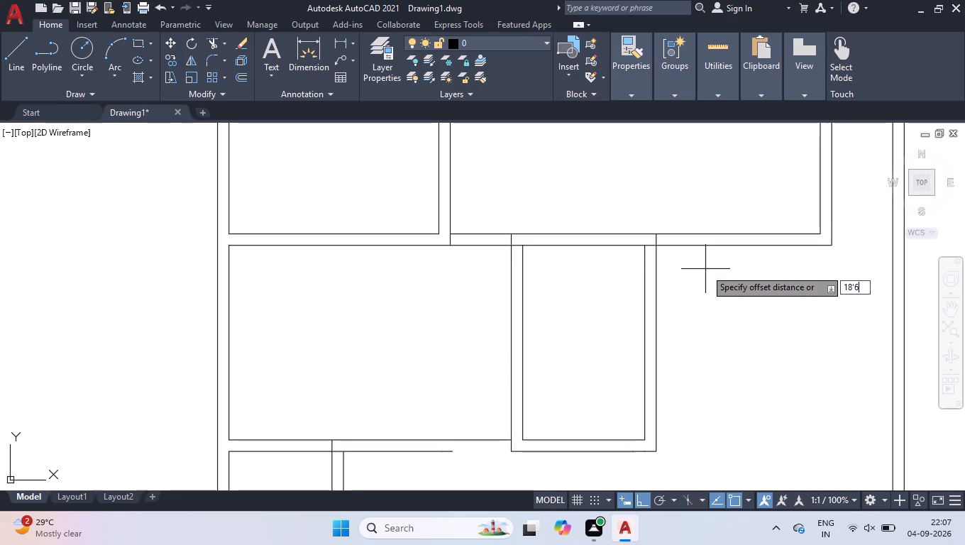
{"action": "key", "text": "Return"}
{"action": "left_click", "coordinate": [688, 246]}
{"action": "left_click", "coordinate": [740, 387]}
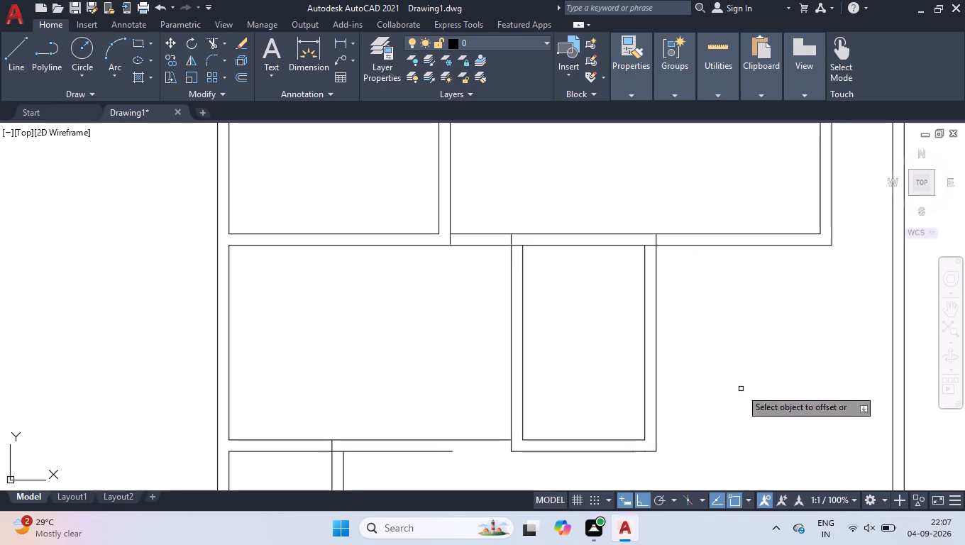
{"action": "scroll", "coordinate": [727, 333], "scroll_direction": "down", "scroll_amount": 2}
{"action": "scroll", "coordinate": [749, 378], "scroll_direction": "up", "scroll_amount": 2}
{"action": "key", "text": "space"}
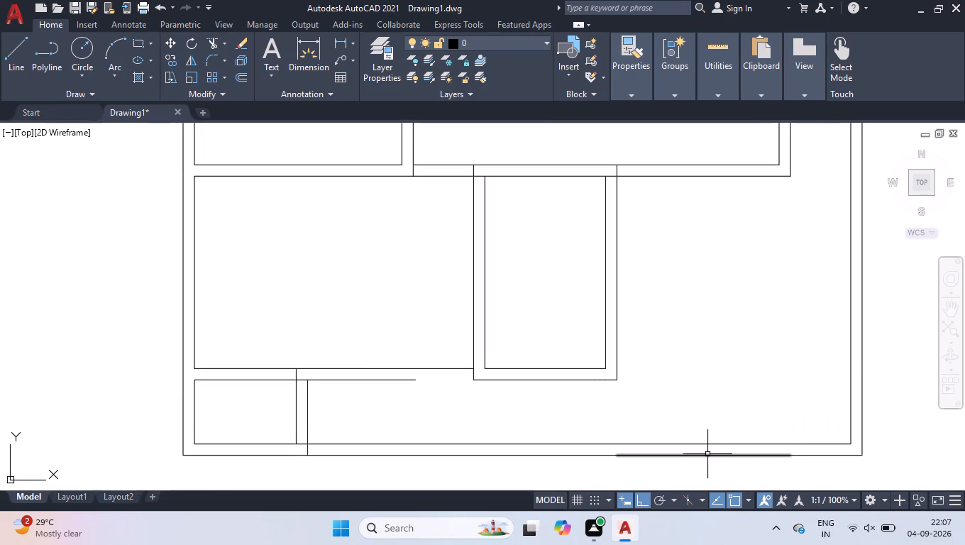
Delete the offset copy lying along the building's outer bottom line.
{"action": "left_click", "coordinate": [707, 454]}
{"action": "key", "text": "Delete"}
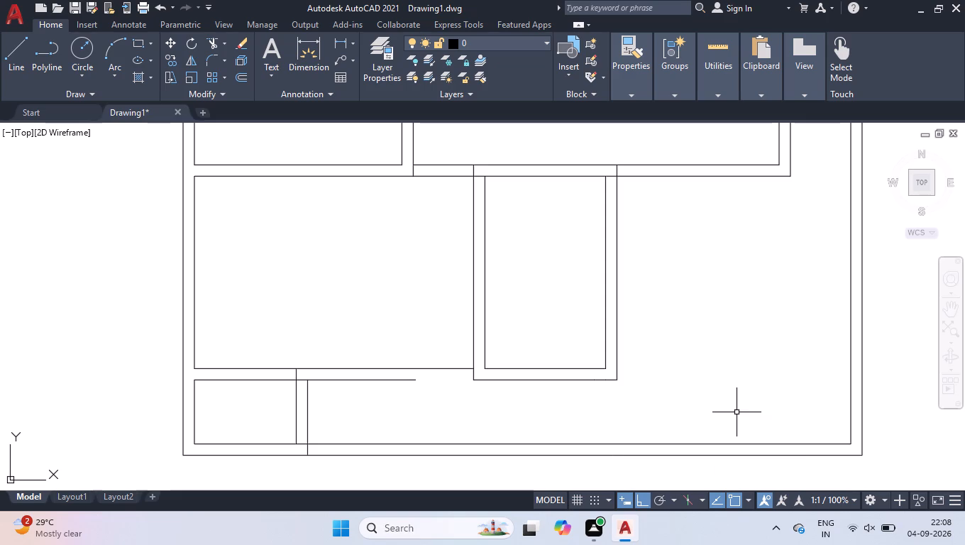
Trim the building's inner bottom line beyond the small lower-left room, below the narrow room.
{"action": "type", "text": "tr"}
{"action": "key", "text": "Return"}
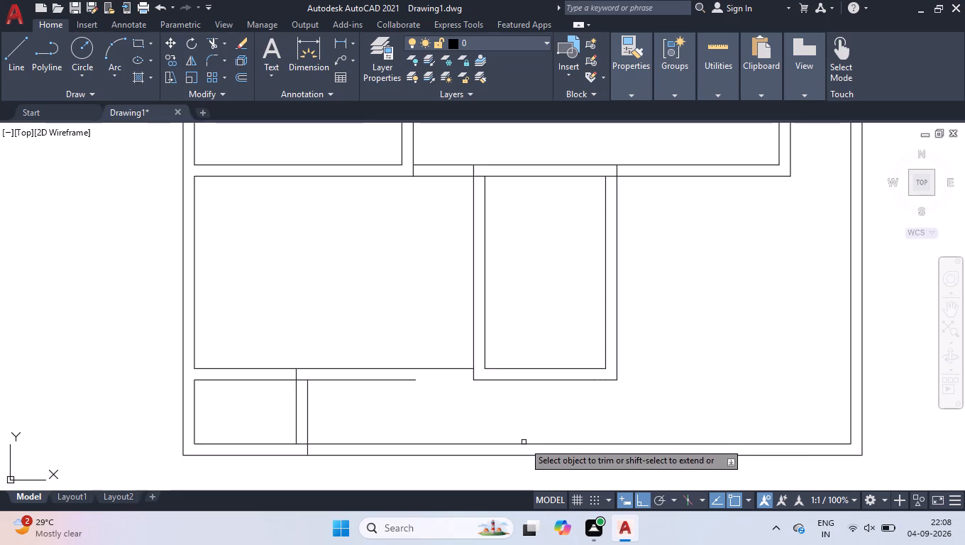
{"action": "left_click", "coordinate": [524, 442]}
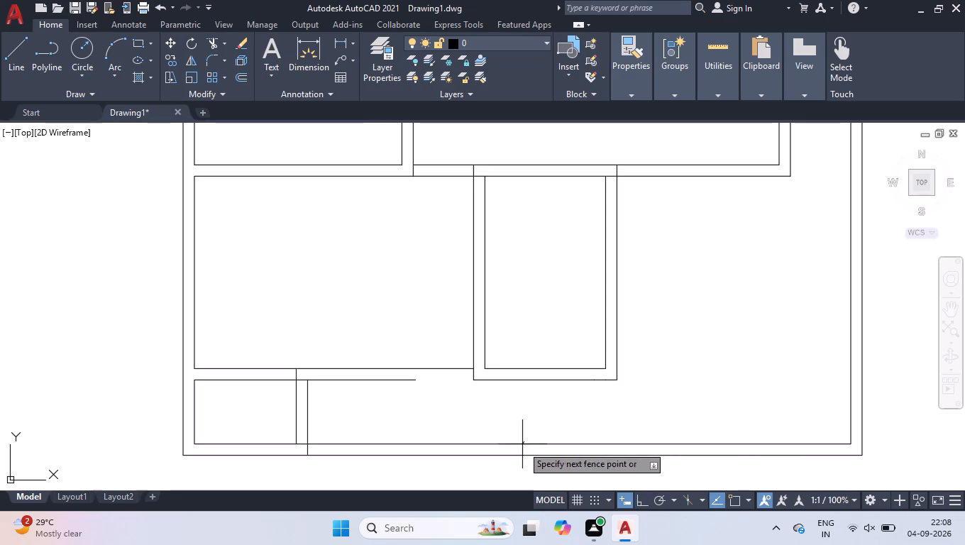
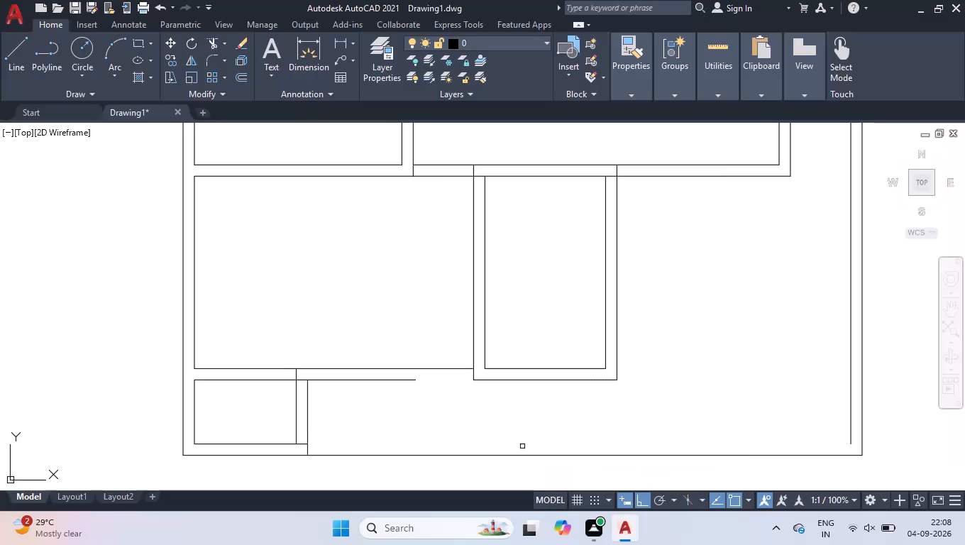
Draw a horizontal line about 16'3" long from the narrow room's outer bottom-right corner to the building's outer right line.
{"action": "key", "text": "l"}
{"action": "key", "text": "Return"}
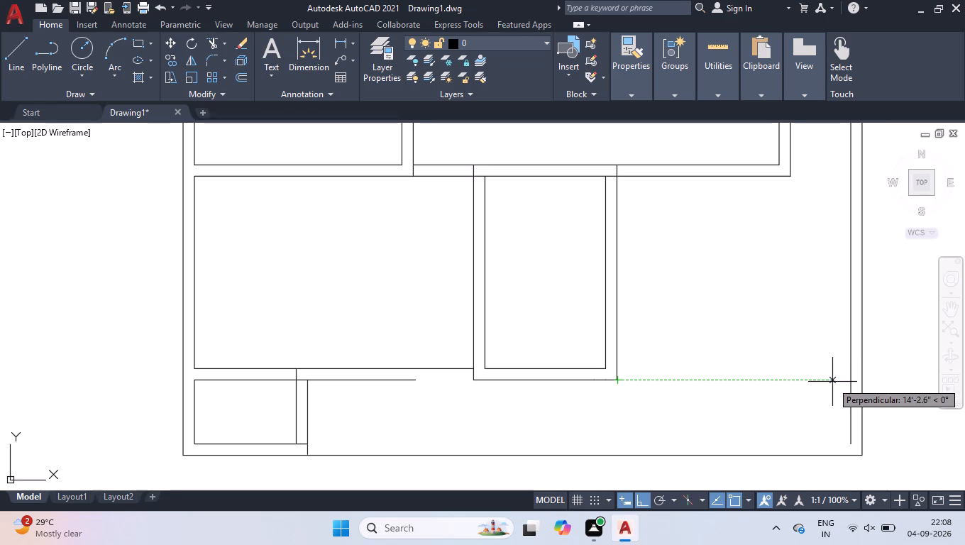
{"action": "left_click", "coordinate": [618, 380]}
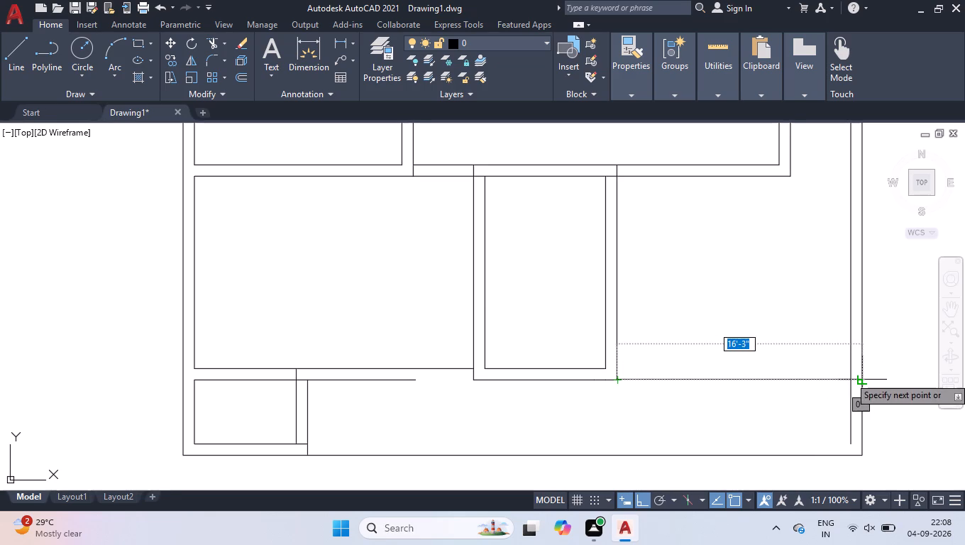
{"action": "left_click", "coordinate": [862, 377]}
{"action": "key", "text": "space"}
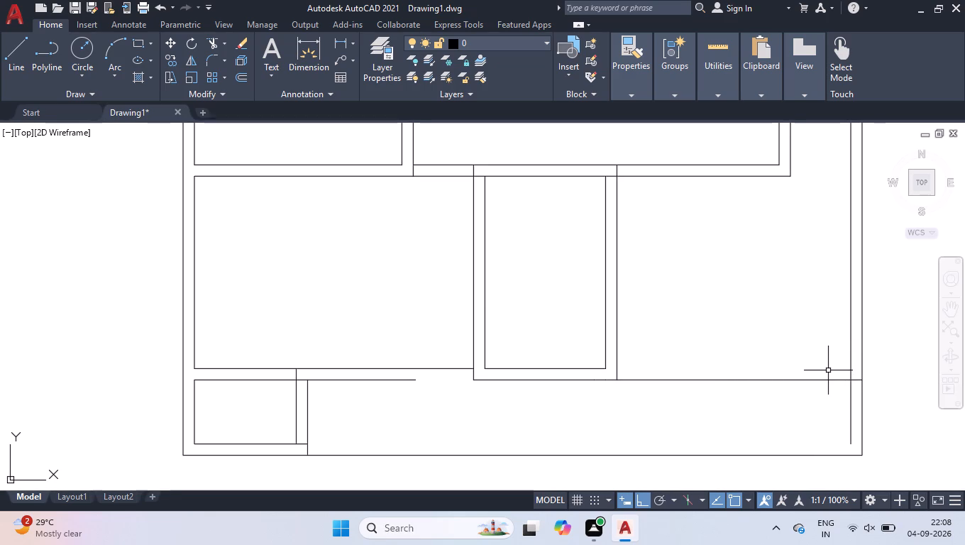
Trim the new line between the narrow room and the building's inner right line, and trim that inner line below it.
{"action": "type", "text": "tr"}
{"action": "key", "text": "Return"}
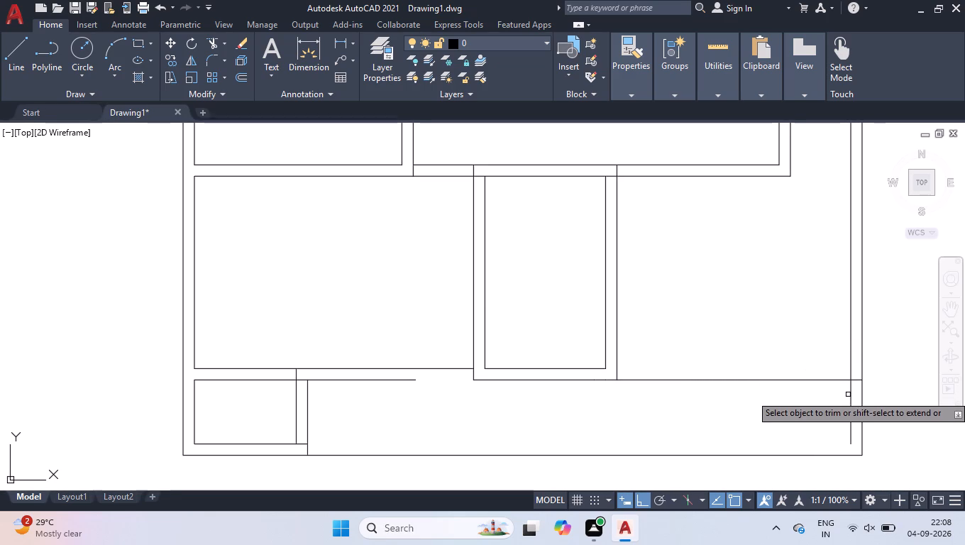
{"action": "left_click", "coordinate": [778, 395]}
{"action": "left_click", "coordinate": [756, 357]}
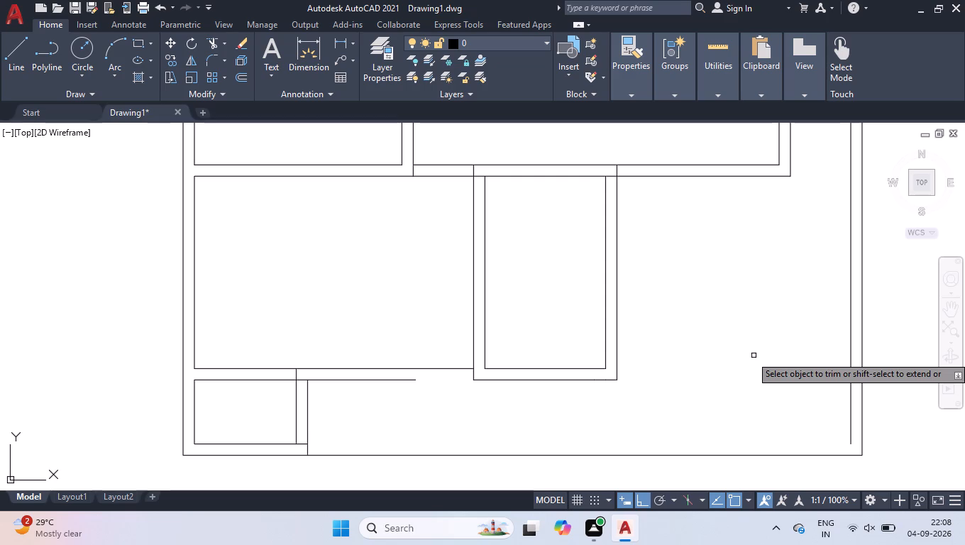
{"action": "left_click", "coordinate": [839, 413]}
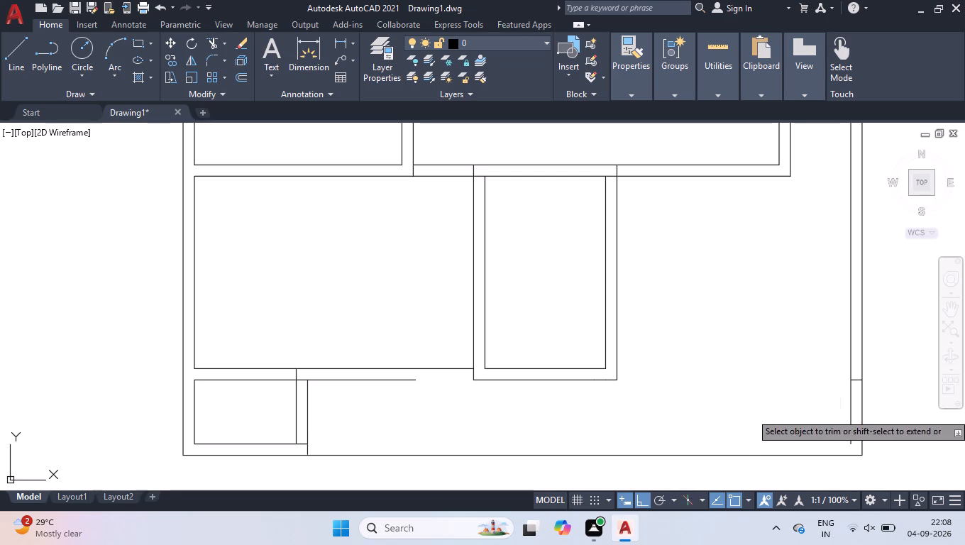
{"action": "left_click", "coordinate": [857, 404]}
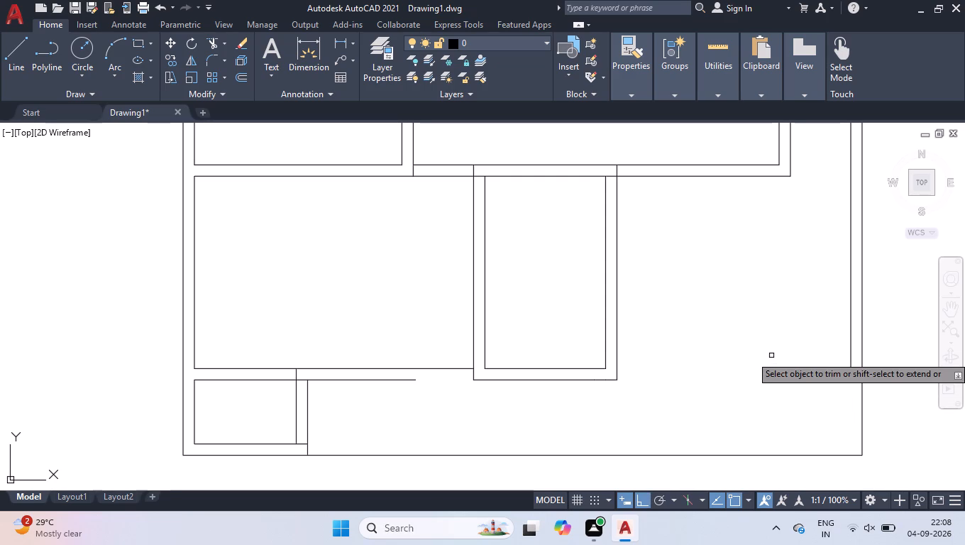
{"action": "key", "text": "Return"}
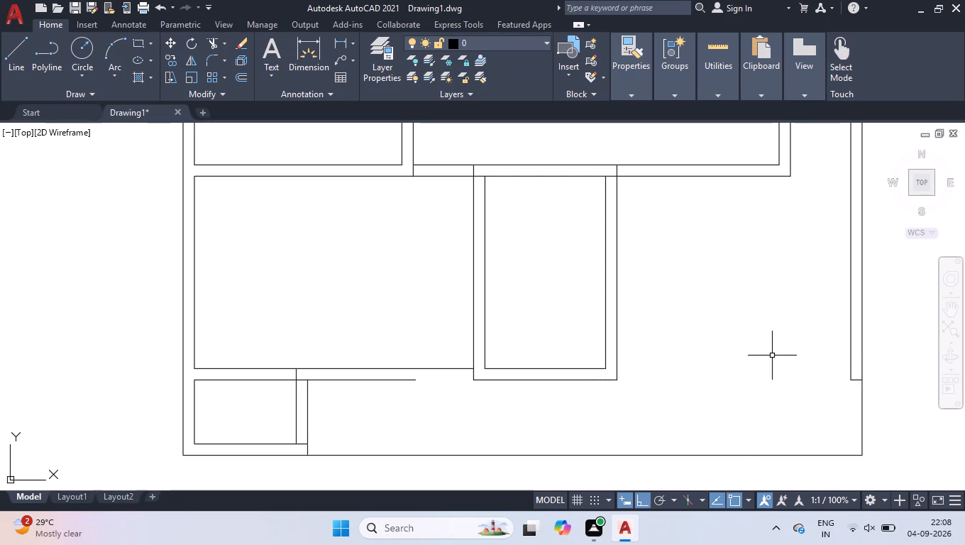
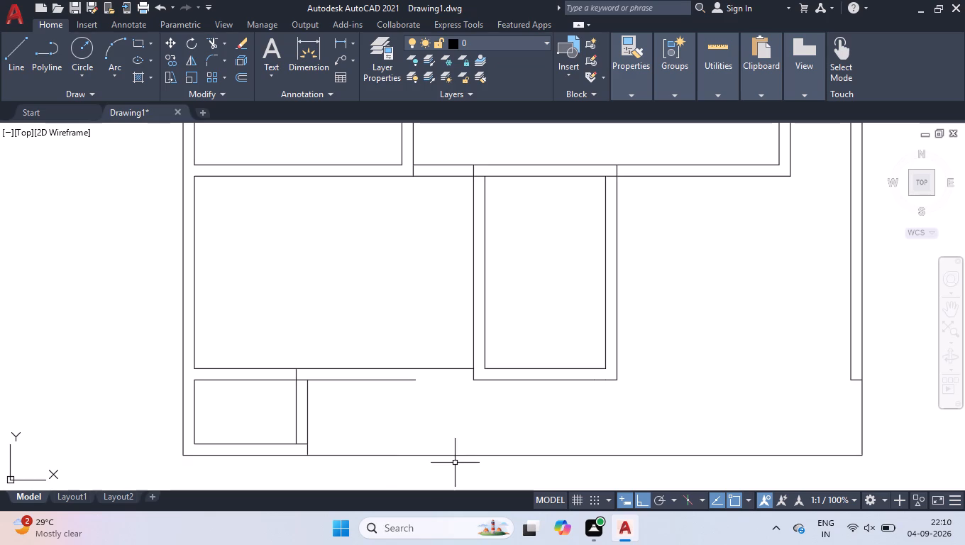
Offset the narrow room's inner left line 3'11" to the right, into the room.
{"action": "scroll", "coordinate": [451, 341], "scroll_direction": "down", "scroll_amount": 2}
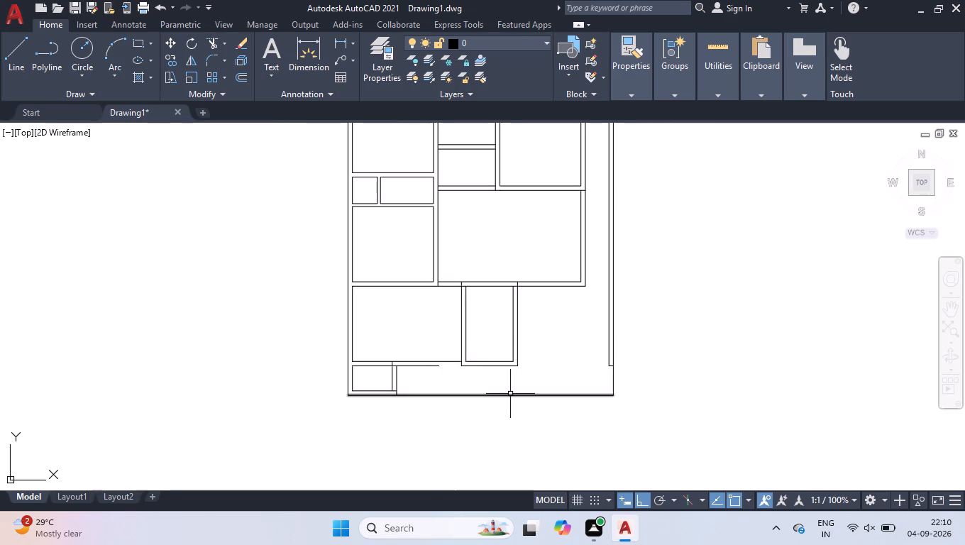
{"action": "scroll", "coordinate": [504, 356], "scroll_direction": "up", "scroll_amount": 1}
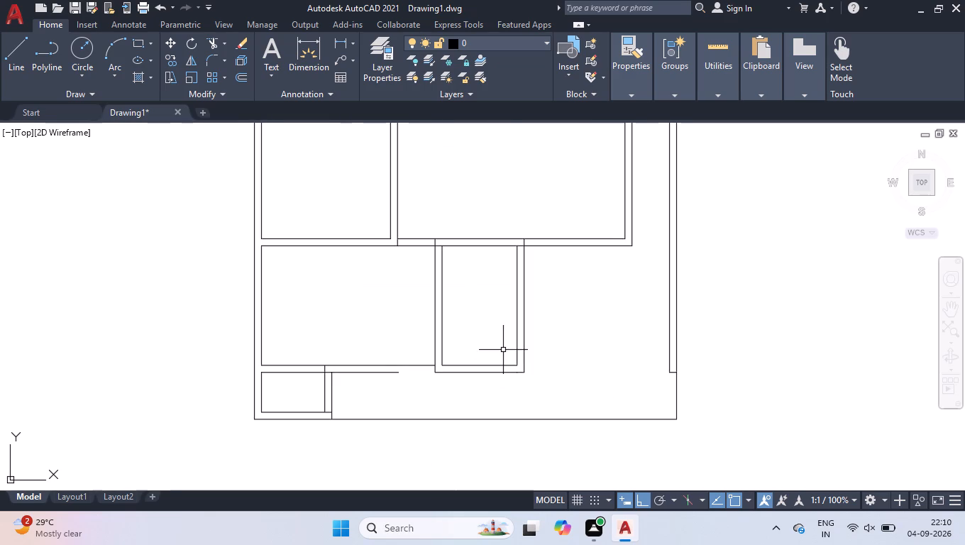
{"action": "scroll", "coordinate": [502, 349], "scroll_direction": "up", "scroll_amount": 2}
{"action": "scroll", "coordinate": [502, 349], "scroll_direction": "down", "scroll_amount": 2}
{"action": "scroll", "coordinate": [486, 322], "scroll_direction": "up", "scroll_amount": 1}
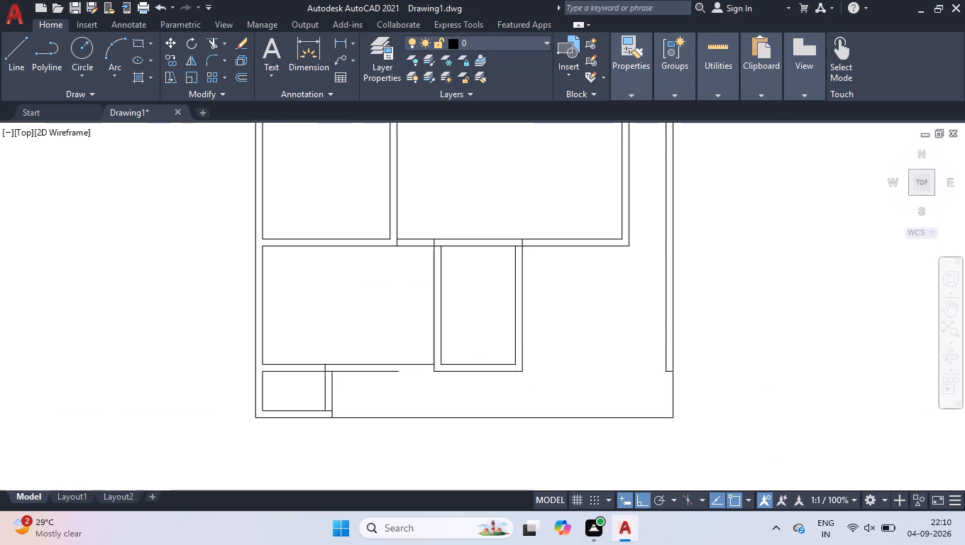
{"action": "scroll", "coordinate": [486, 322], "scroll_direction": "up", "scroll_amount": 1}
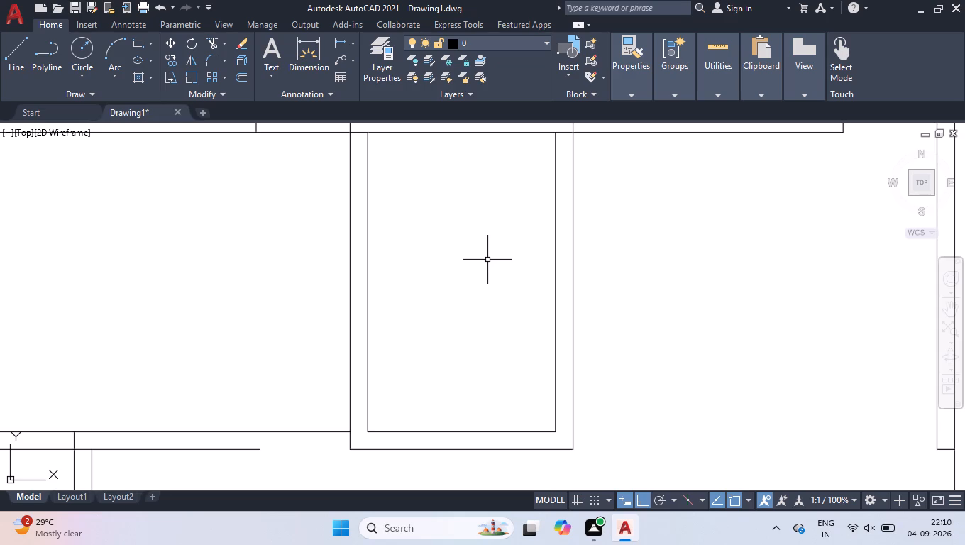
{"action": "type", "text": "off"}
{"action": "key", "text": "Return"}
{"action": "type", "text": "3'"}
{"action": "type", "text": "11"}
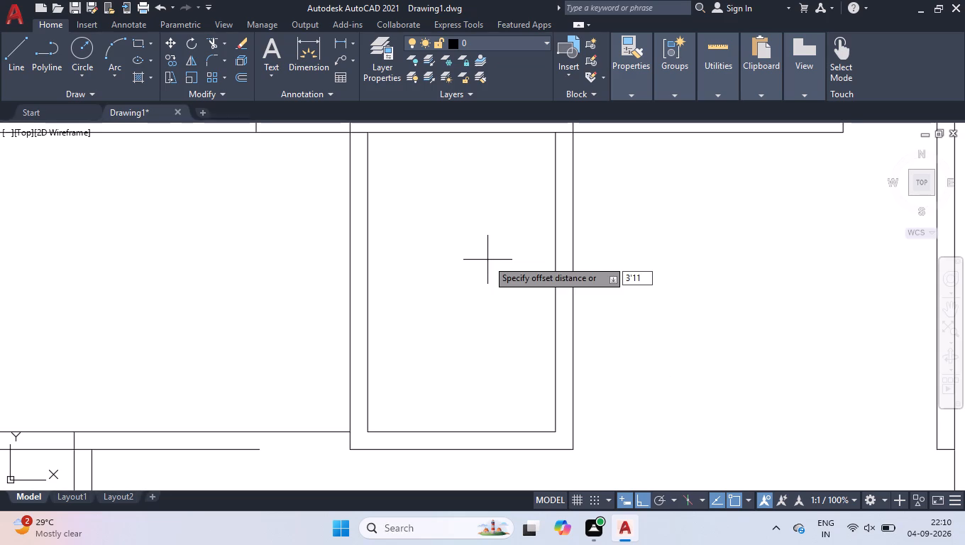
{"action": "key", "text": "Return"}
{"action": "left_click", "coordinate": [369, 254]}
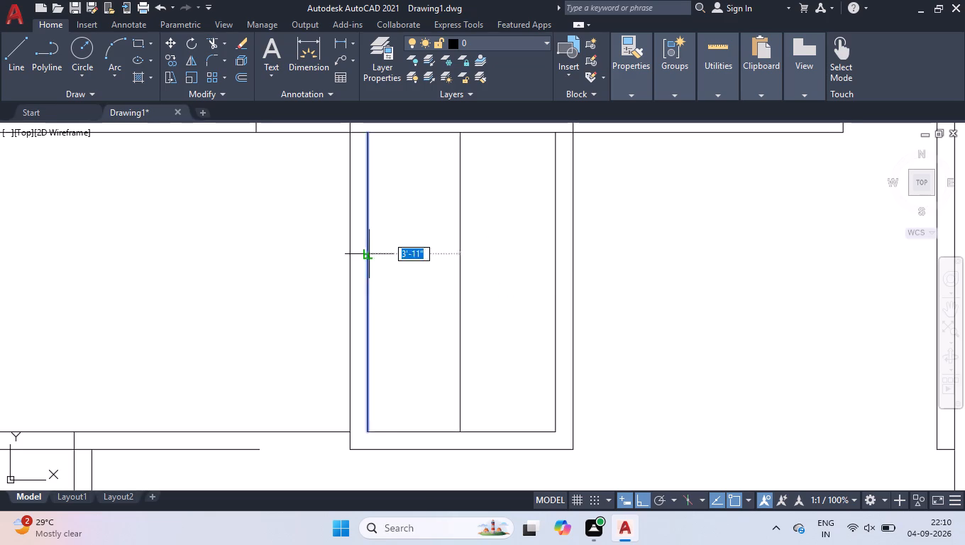
{"action": "left_click", "coordinate": [440, 270]}
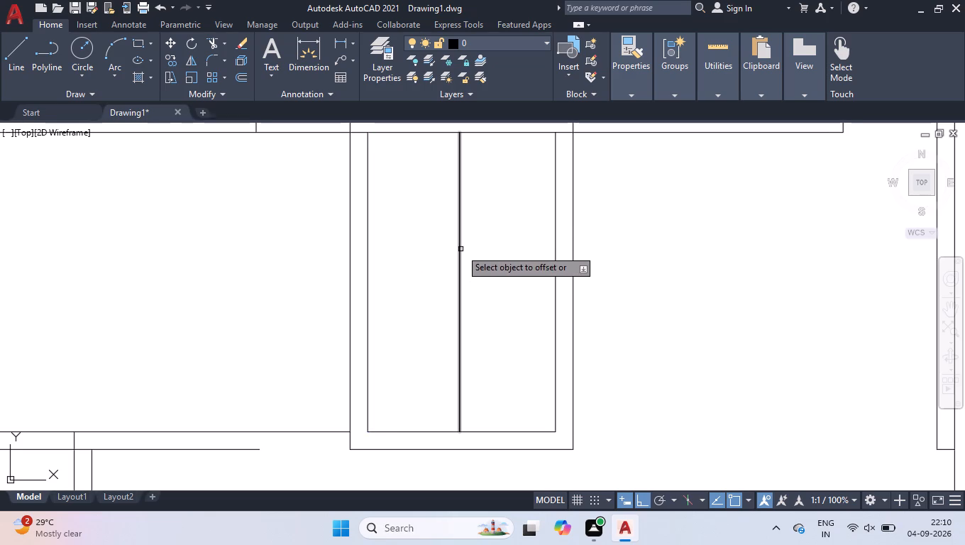
Offset the new vertical divider line 2" to the right to form a thin partition.
{"action": "left_click", "coordinate": [461, 249]}
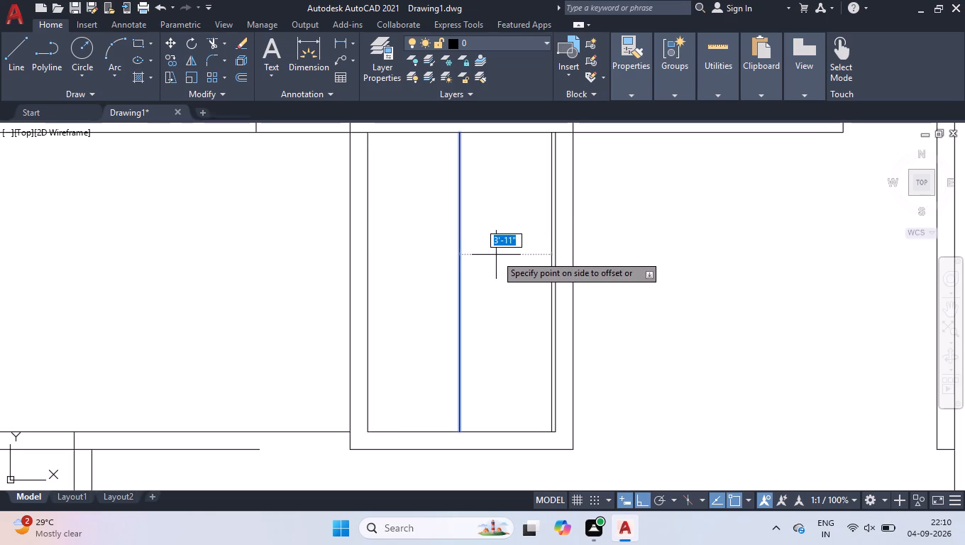
{"action": "key", "text": "2"}
{"action": "key", "text": "Return"}
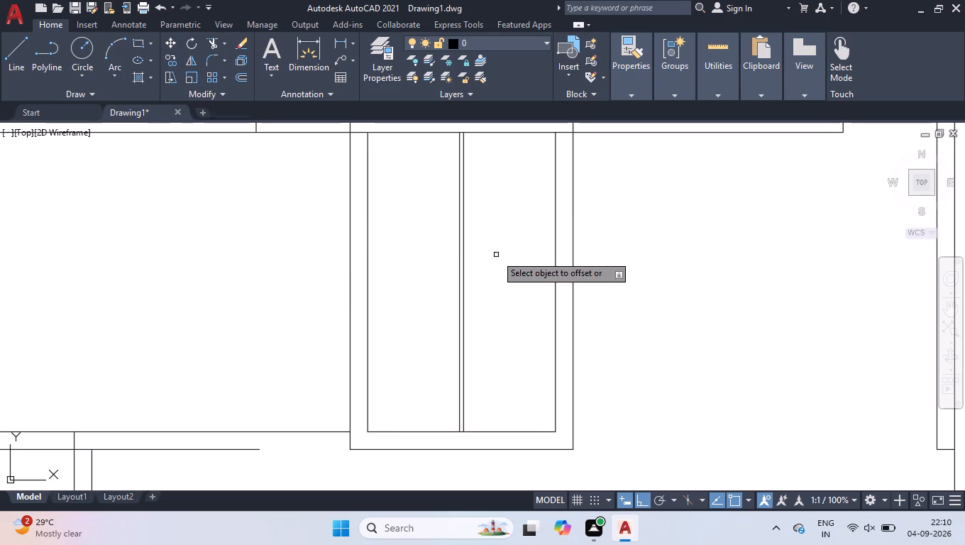
{"action": "key", "text": "Return"}
Quick-measure the compartment to the right of the new partition in the narrow room.
{"action": "type", "text": "meas"}
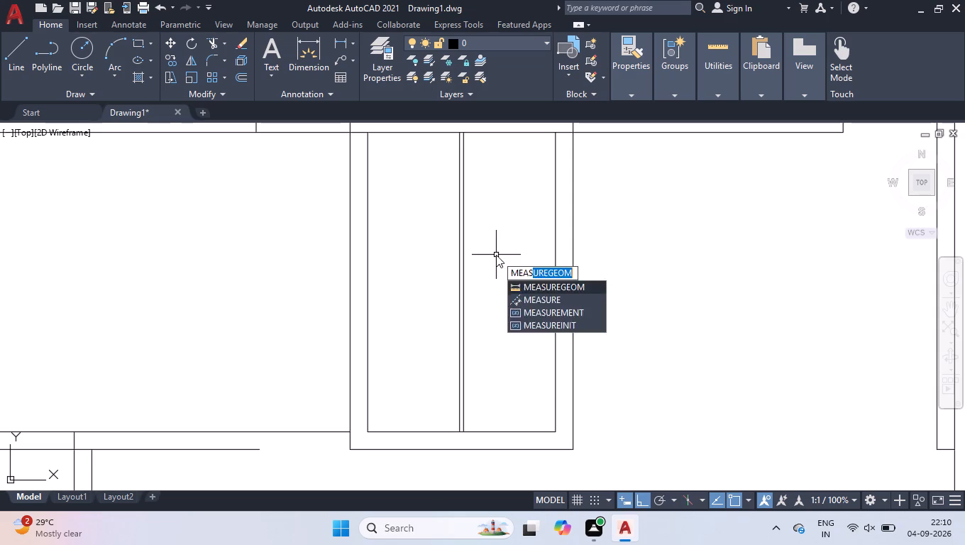
{"action": "key", "text": "Return"}
{"action": "key", "text": "Down"}
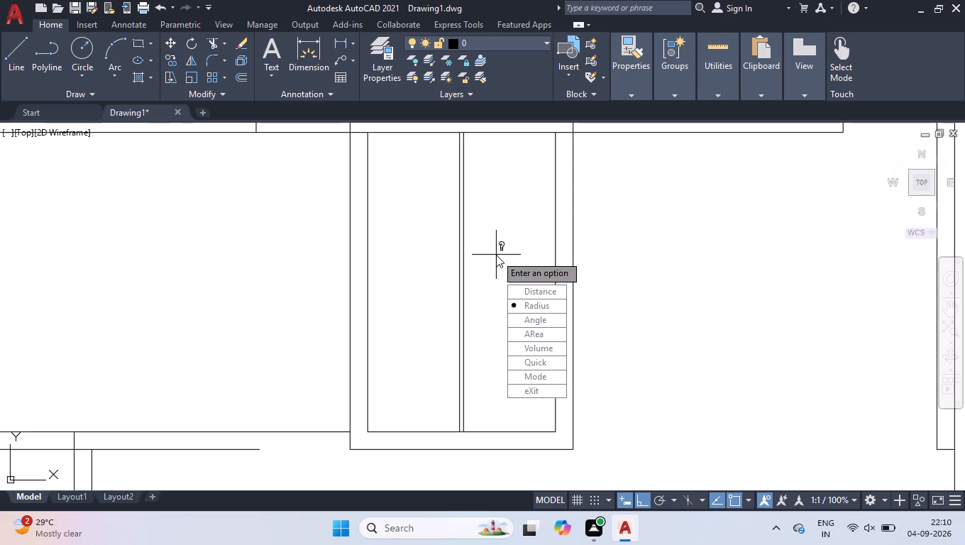
{"action": "key", "text": "Down"}
{"action": "key", "text": "Down"}
{"action": "key", "text": "Down"}
{"action": "key", "text": "Down"}
{"action": "key", "text": "Return"}
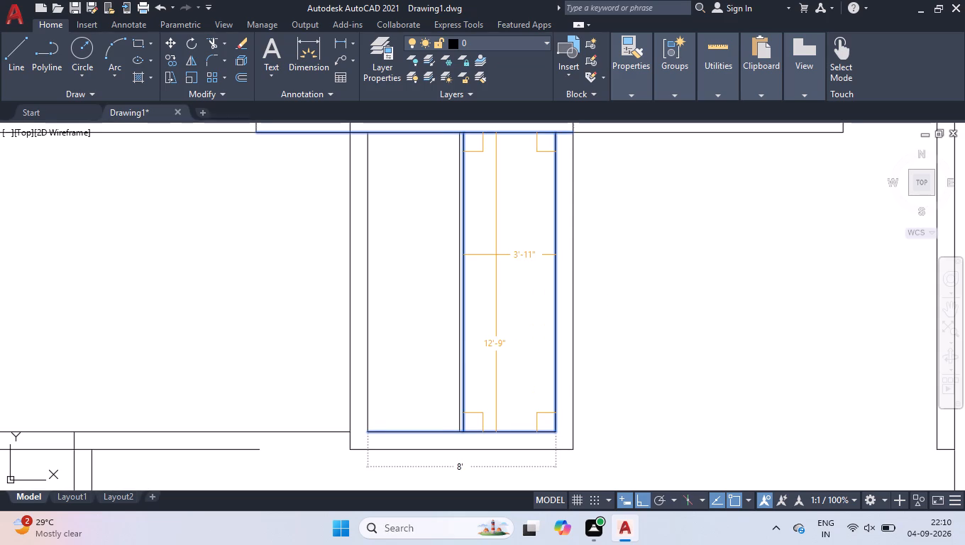
{"action": "key", "text": "Return"}
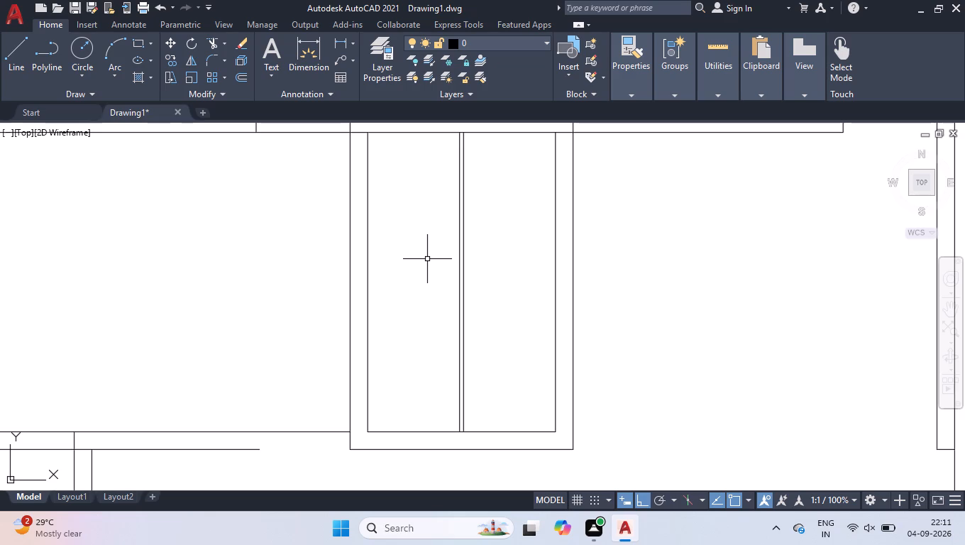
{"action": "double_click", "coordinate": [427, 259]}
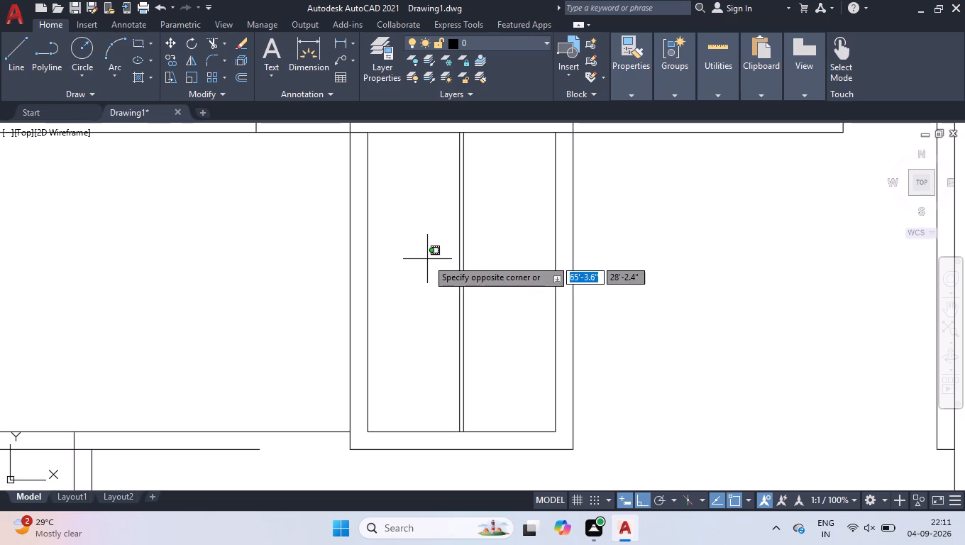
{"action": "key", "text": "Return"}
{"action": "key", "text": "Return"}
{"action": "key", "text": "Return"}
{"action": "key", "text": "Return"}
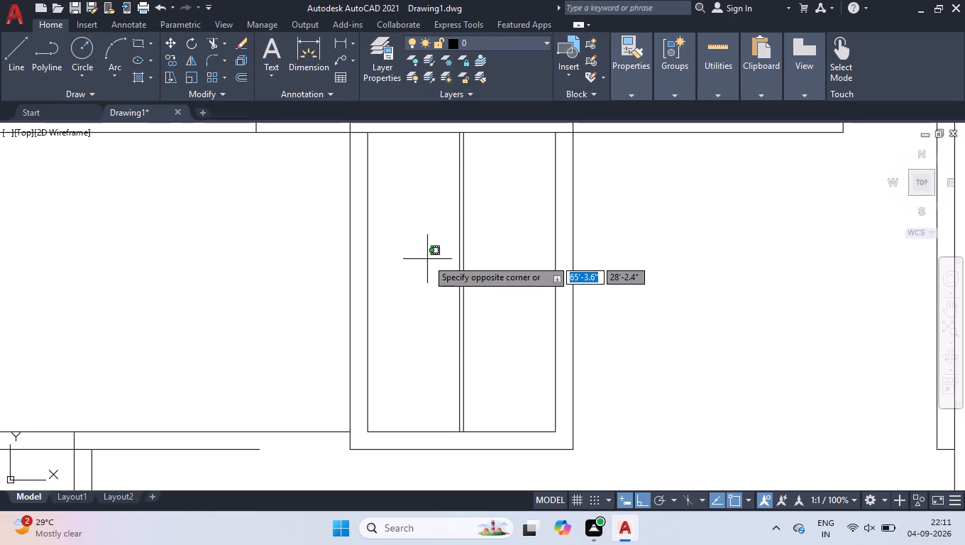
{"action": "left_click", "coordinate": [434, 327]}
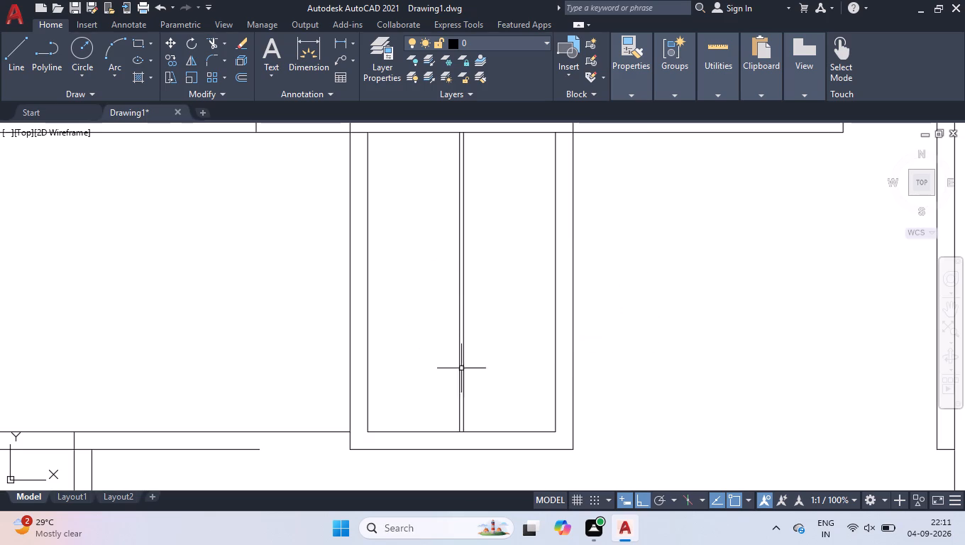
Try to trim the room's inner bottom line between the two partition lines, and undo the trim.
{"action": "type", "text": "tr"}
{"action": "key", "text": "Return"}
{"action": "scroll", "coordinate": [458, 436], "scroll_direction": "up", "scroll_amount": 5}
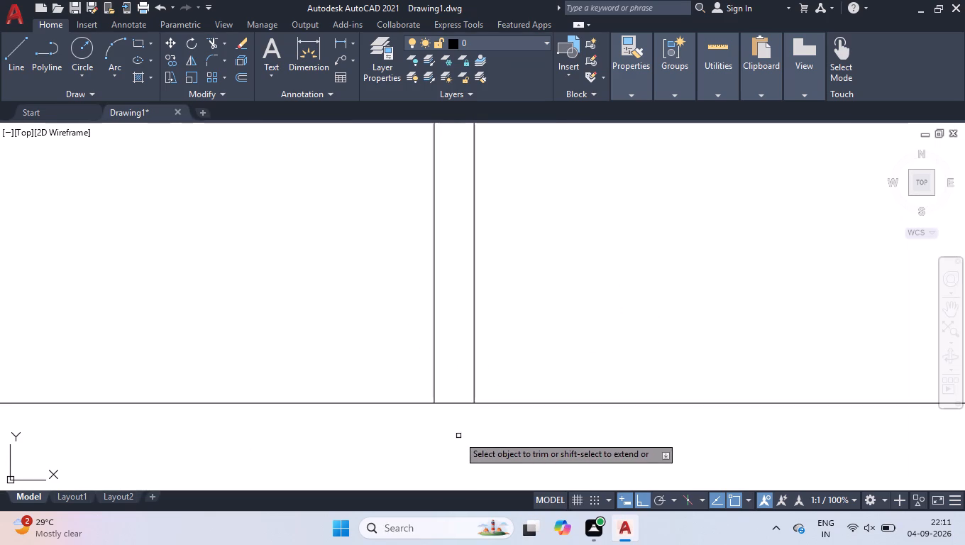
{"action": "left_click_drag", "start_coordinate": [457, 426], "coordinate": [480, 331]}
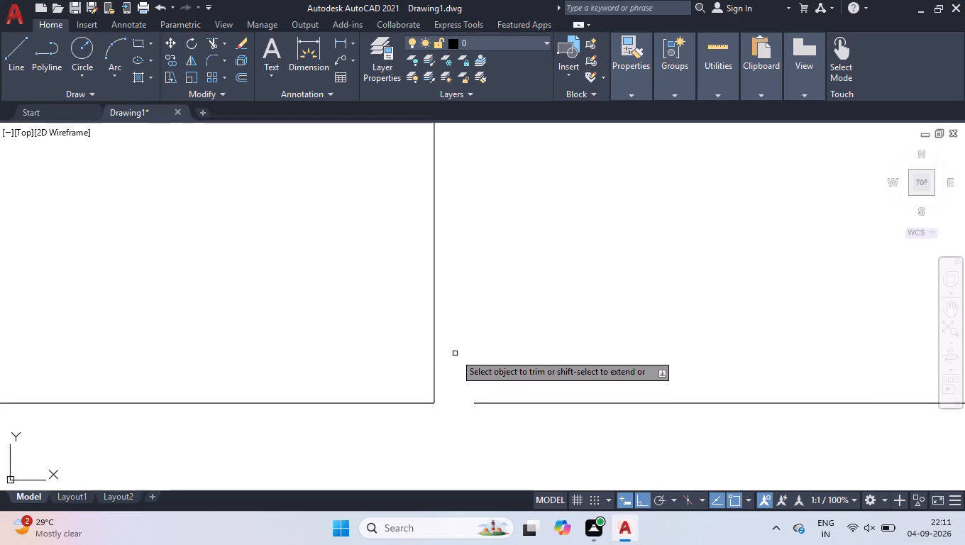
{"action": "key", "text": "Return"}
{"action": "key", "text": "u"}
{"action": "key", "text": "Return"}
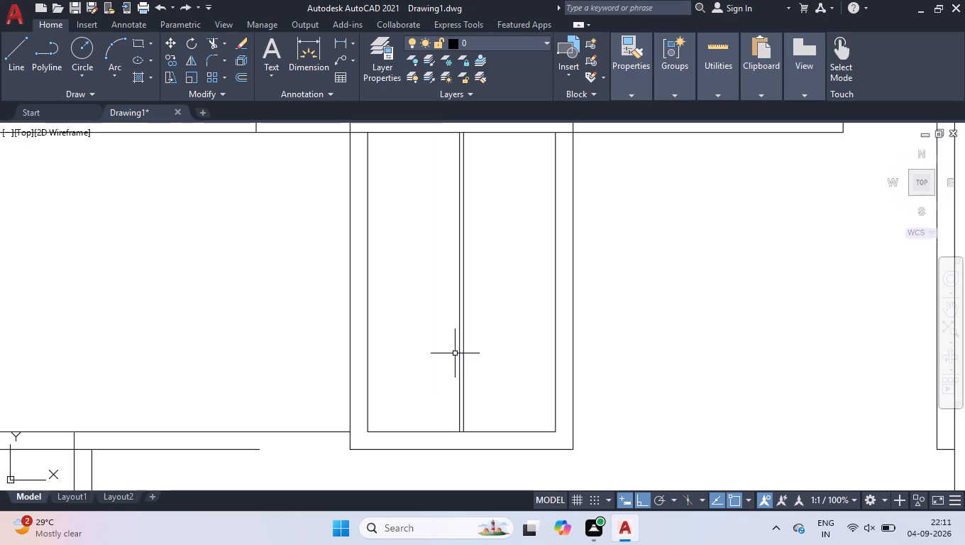
Trim the room's inner bottom line and the wall line at its top where they cross between the two partition lines.
{"action": "type", "text": "tr"}
{"action": "key", "text": "Return"}
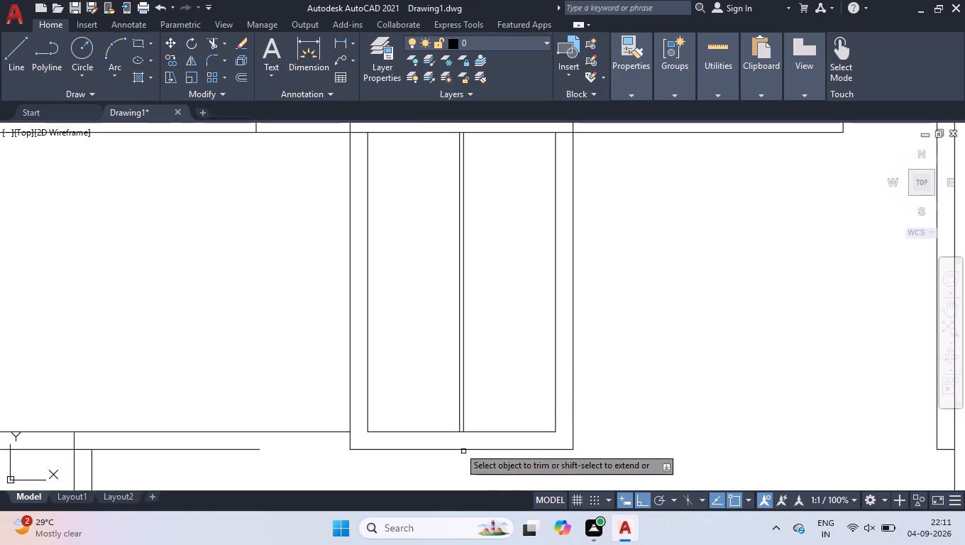
{"action": "scroll", "coordinate": [465, 431], "scroll_direction": "up", "scroll_amount": 7}
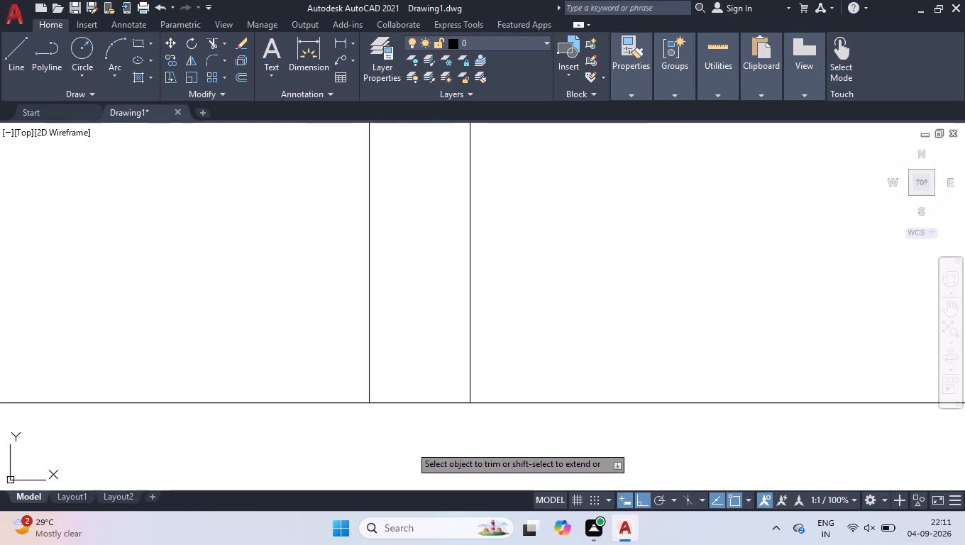
{"action": "left_click", "coordinate": [410, 446]}
{"action": "left_click", "coordinate": [424, 373]}
{"action": "scroll", "coordinate": [430, 402], "scroll_direction": "down", "scroll_amount": 4}
{"action": "scroll", "coordinate": [463, 322], "scroll_direction": "down", "scroll_amount": 2}
{"action": "scroll", "coordinate": [509, 268], "scroll_direction": "down", "scroll_amount": 2}
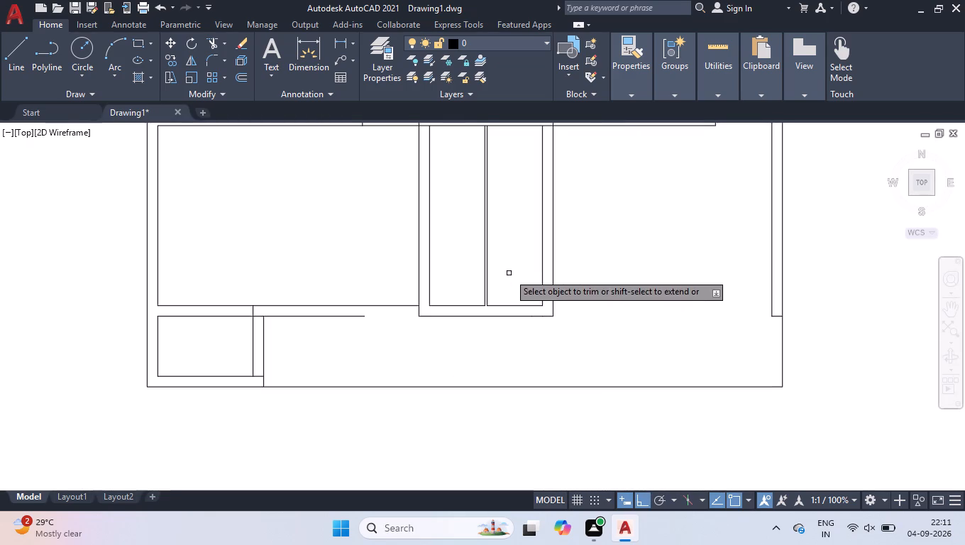
{"action": "scroll", "coordinate": [506, 229], "scroll_direction": "down", "scroll_amount": 1}
{"action": "scroll", "coordinate": [495, 160], "scroll_direction": "up", "scroll_amount": 3}
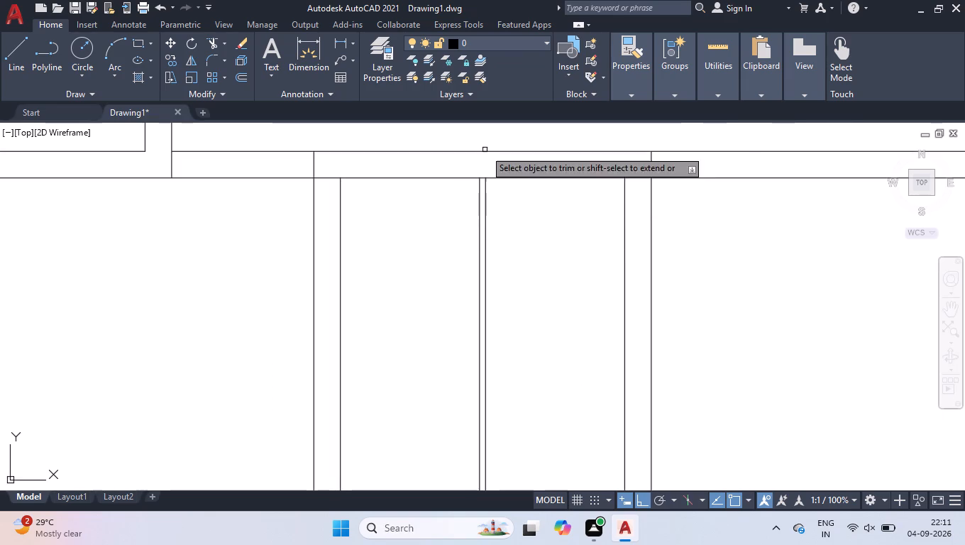
{"action": "scroll", "coordinate": [485, 150], "scroll_direction": "up", "scroll_amount": 3}
{"action": "scroll", "coordinate": [462, 274], "scroll_direction": "up", "scroll_amount": 3}
{"action": "left_click", "coordinate": [462, 274]}
{"action": "left_click", "coordinate": [464, 232]}
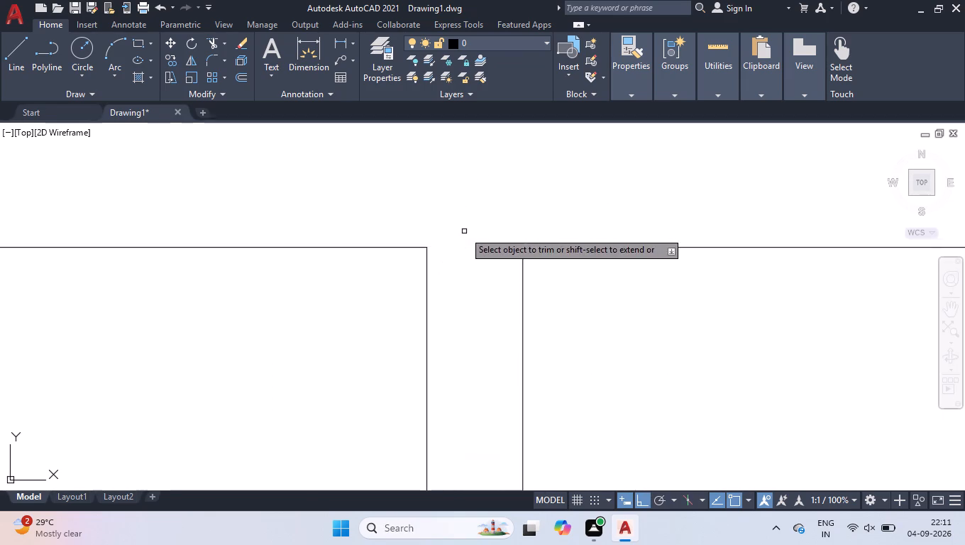
{"action": "key", "text": "space"}
{"action": "scroll", "coordinate": [465, 230], "scroll_direction": "down", "scroll_amount": 8}
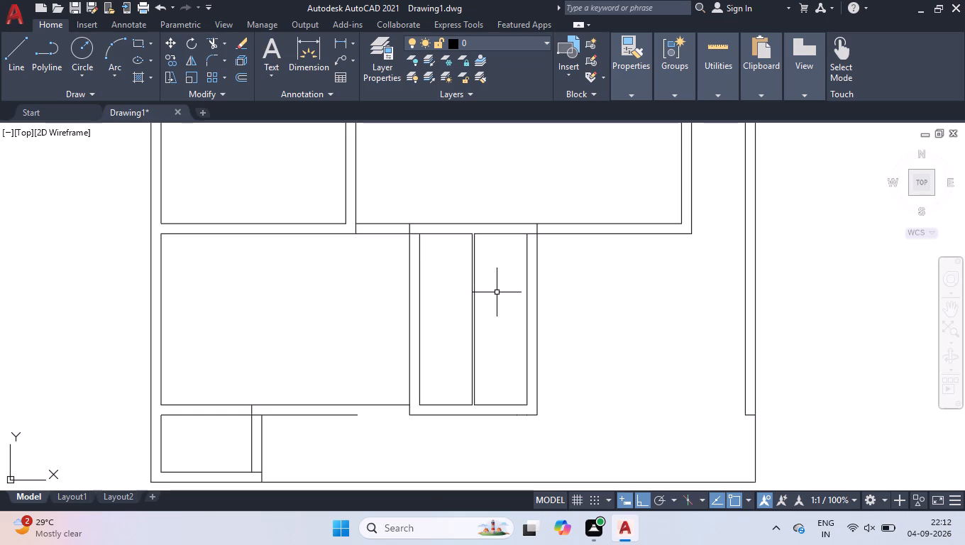
Draw connected lines from the left partition line's top end: 3' down, 11" further down, and horizontally across to the room's inner left line.
{"action": "key", "text": "l"}
{"action": "key", "text": "Return"}
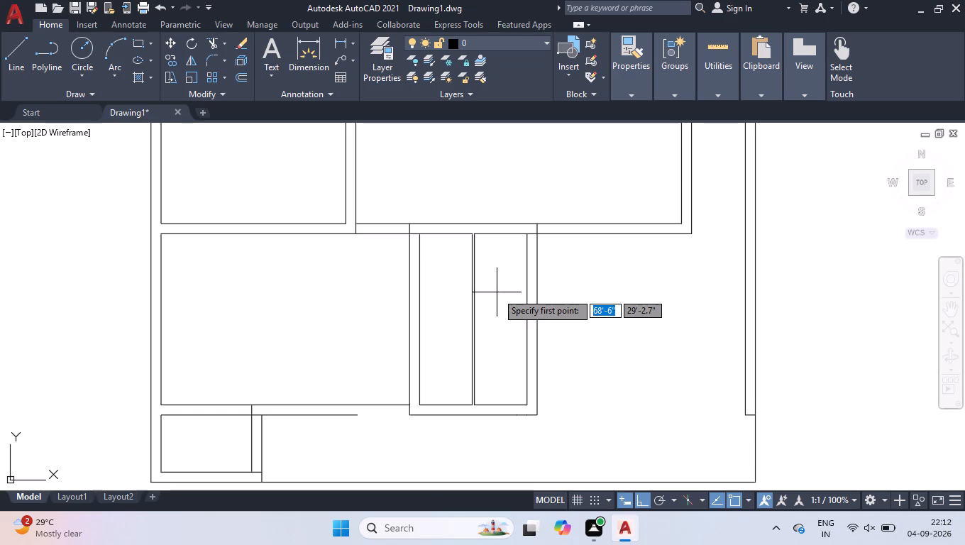
{"action": "scroll", "coordinate": [463, 275], "scroll_direction": "up", "scroll_amount": 3}
{"action": "scroll", "coordinate": [436, 195], "scroll_direction": "down", "scroll_amount": 1}
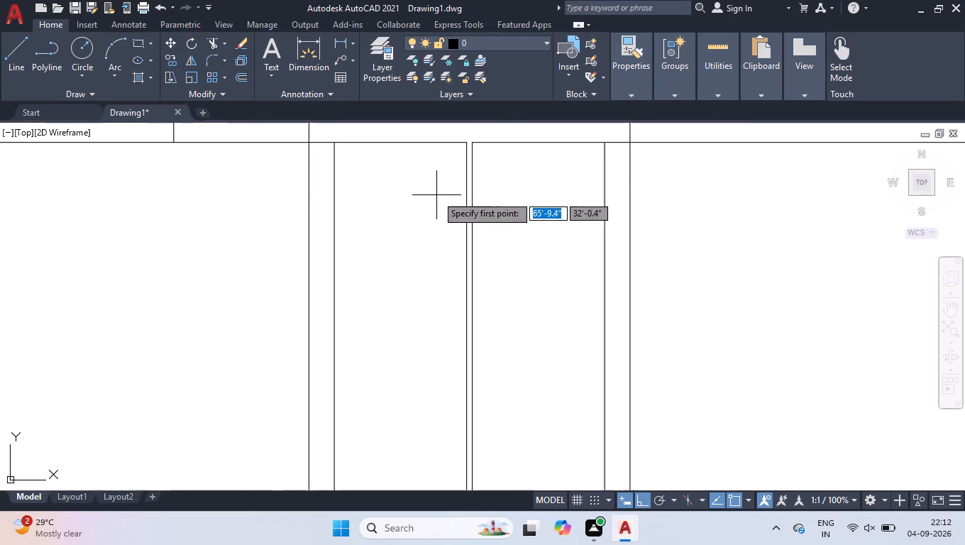
{"action": "scroll", "coordinate": [416, 131], "scroll_direction": "up", "scroll_amount": 1}
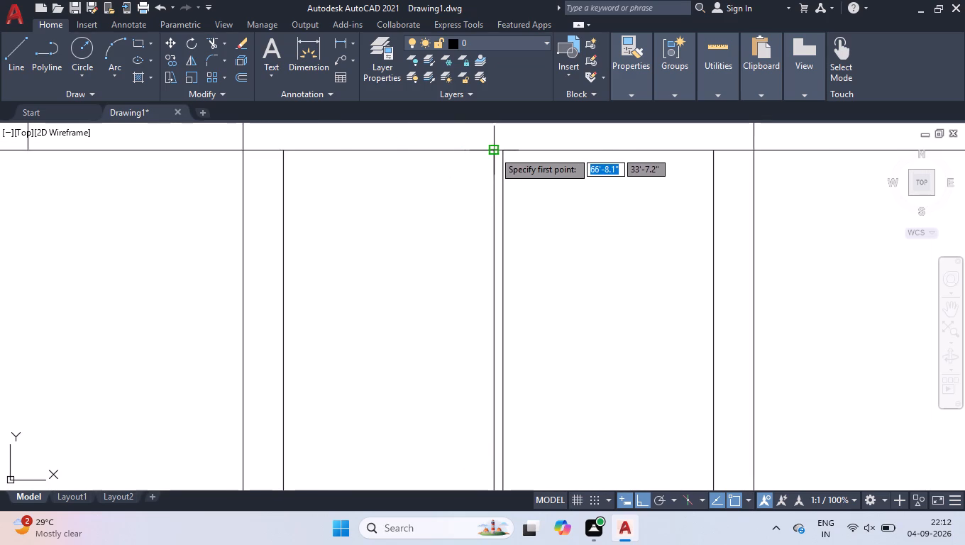
{"action": "left_click", "coordinate": [495, 152]}
{"action": "type", "text": "3'"}
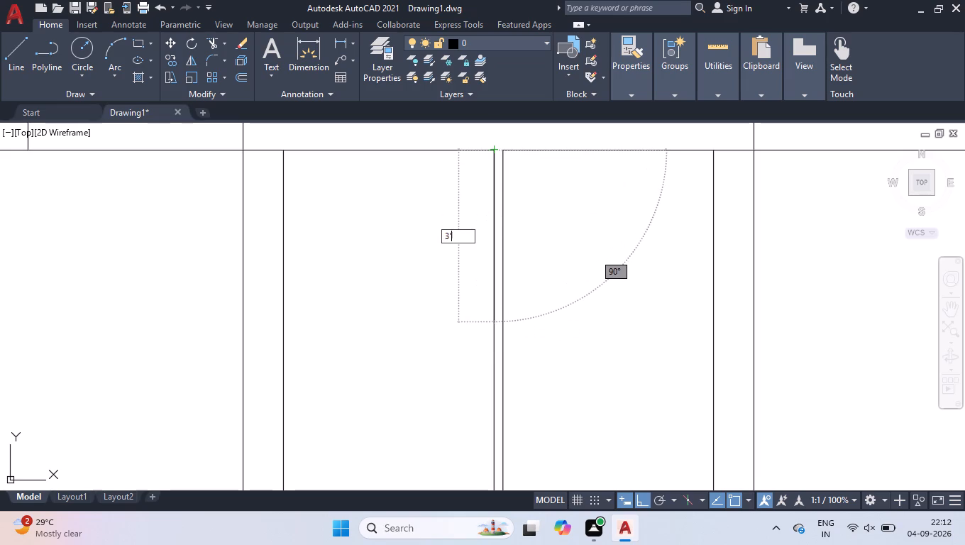
{"action": "key", "text": "Return"}
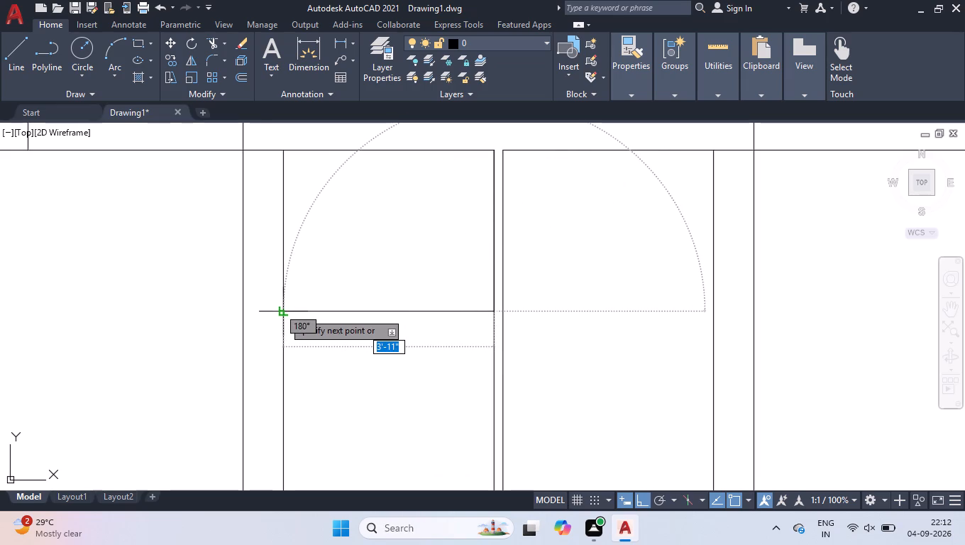
{"action": "type", "text": "11"}
{"action": "key", "text": "Return"}
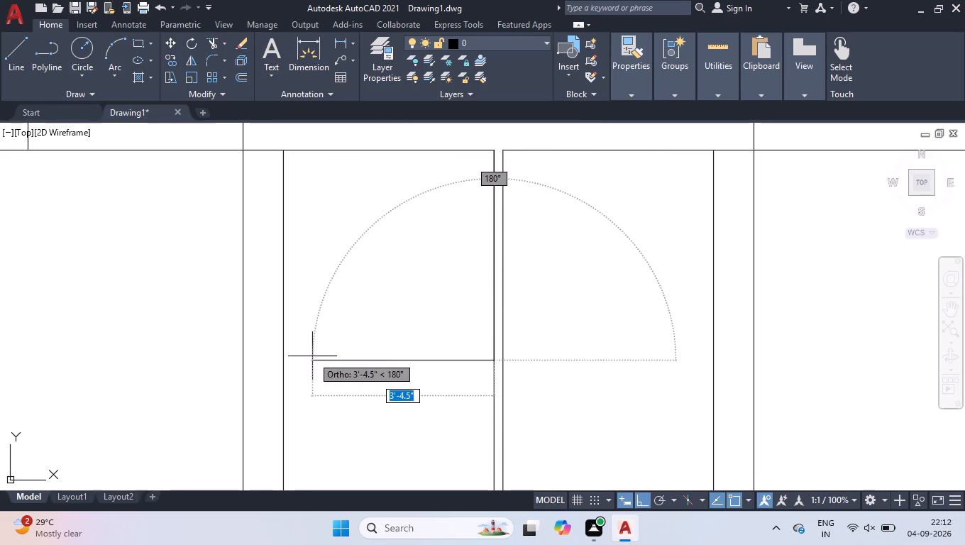
{"action": "left_click", "coordinate": [283, 360]}
{"action": "key", "text": "space"}
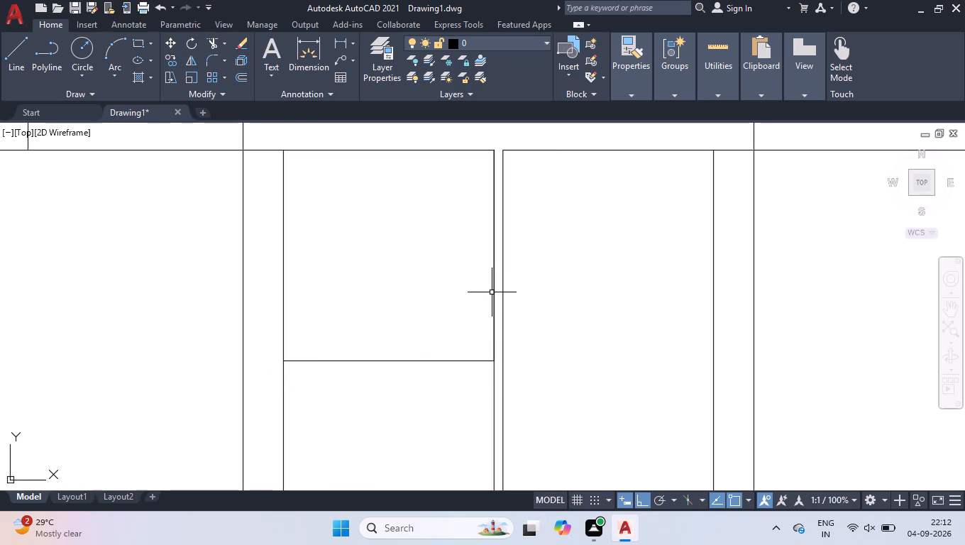
Trim the left partition line above the horizontal line in the narrow room.
{"action": "type", "text": "tr"}
{"action": "key", "text": "Return"}
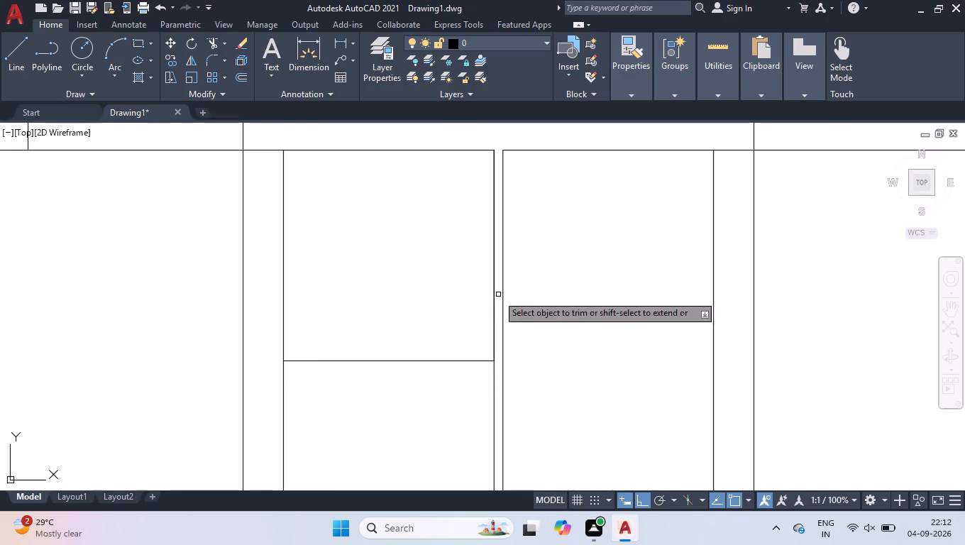
{"action": "left_click", "coordinate": [495, 297]}
{"action": "left_click", "coordinate": [494, 321]}
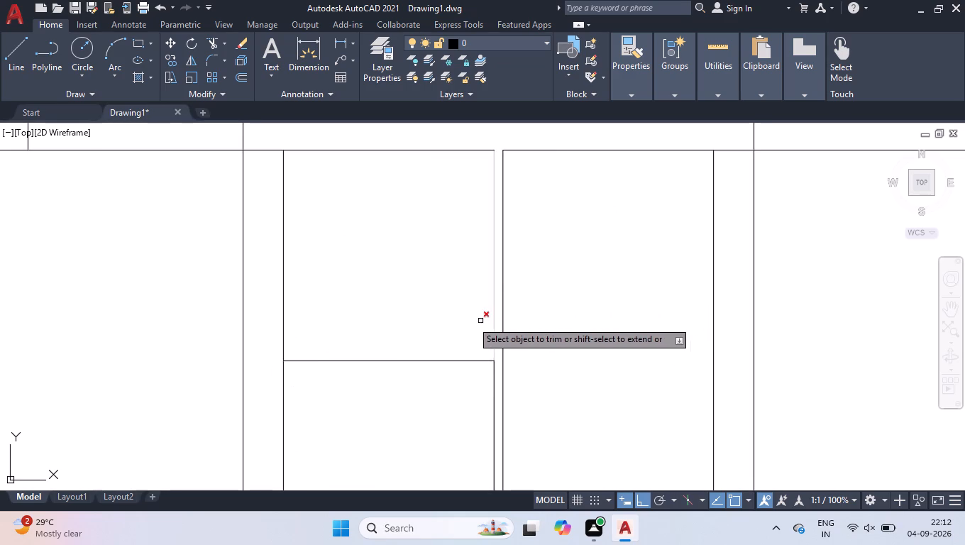
{"action": "key", "text": "space"}
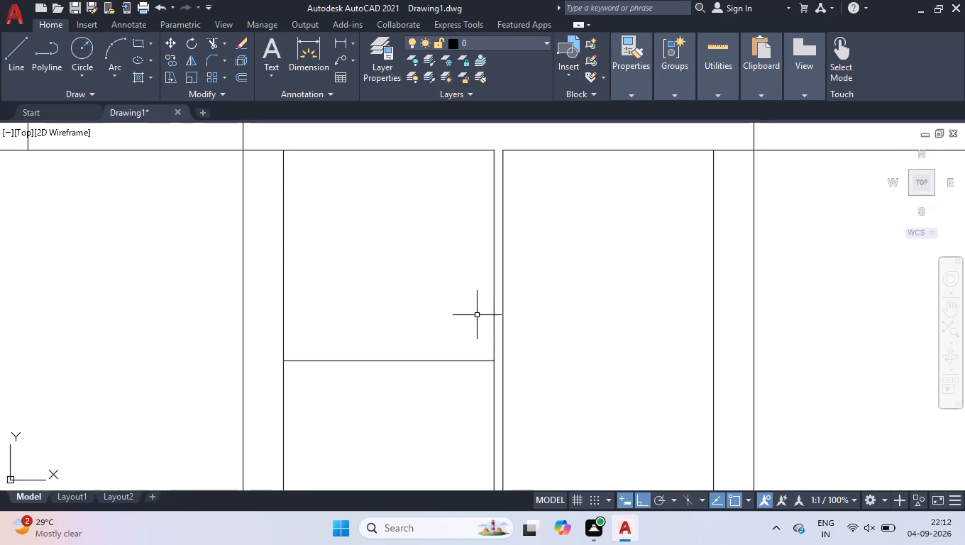
Extend the horizontal line across the partition to meet its right line.
{"action": "type", "text": "ex"}
{"action": "key", "text": "Return"}
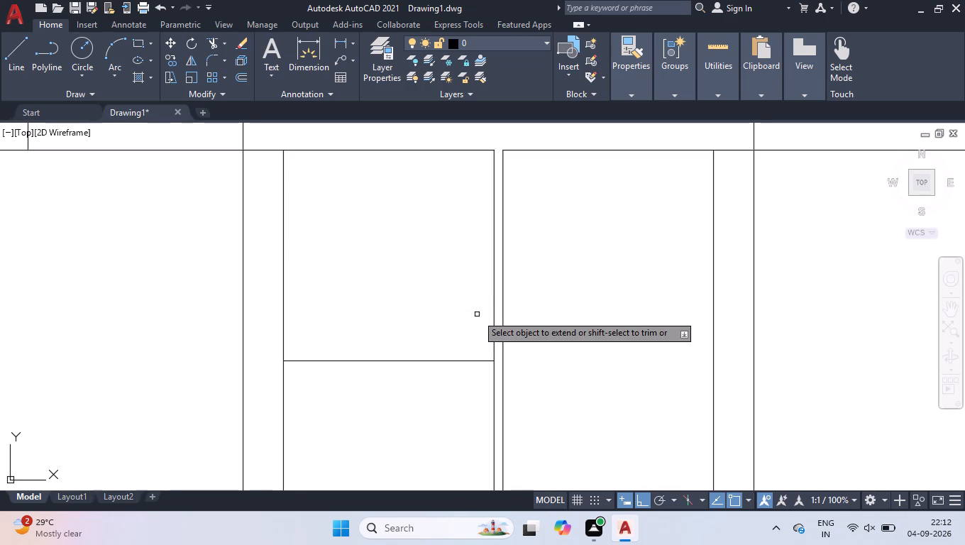
{"action": "left_click", "coordinate": [469, 362]}
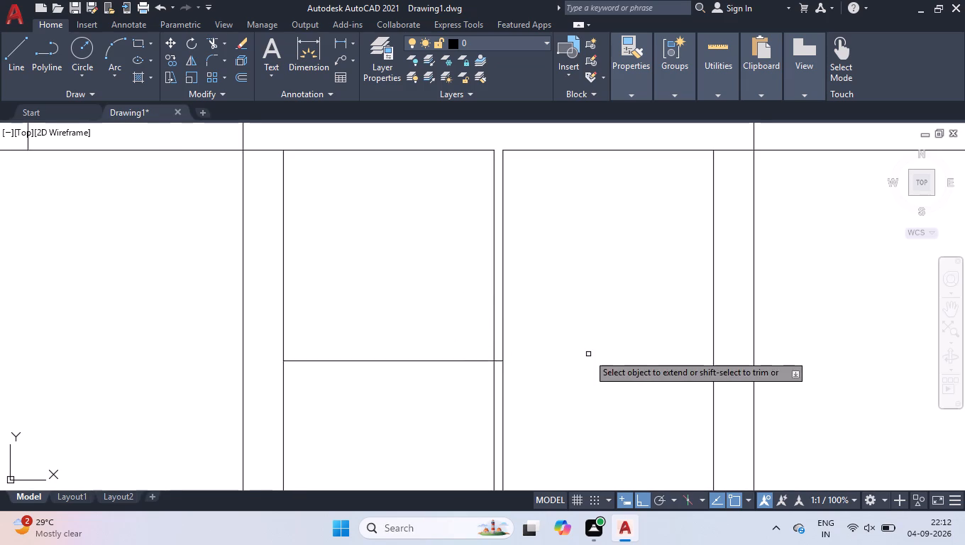
{"action": "key", "text": "Return"}
Trim both partition lines above the extended horizontal line.
{"action": "type", "text": "tr"}
{"action": "key", "text": "Return"}
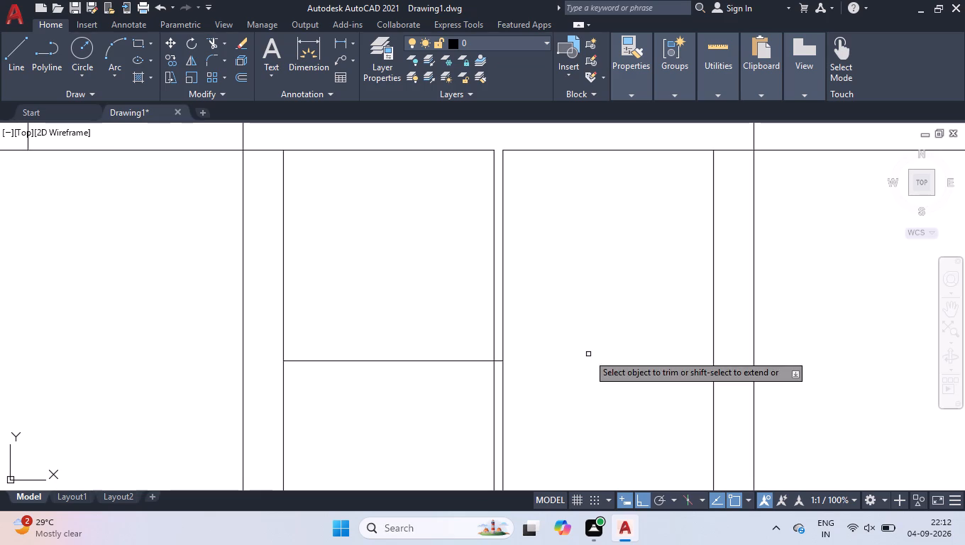
{"action": "left_click", "coordinate": [542, 322]}
{"action": "left_click", "coordinate": [475, 319]}
{"action": "key", "text": "space"}
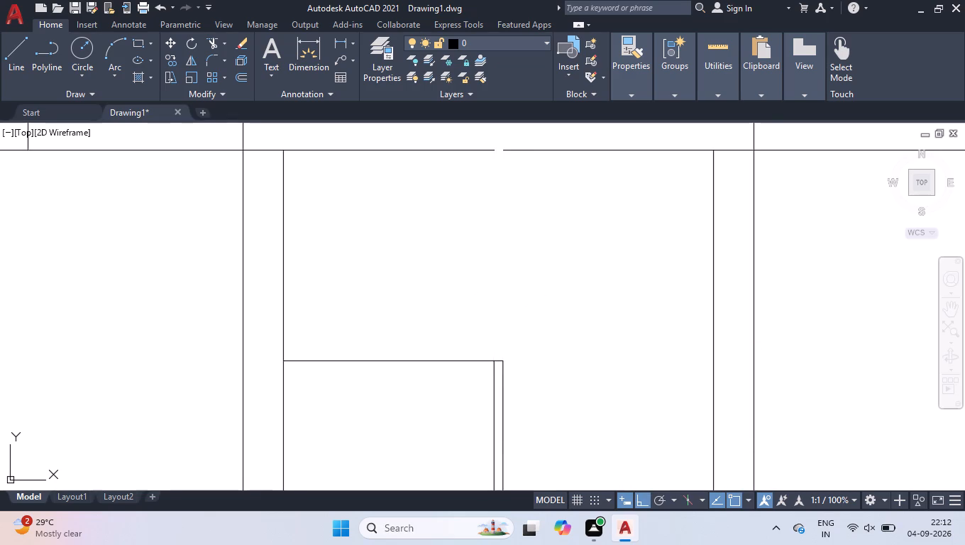
Draw a line from the partition's top right corner 1" left, then about 3'-11" straight up to the room's top wall line.
{"action": "scroll", "coordinate": [495, 362], "scroll_direction": "up", "scroll_amount": 4}
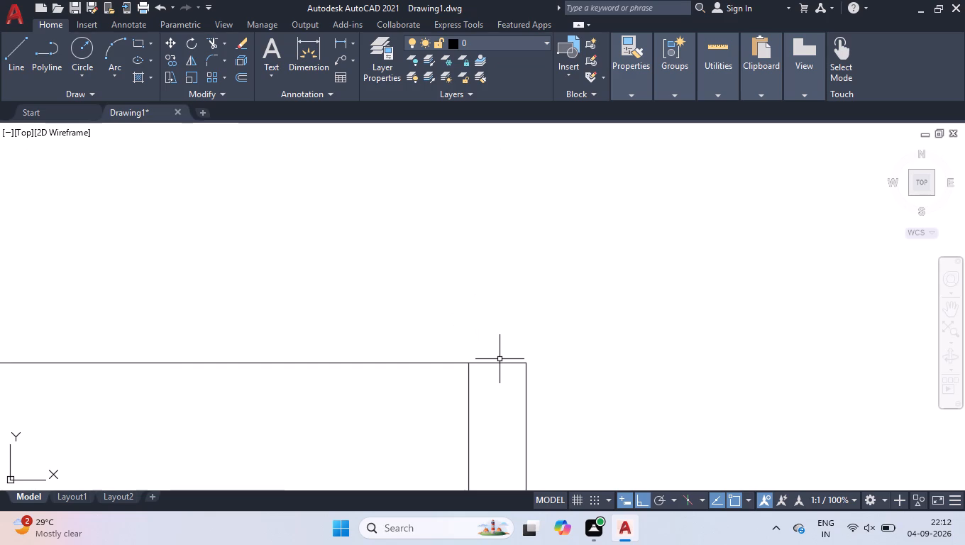
{"action": "key", "text": "l"}
{"action": "key", "text": "Return"}
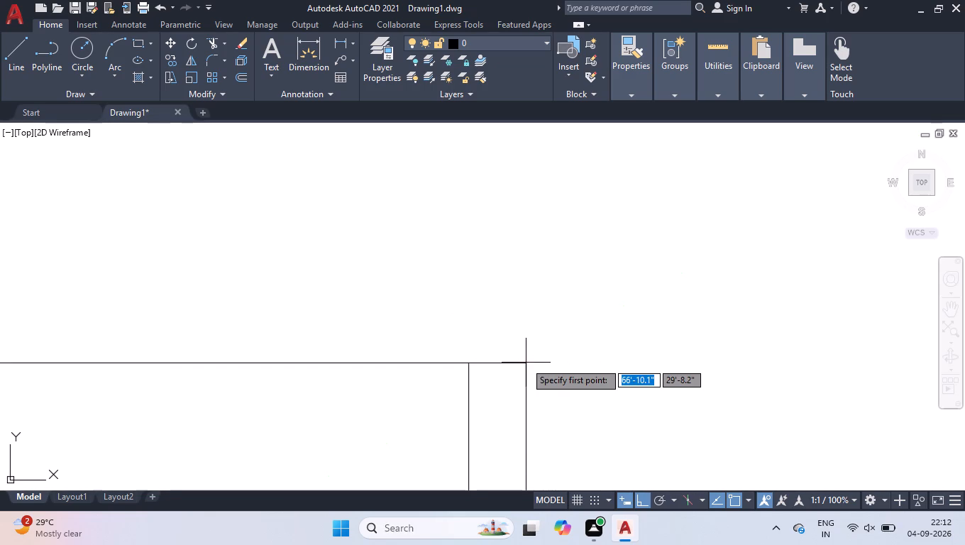
{"action": "left_click", "coordinate": [525, 363]}
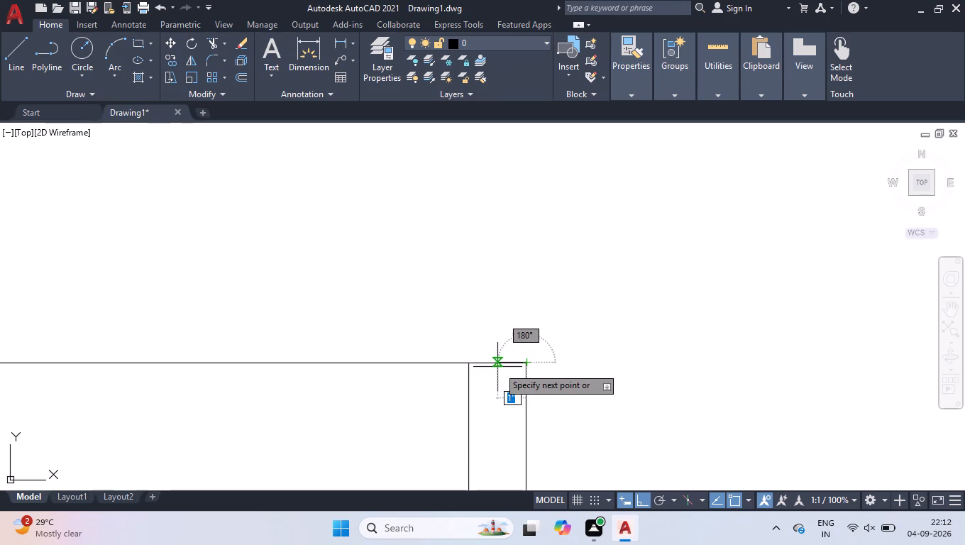
{"action": "key", "text": "1"}
{"action": "key", "text": "Return"}
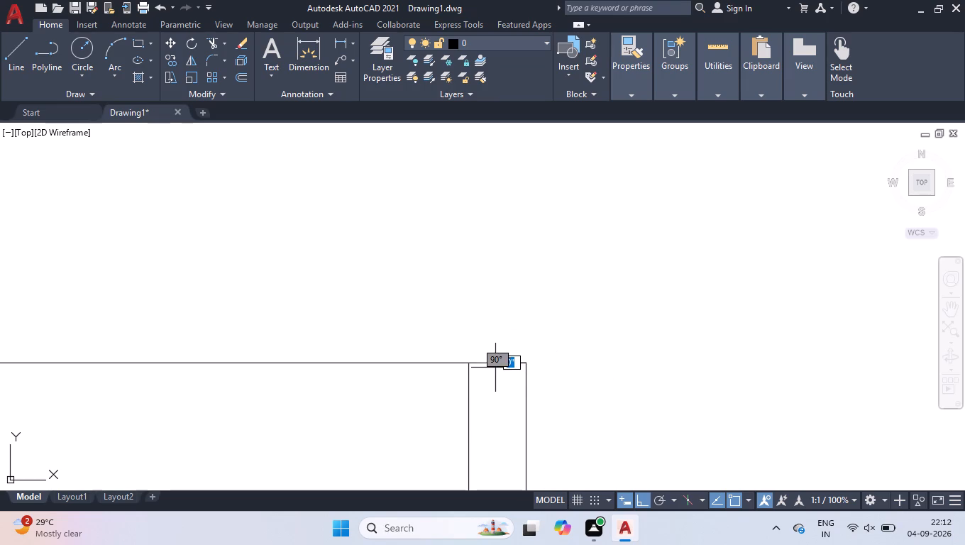
{"action": "scroll", "coordinate": [493, 269], "scroll_direction": "down", "scroll_amount": 6}
{"action": "scroll", "coordinate": [480, 182], "scroll_direction": "up", "scroll_amount": 1}
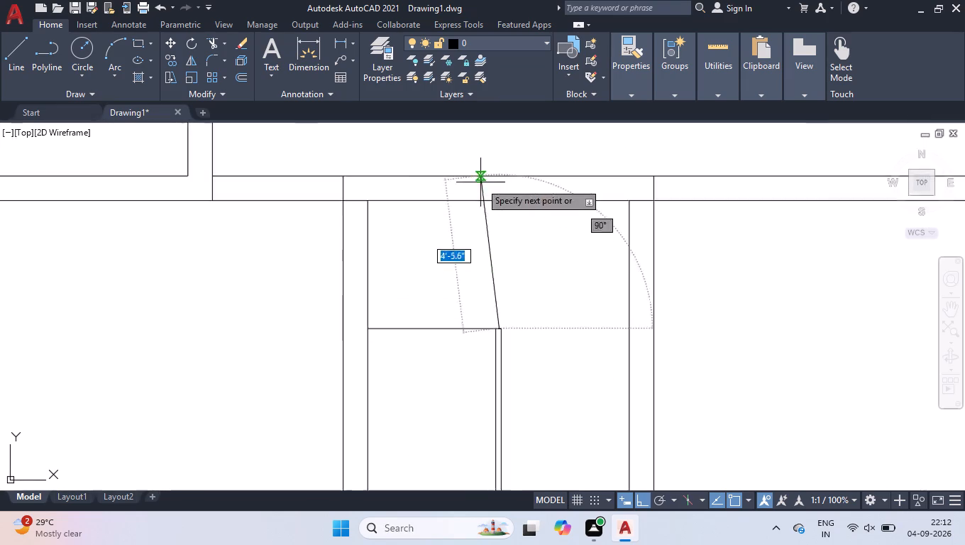
{"action": "scroll", "coordinate": [480, 182], "scroll_direction": "up", "scroll_amount": 5}
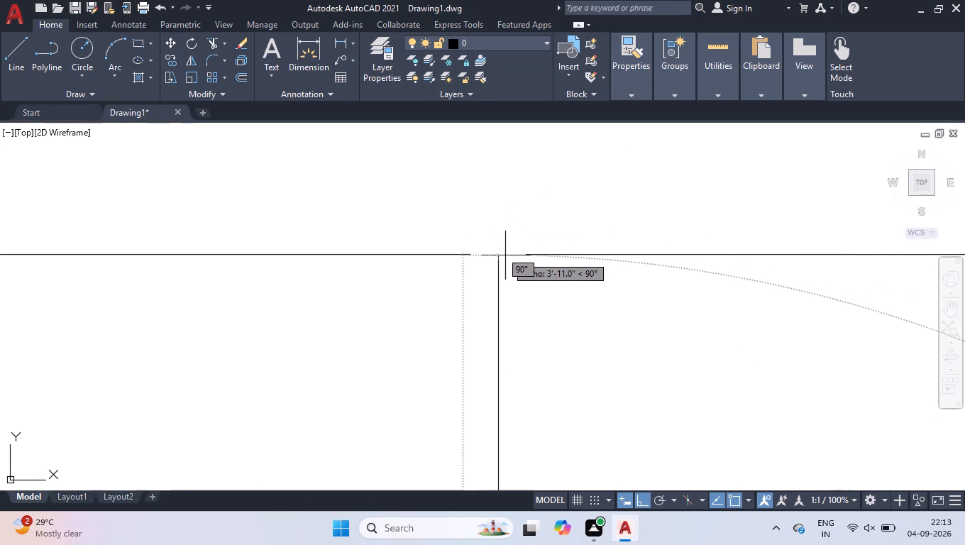
{"action": "left_click", "coordinate": [492, 254]}
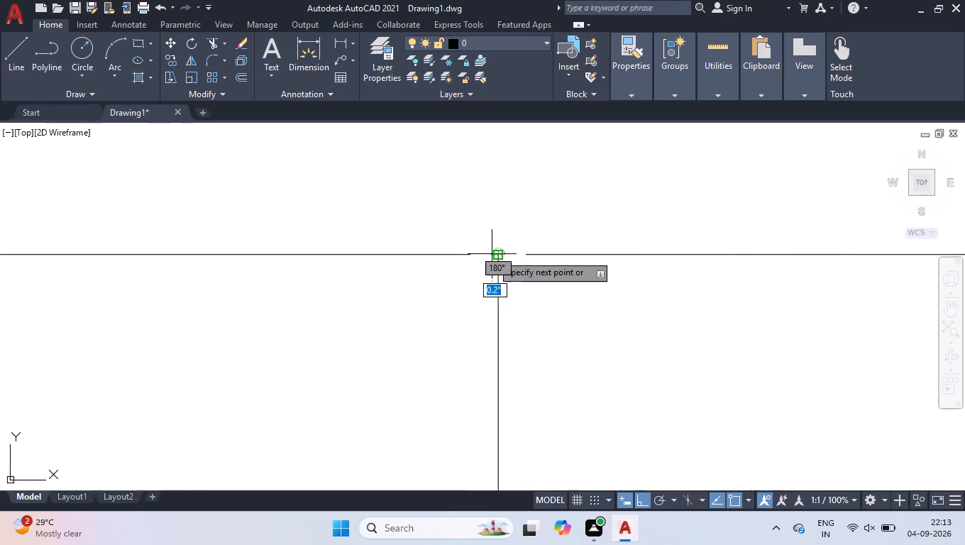
{"action": "key", "text": "space"}
Join the two wall line segments on either side of the gap above the new vertical line.
{"action": "left_click", "coordinate": [556, 241]}
{"action": "left_click", "coordinate": [539, 268]}
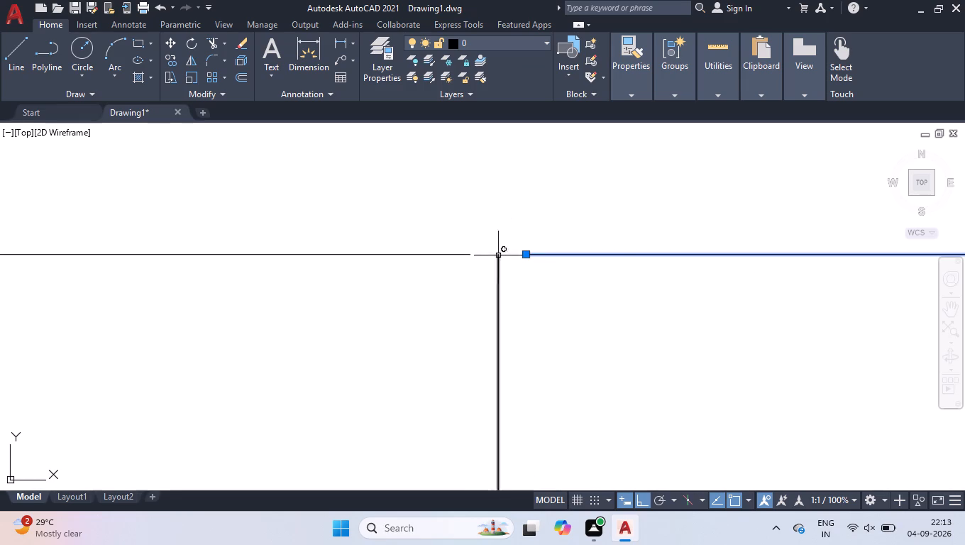
{"action": "left_click", "coordinate": [473, 247]}
{"action": "left_click", "coordinate": [454, 259]}
{"action": "key", "text": "j"}
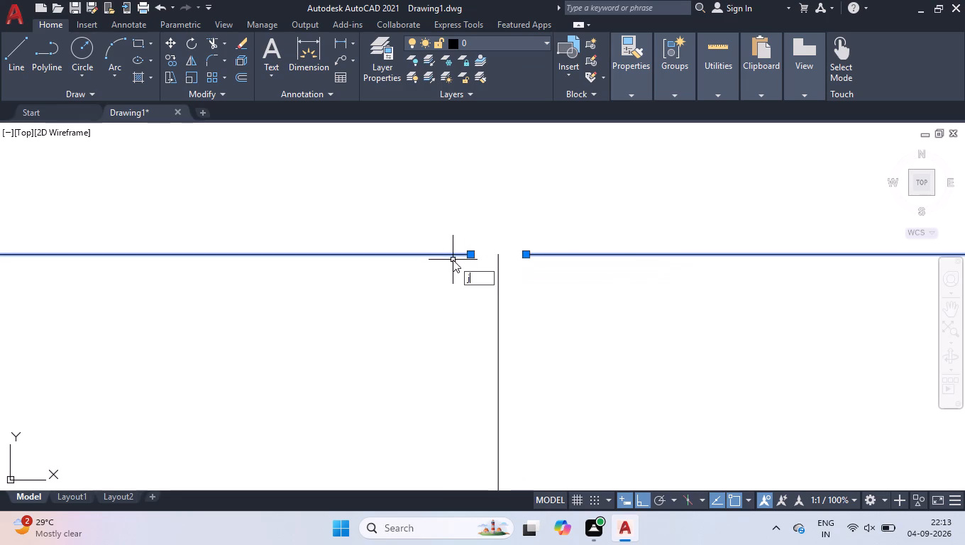
{"action": "key", "text": "Return"}
Quick-measure the left compartment below the horizontal line in the narrow room.
{"action": "scroll", "coordinate": [579, 284], "scroll_direction": "down", "scroll_amount": 7}
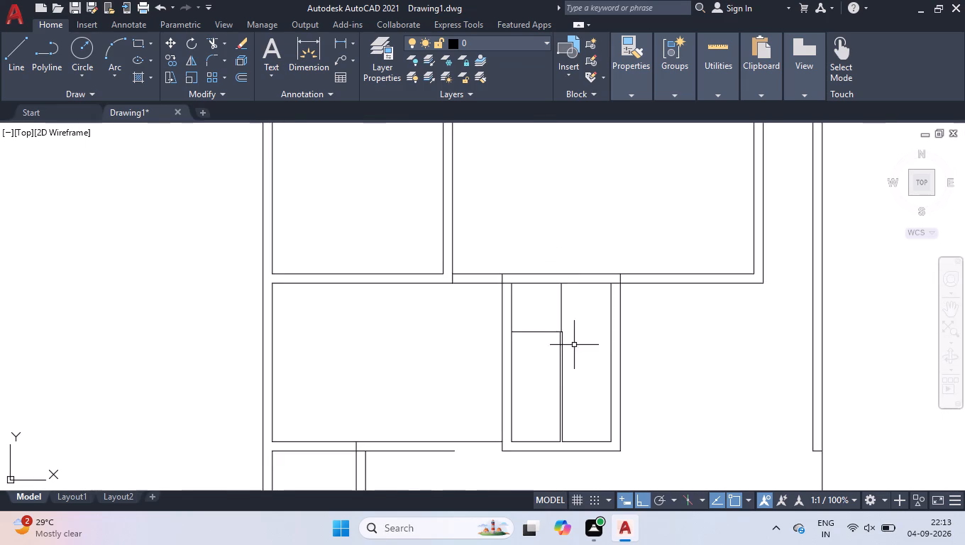
{"action": "scroll", "coordinate": [566, 351], "scroll_direction": "up", "scroll_amount": 3}
{"action": "scroll", "coordinate": [568, 335], "scroll_direction": "down", "scroll_amount": 1}
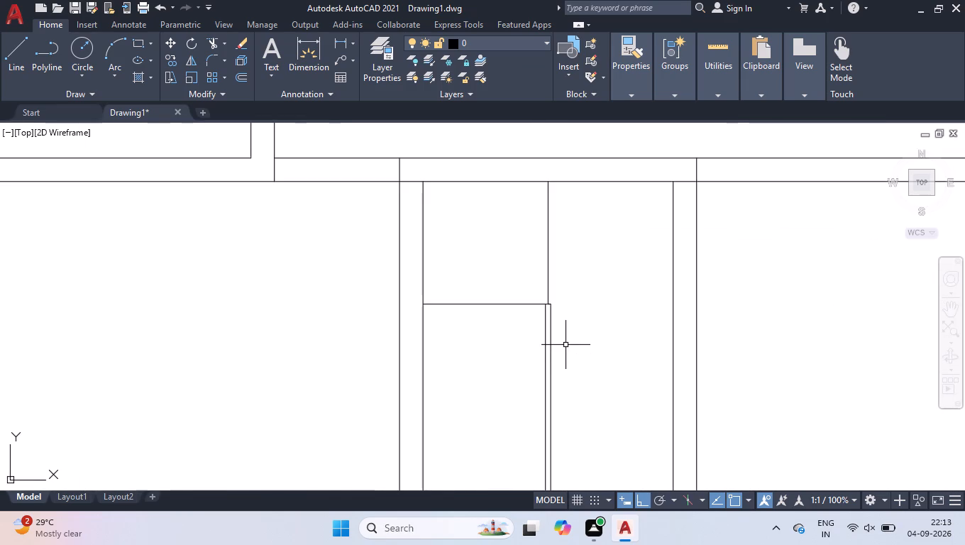
{"action": "scroll", "coordinate": [533, 119], "scroll_direction": "down", "scroll_amount": 1}
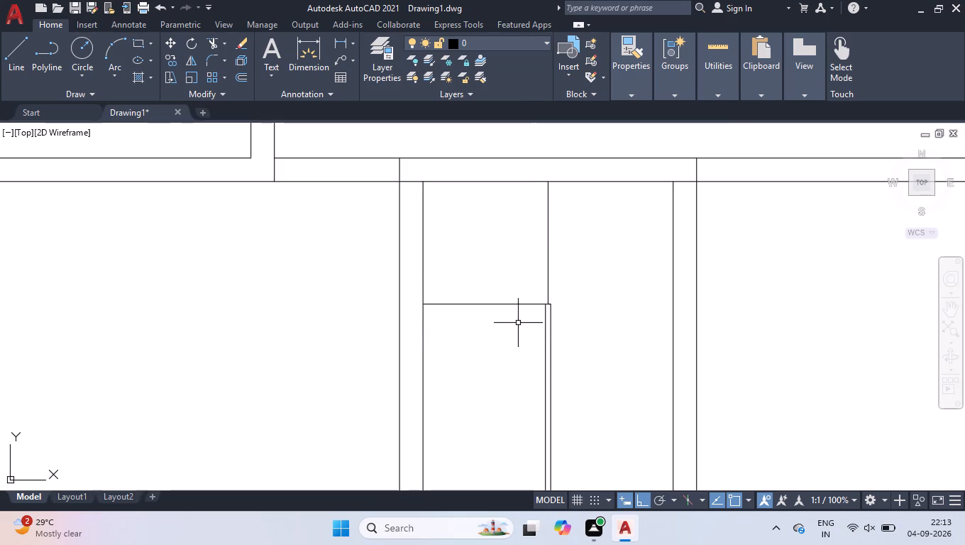
{"action": "scroll", "coordinate": [524, 363], "scroll_direction": "down", "scroll_amount": 2}
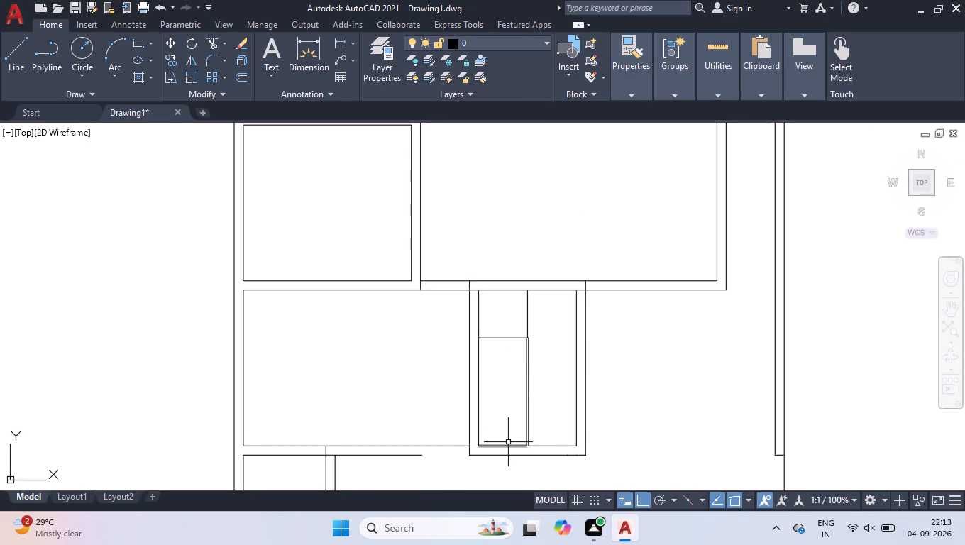
{"action": "scroll", "coordinate": [508, 440], "scroll_direction": "up", "scroll_amount": 1}
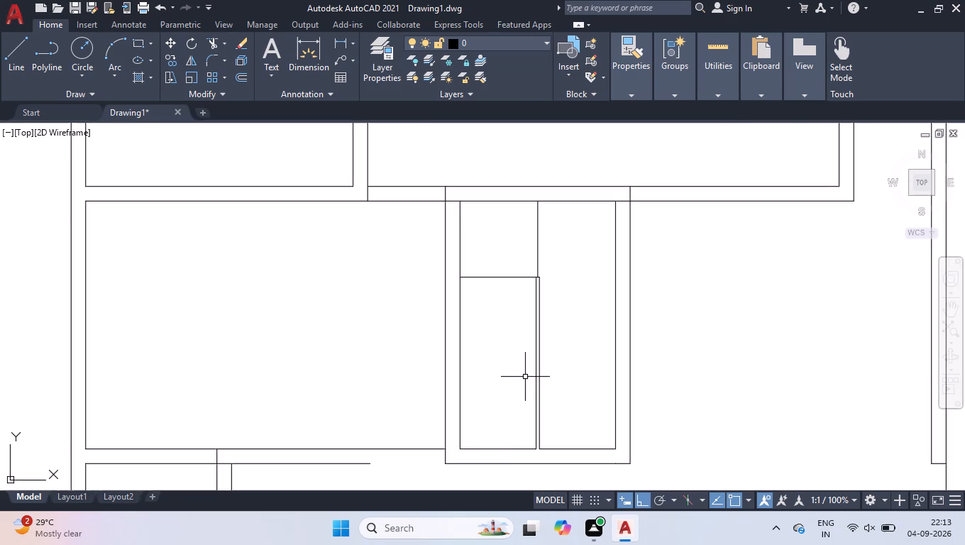
{"action": "key", "text": "m"}
{"action": "type", "text": "eas"}
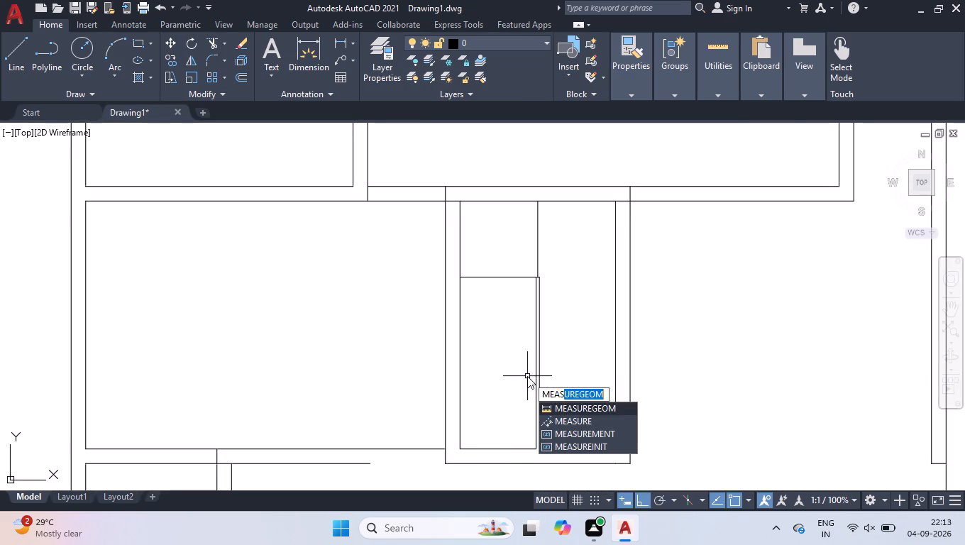
{"action": "key", "text": "Return"}
{"action": "left_click_drag", "start_coordinate": [553, 483], "coordinate": [527, 376]}
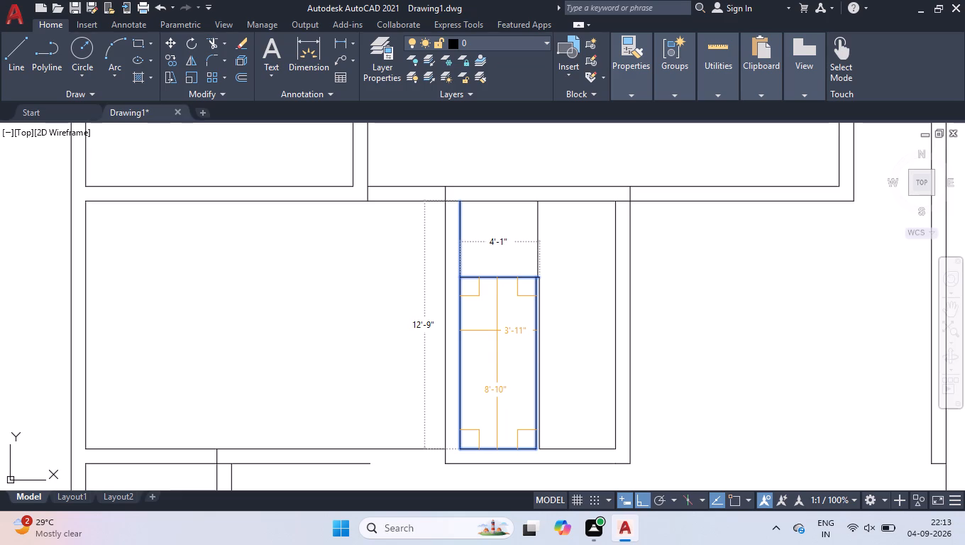
{"action": "key", "text": "backslash"}
{"action": "key", "text": "BackSpace"}
{"action": "key", "text": "Return"}
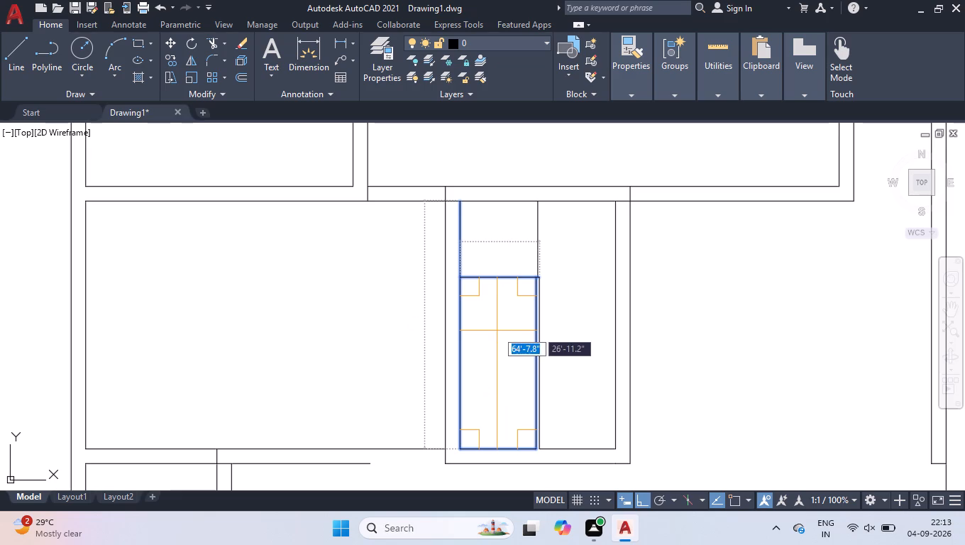
{"action": "key", "text": "Return"}
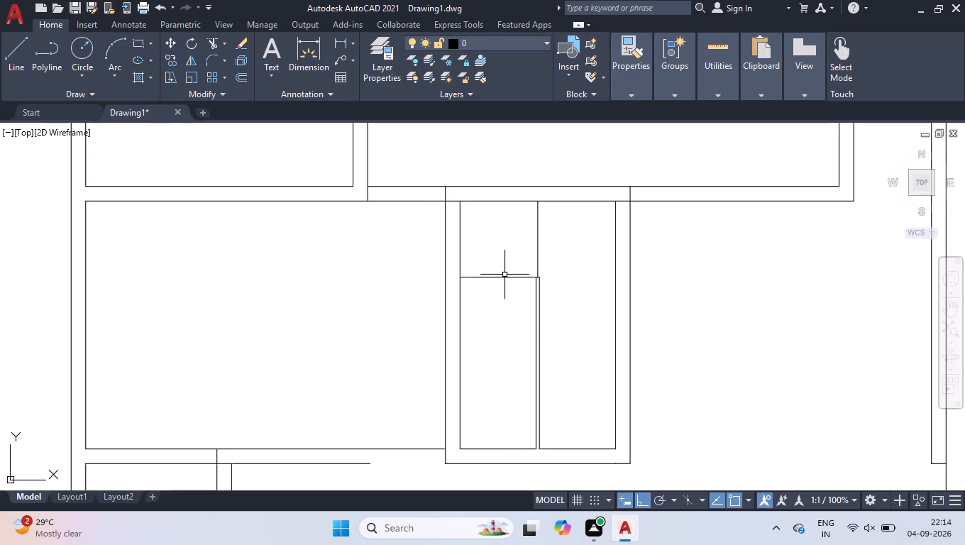
Delete the short 1" line at the top right end of the partition.
{"action": "scroll", "coordinate": [533, 283], "scroll_direction": "up", "scroll_amount": 7}
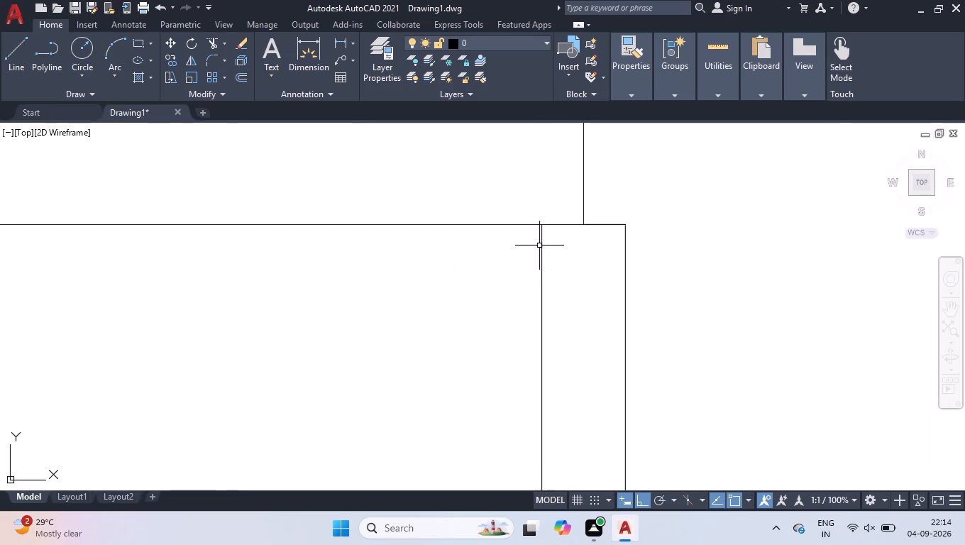
{"action": "left_click", "coordinate": [610, 224]}
{"action": "key", "text": "Delete"}
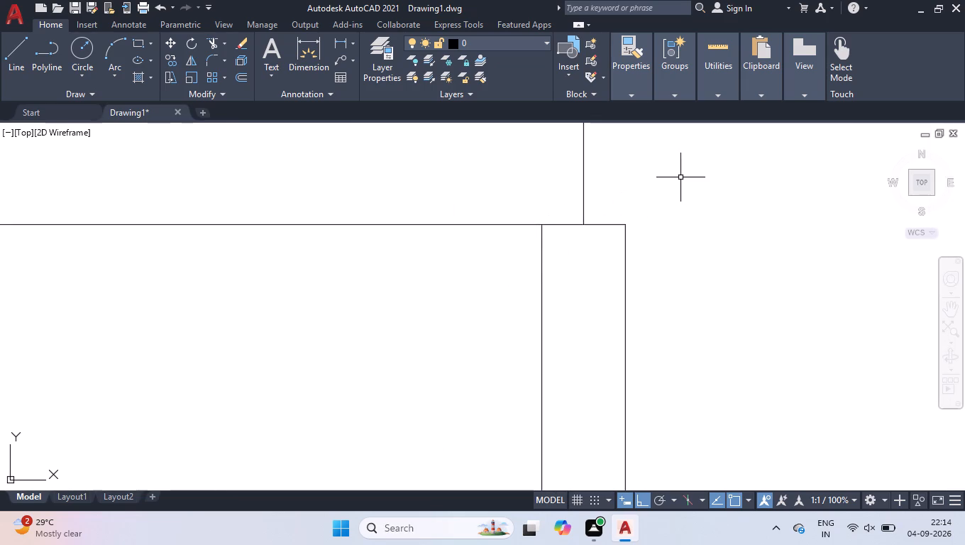
Break the horizontal line at the point where it meets the left partition line.
{"action": "type", "text": "br"}
{"action": "key", "text": "Down"}
{"action": "key", "text": "Return"}
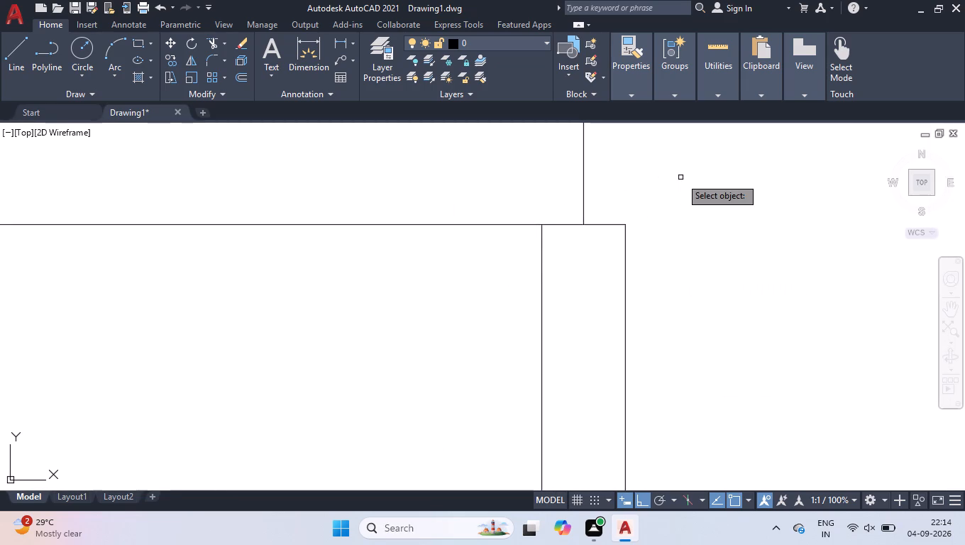
{"action": "left_click", "coordinate": [507, 225]}
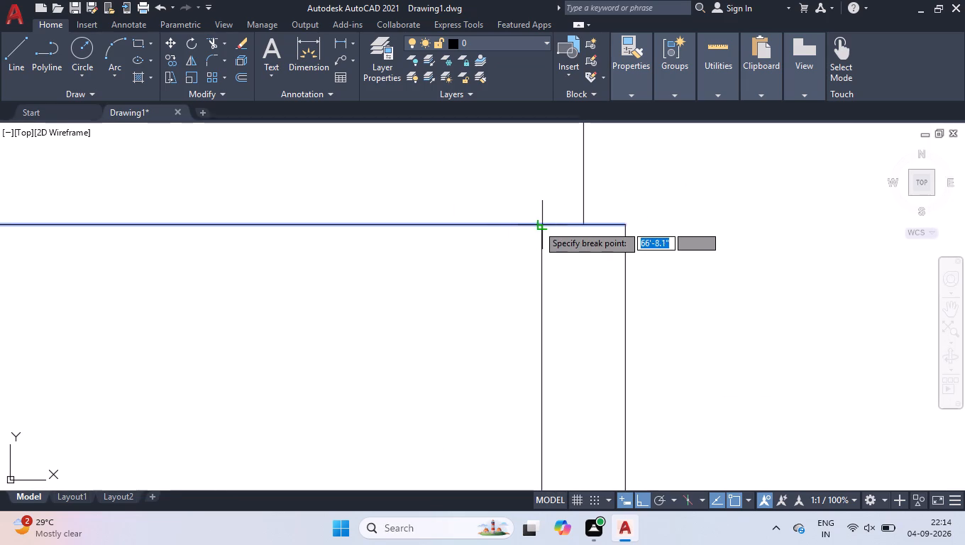
{"action": "left_click", "coordinate": [539, 225]}
Copy the horizontal line as a 12-item array fitted down to the bottom-left corner of the narrow room's left compartment.
{"action": "scroll", "coordinate": [519, 209], "scroll_direction": "down", "scroll_amount": 6}
{"action": "key", "text": "o"}
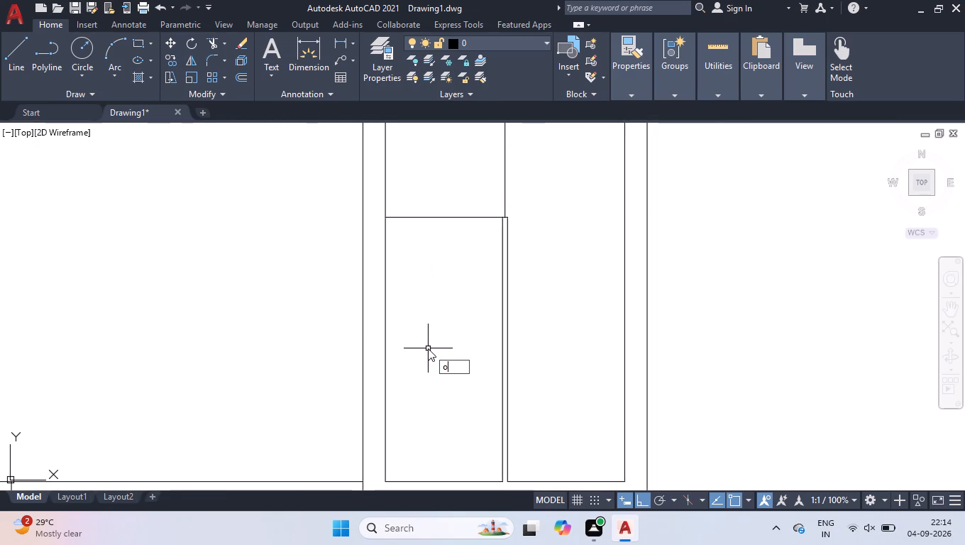
{"action": "key", "text": "BackSpace"}
{"action": "type", "text": "cop"}
{"action": "key", "text": "Return"}
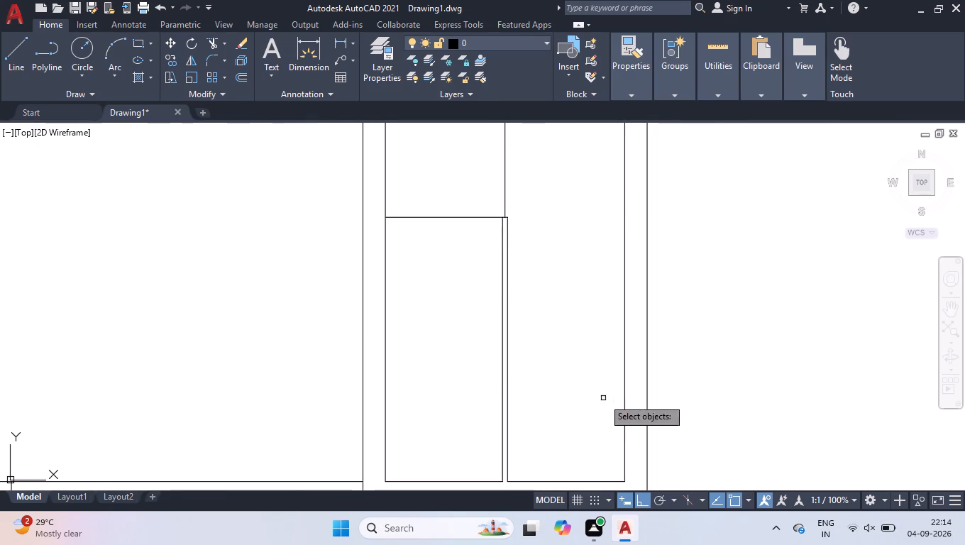
{"action": "left_click", "coordinate": [418, 217]}
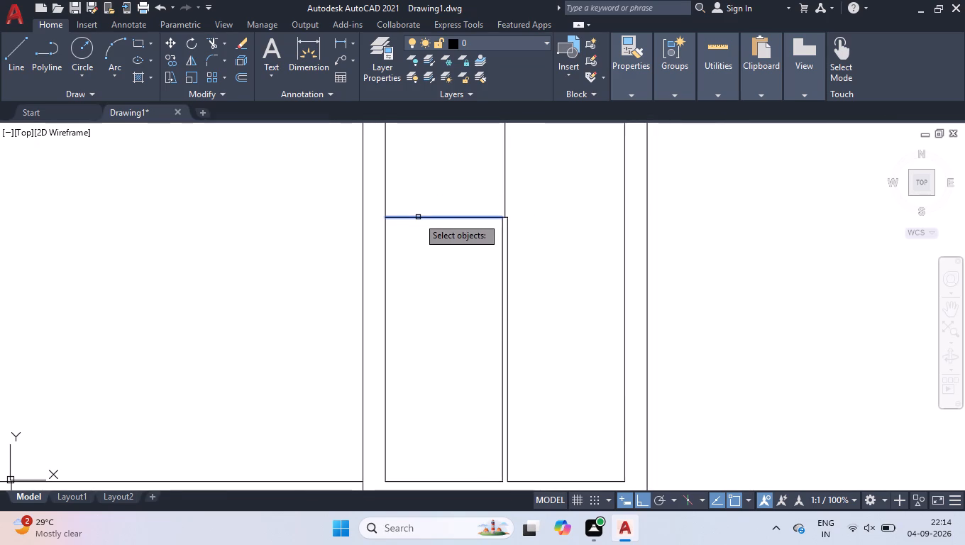
{"action": "key", "text": "Return"}
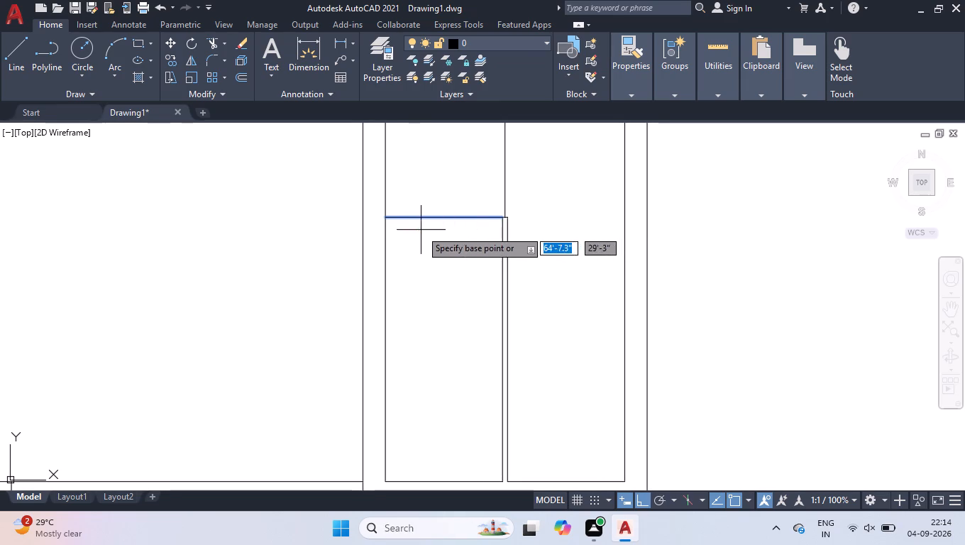
{"action": "left_click", "coordinate": [389, 217]}
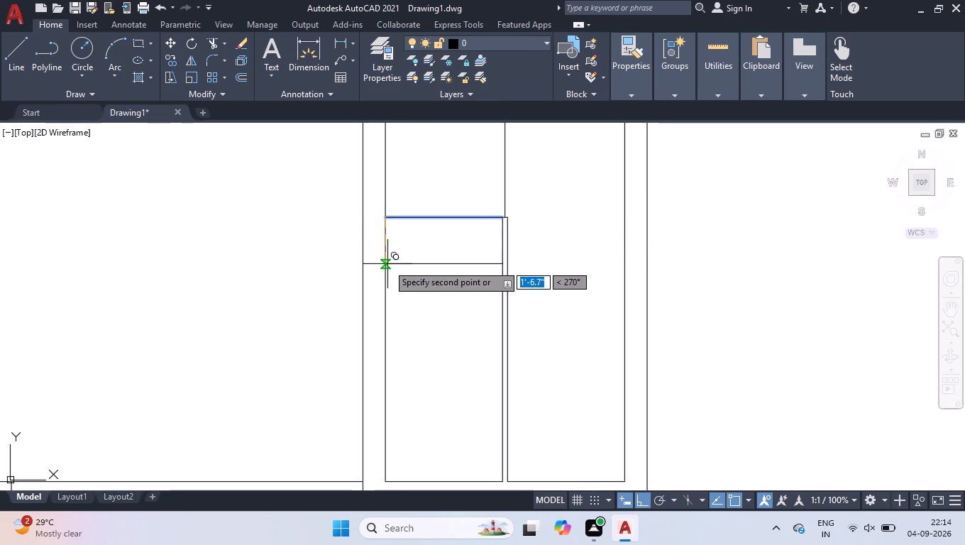
{"action": "type", "text": "ar"}
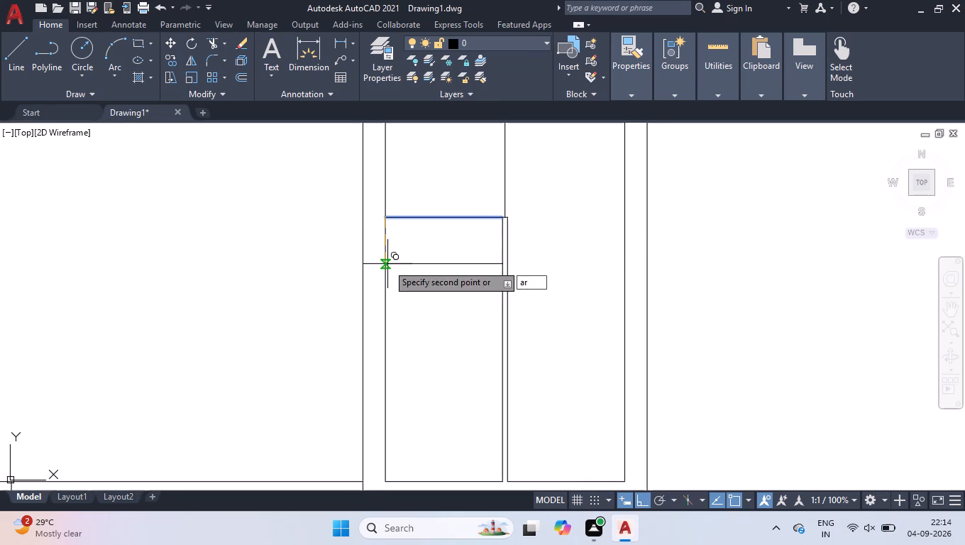
{"action": "key", "text": "Return"}
{"action": "type", "text": "12"}
{"action": "key", "text": "Return"}
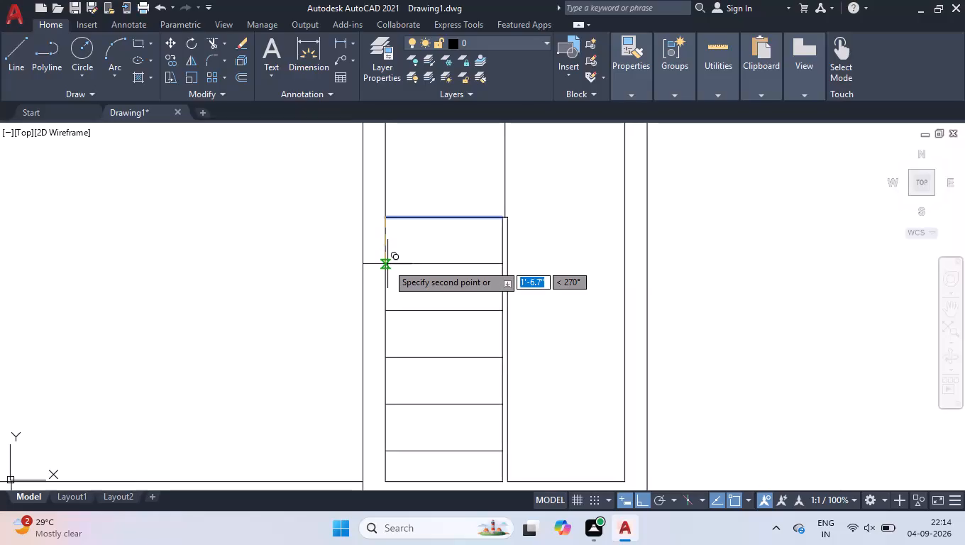
{"action": "key", "text": "f"}
{"action": "key", "text": "Return"}
{"action": "scroll", "coordinate": [433, 366], "scroll_direction": "down", "scroll_amount": 1}
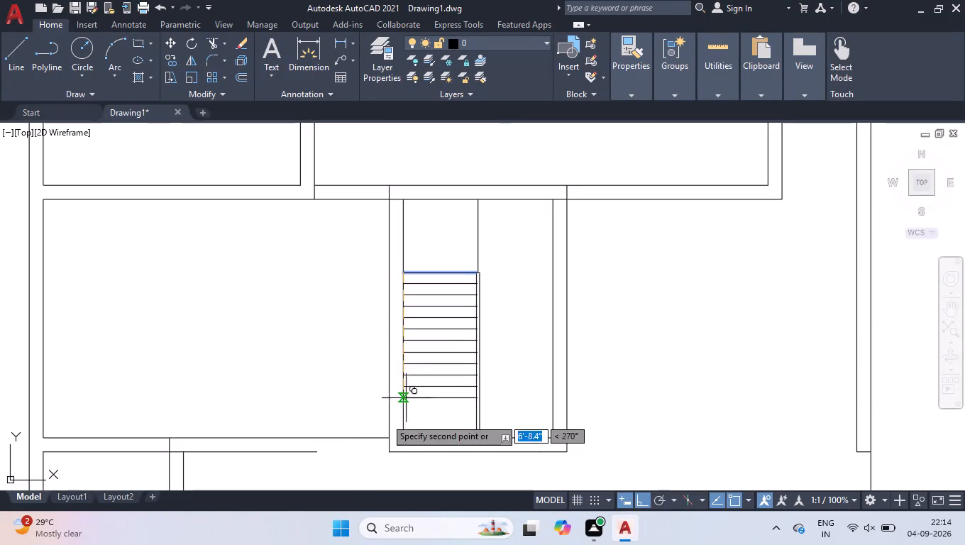
{"action": "scroll", "coordinate": [392, 431], "scroll_direction": "up", "scroll_amount": 3}
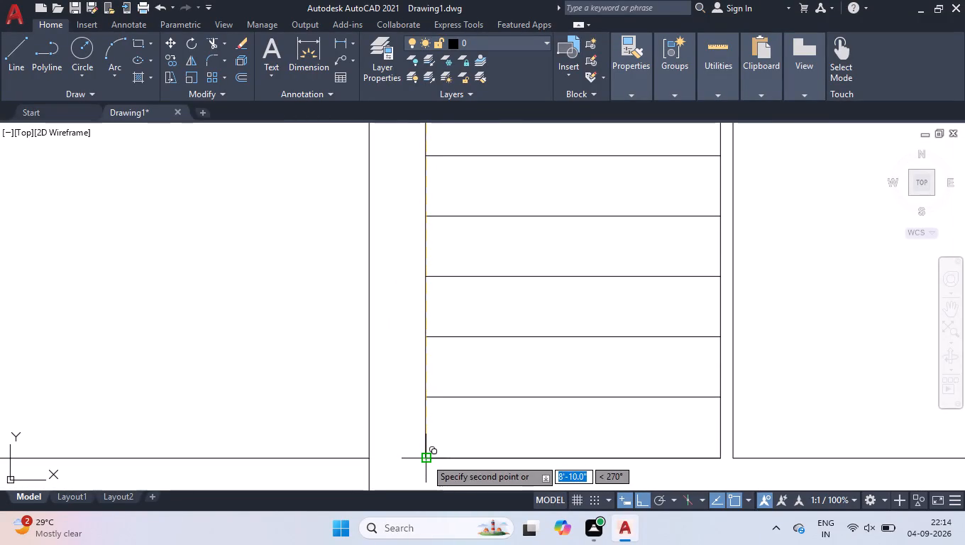
{"action": "left_click", "coordinate": [426, 458]}
{"action": "key", "text": "space"}
Delete the lowest arrayed line, which overlaps the bottom wall line of the left compartment.
{"action": "left_click", "coordinate": [459, 458]}
{"action": "scroll", "coordinate": [459, 456], "scroll_direction": "down", "scroll_amount": 4}
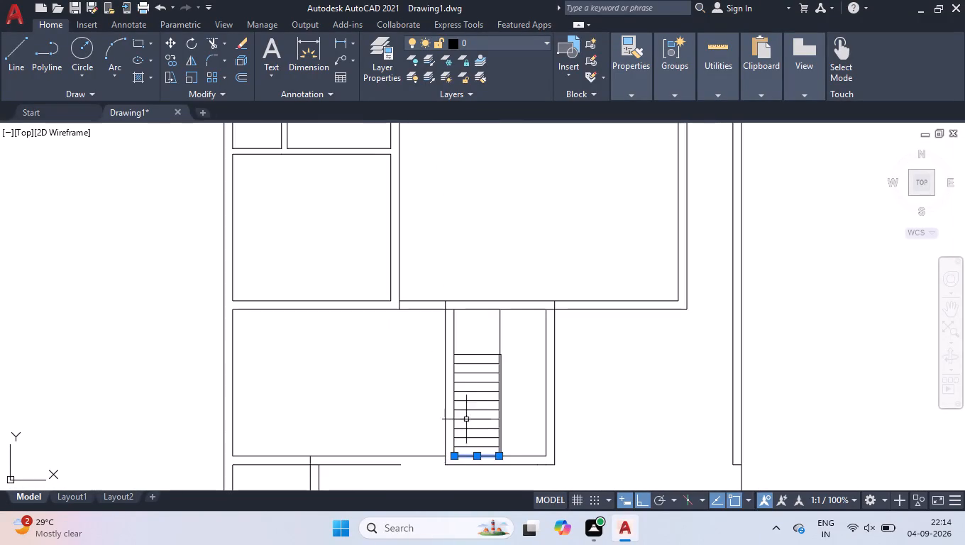
{"action": "scroll", "coordinate": [473, 365], "scroll_direction": "up", "scroll_amount": 3}
{"action": "key", "text": "Delete"}
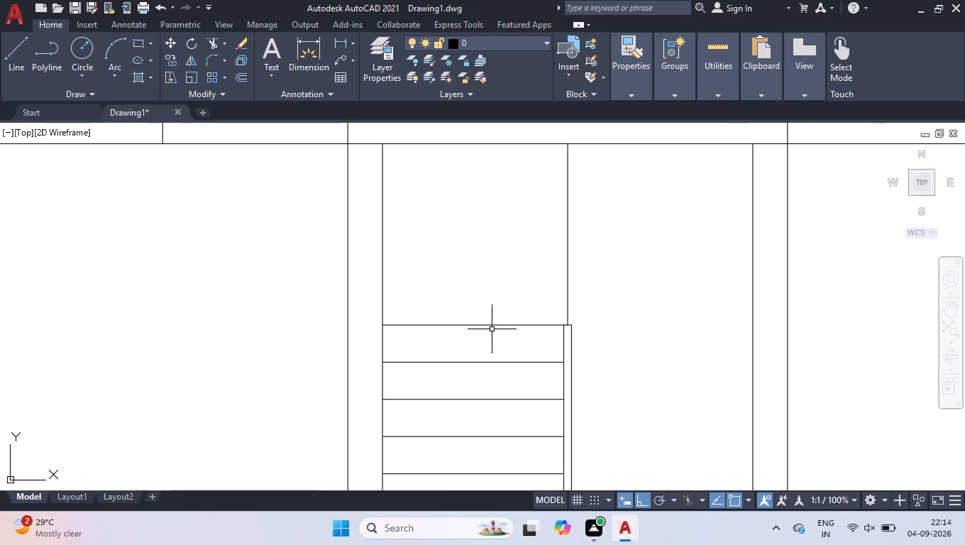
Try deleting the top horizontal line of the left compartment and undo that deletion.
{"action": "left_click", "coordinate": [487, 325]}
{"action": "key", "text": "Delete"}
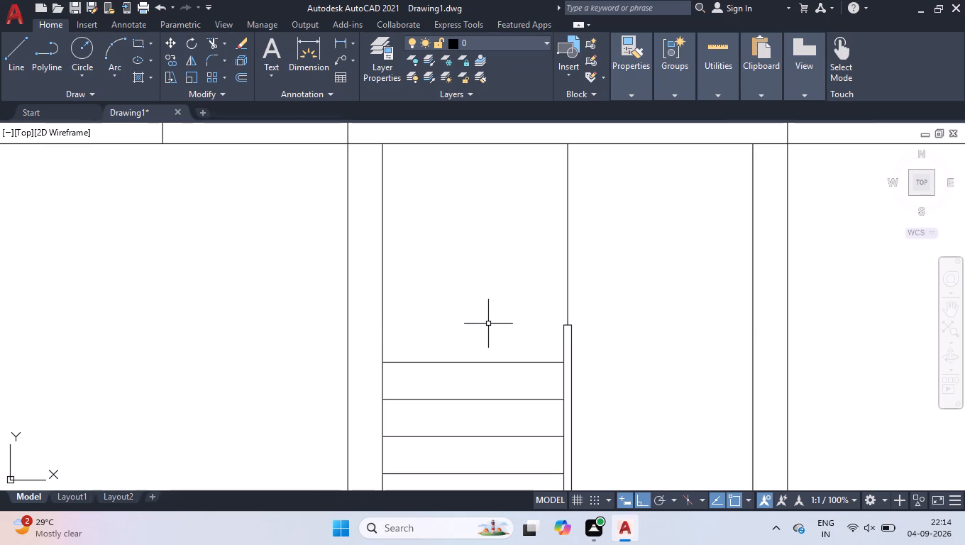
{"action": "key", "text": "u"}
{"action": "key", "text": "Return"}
Mirror the evenly spaced lines below the left compartment's top line into the right compartment about the partition's vertical centre line, keeping the originals.
{"action": "scroll", "coordinate": [540, 291], "scroll_direction": "down", "scroll_amount": 3}
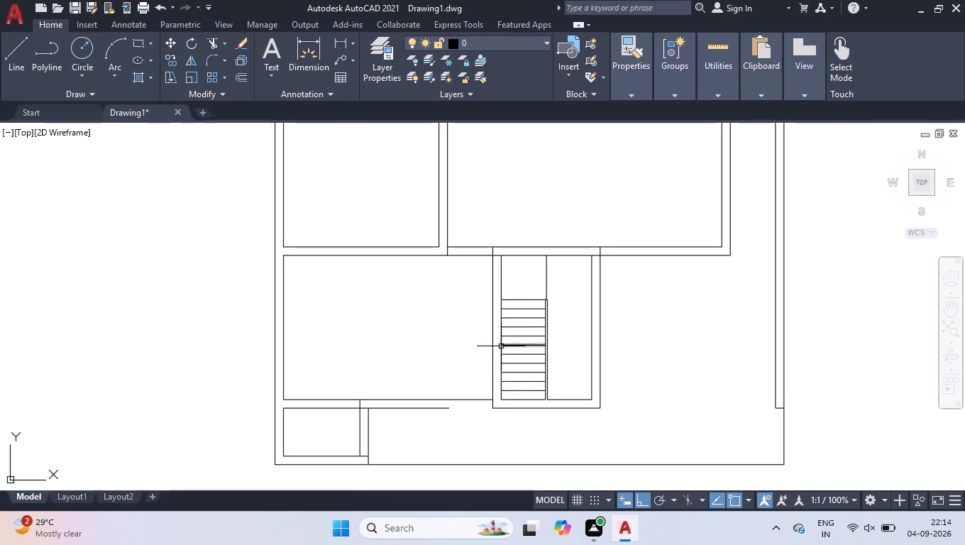
{"action": "scroll", "coordinate": [531, 395], "scroll_direction": "up", "scroll_amount": 2}
{"action": "left_click", "coordinate": [546, 172]}
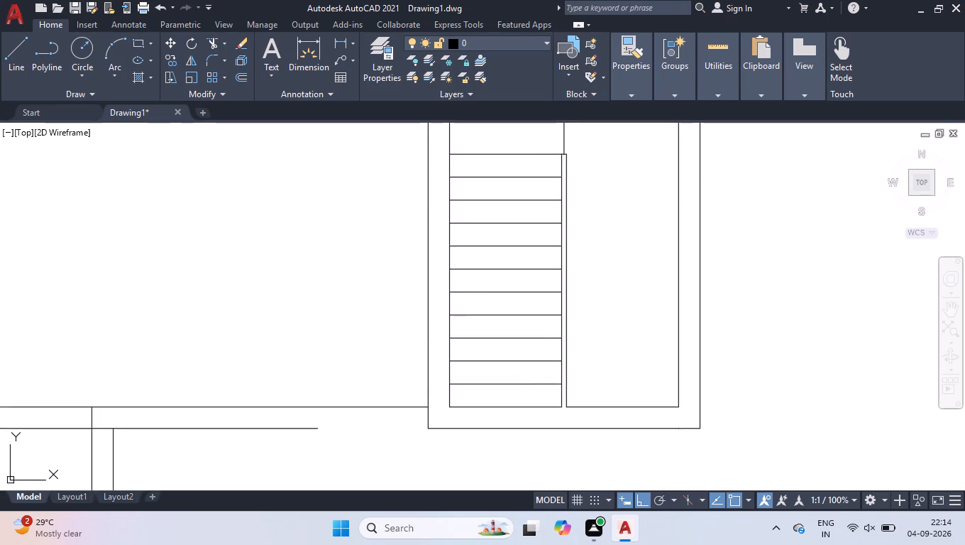
{"action": "left_click", "coordinate": [489, 392]}
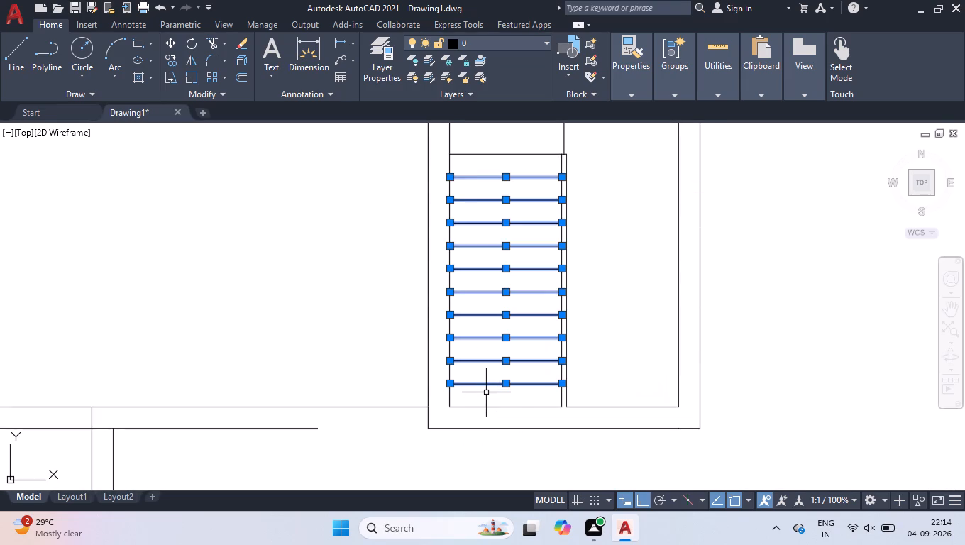
{"action": "type", "text": "mi"}
{"action": "key", "text": "Return"}
{"action": "scroll", "coordinate": [433, 364], "scroll_direction": "down", "scroll_amount": 2}
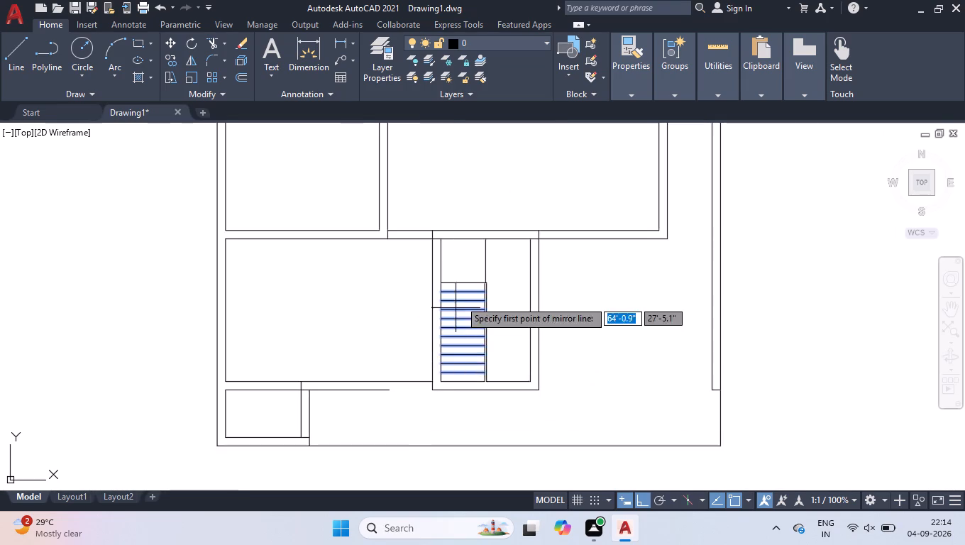
{"action": "scroll", "coordinate": [470, 278], "scroll_direction": "up", "scroll_amount": 4}
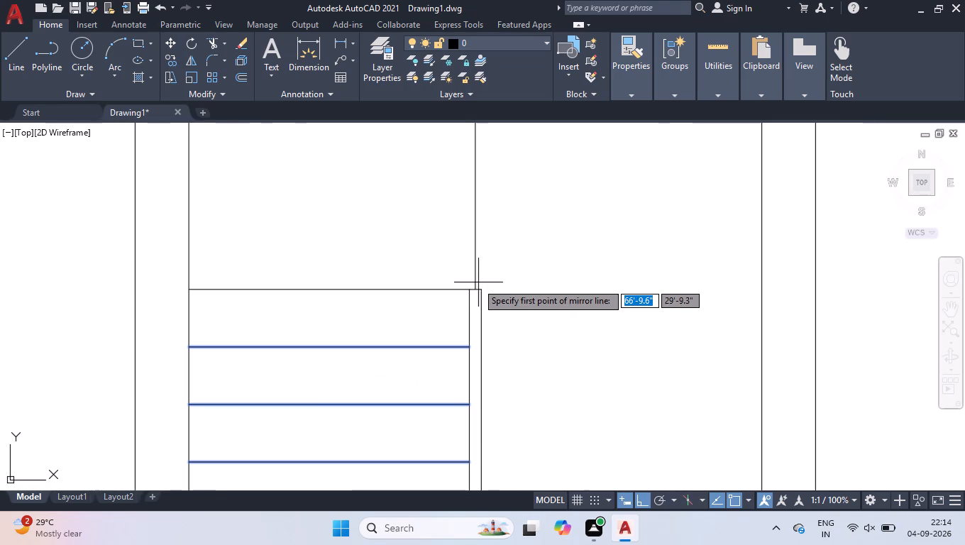
{"action": "left_click", "coordinate": [473, 289]}
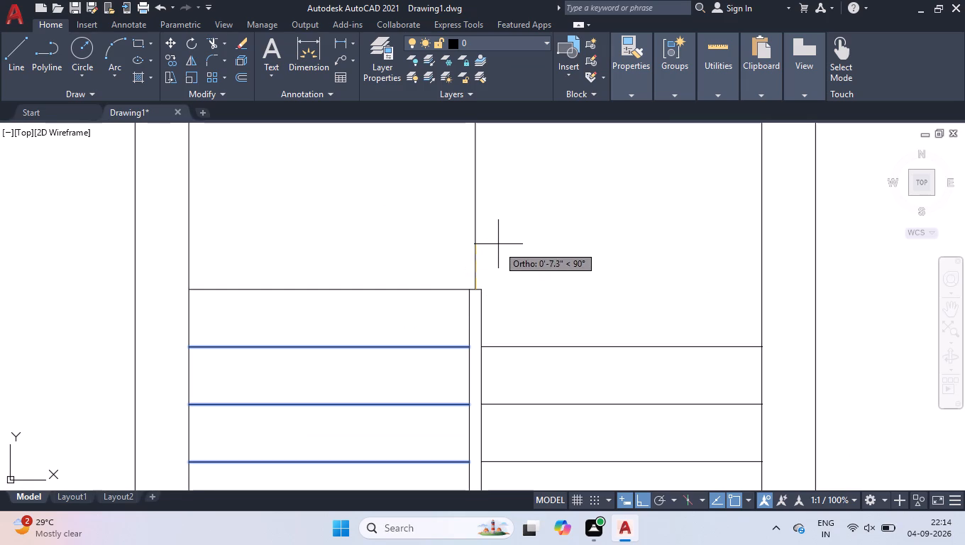
{"action": "left_click", "coordinate": [498, 244]}
{"action": "left_click", "coordinate": [528, 297]}
Switch from ortho mode to polar tracking.
{"action": "scroll", "coordinate": [498, 242], "scroll_direction": "down", "scroll_amount": 2}
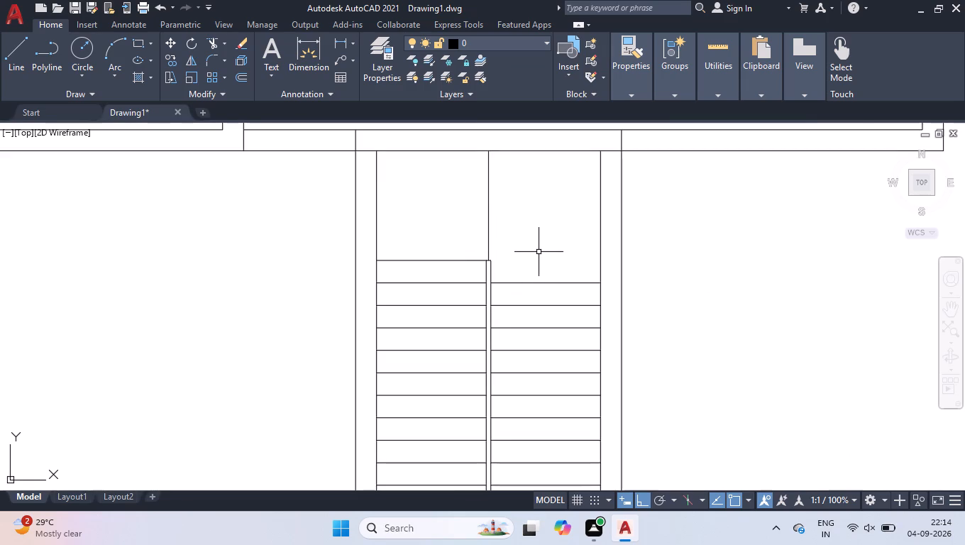
{"action": "scroll", "coordinate": [539, 251], "scroll_direction": "down", "scroll_amount": 1}
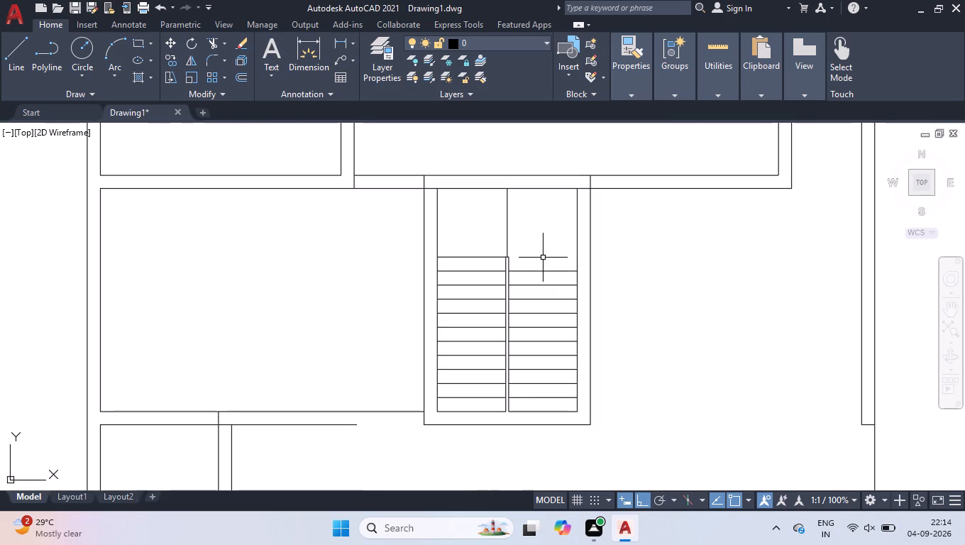
{"action": "scroll", "coordinate": [493, 199], "scroll_direction": "up", "scroll_amount": 3}
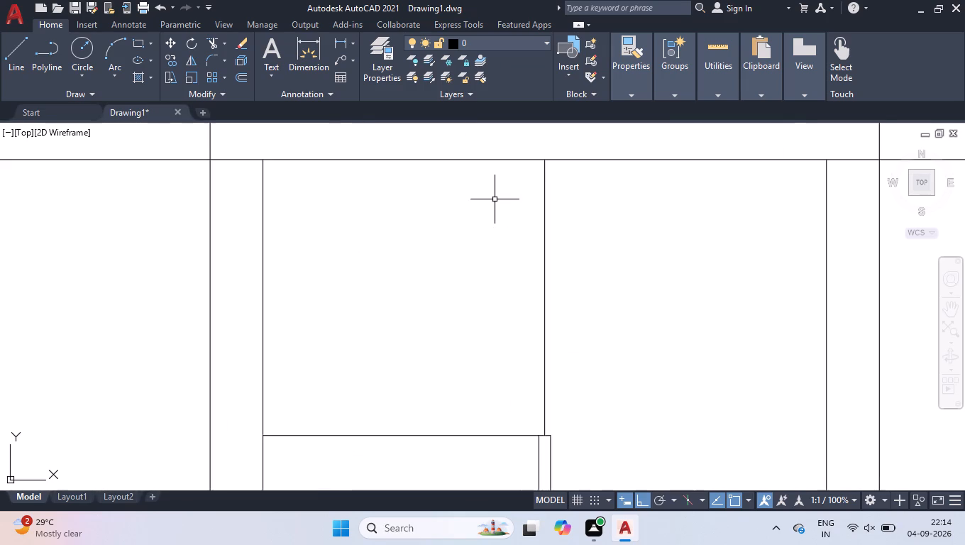
{"action": "key", "text": "l"}
{"action": "key", "text": "Return"}
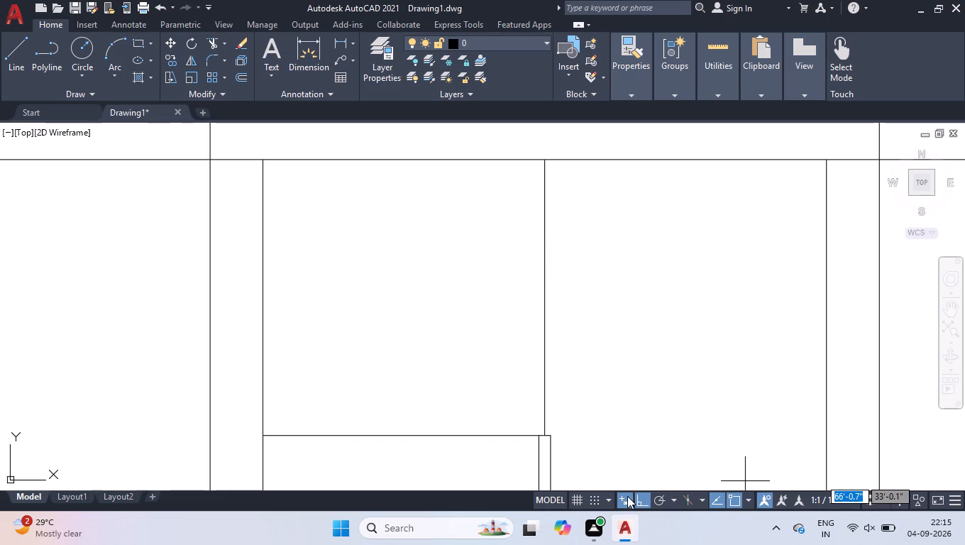
{"action": "left_click", "coordinate": [656, 504]}
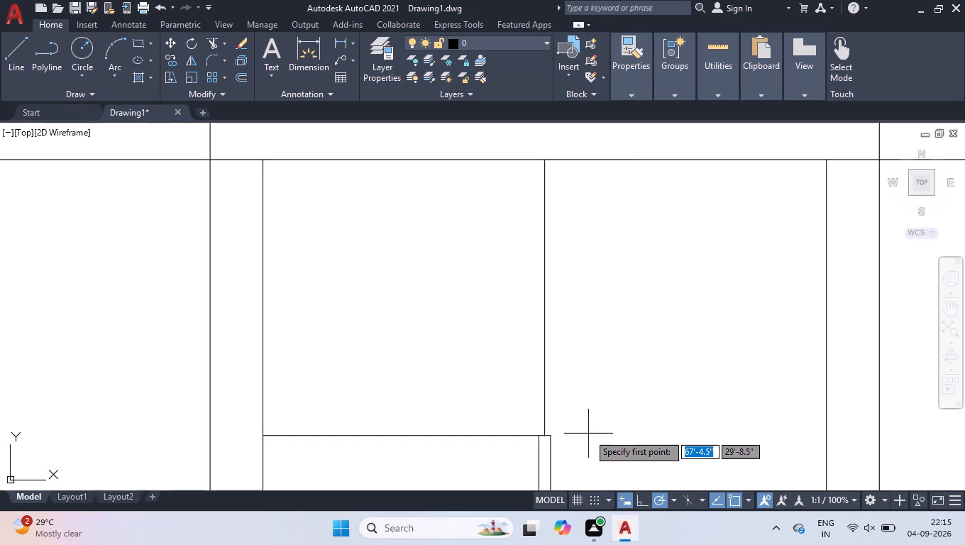
{"action": "key", "text": "space"}
{"action": "key", "text": "space"}
Offset the short horizontal line capping the partition 1" upward.
{"action": "scroll", "coordinate": [544, 434], "scroll_direction": "up", "scroll_amount": 4}
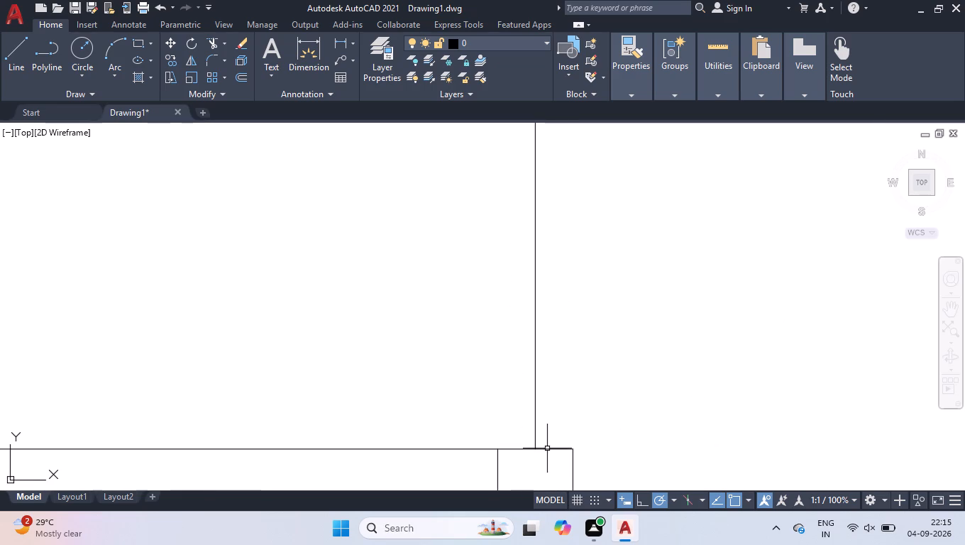
{"action": "left_click", "coordinate": [547, 448]}
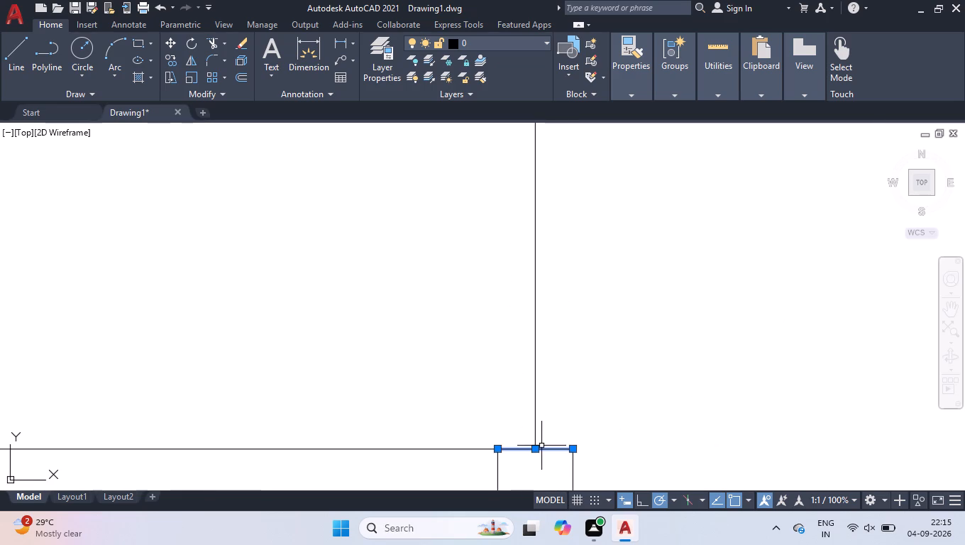
{"action": "type", "text": "off"}
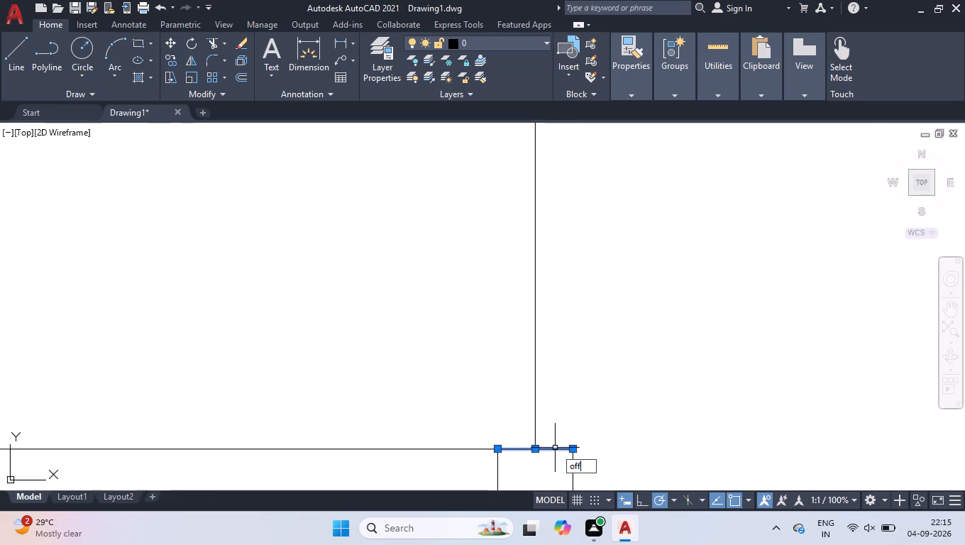
{"action": "key", "text": "Return"}
{"action": "key", "text": "1"}
{"action": "key", "text": "Return"}
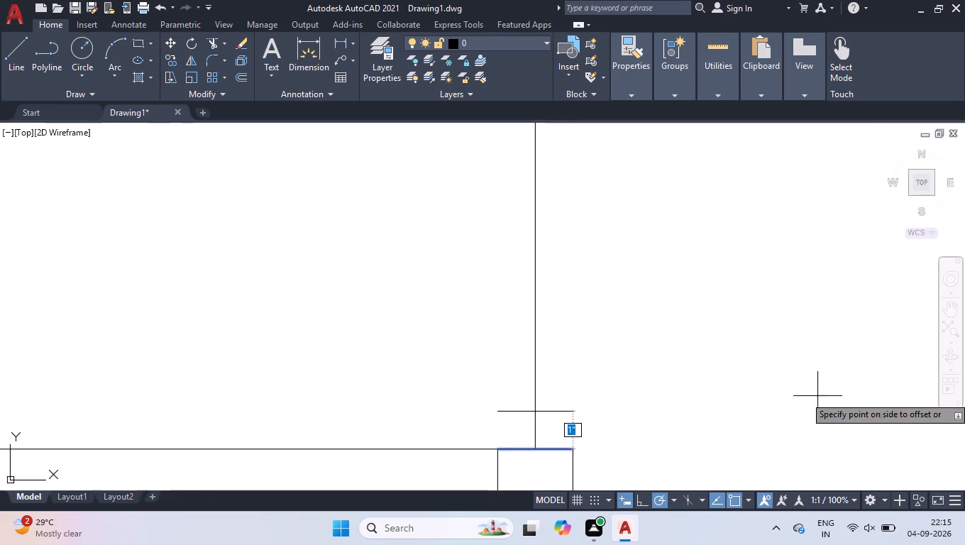
{"action": "left_click", "coordinate": [652, 383]}
{"action": "key", "text": "space"}
Extend both vertical partition lines up to the new short cap line.
{"action": "scroll", "coordinate": [644, 389], "scroll_direction": "down", "scroll_amount": 1}
{"action": "scroll", "coordinate": [596, 452], "scroll_direction": "up", "scroll_amount": 1}
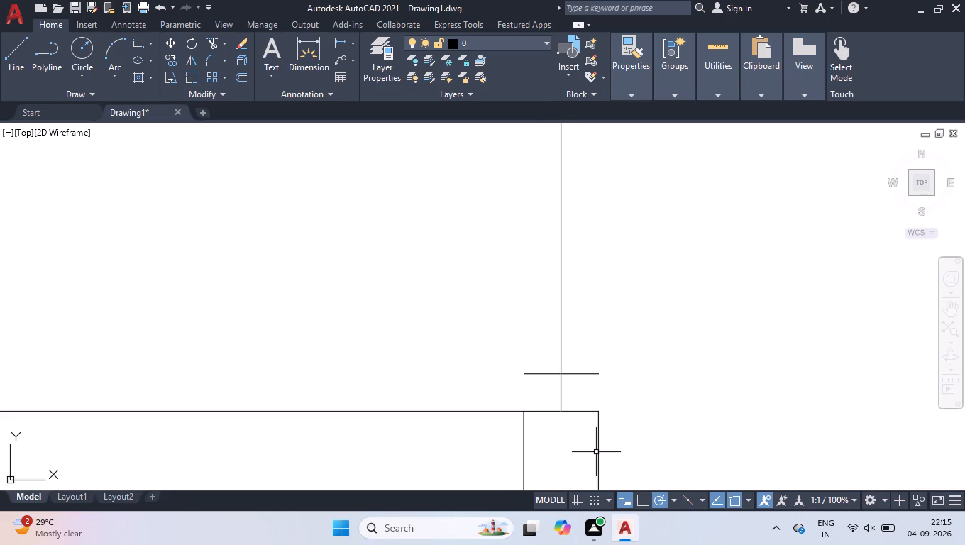
{"action": "type", "text": "ex"}
{"action": "key", "text": "Return"}
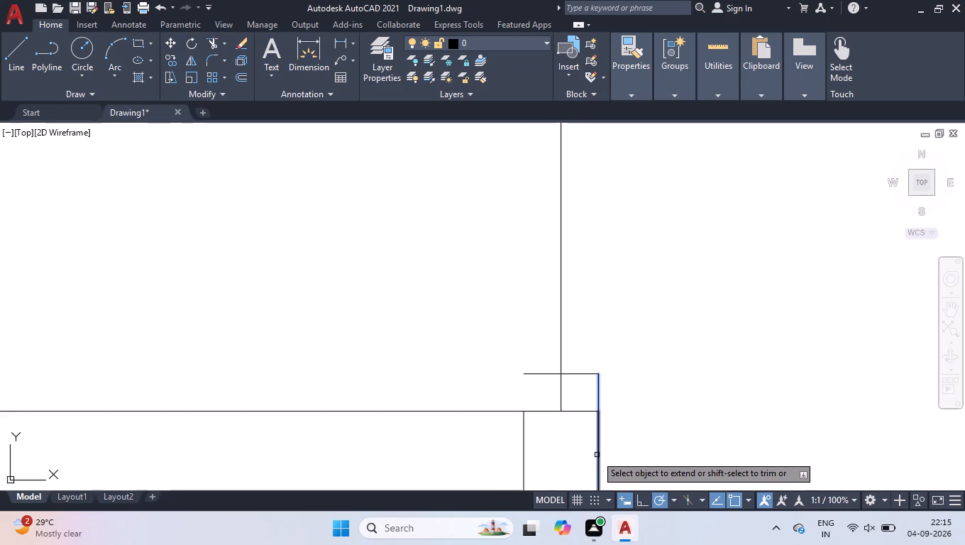
{"action": "left_click", "coordinate": [598, 434]}
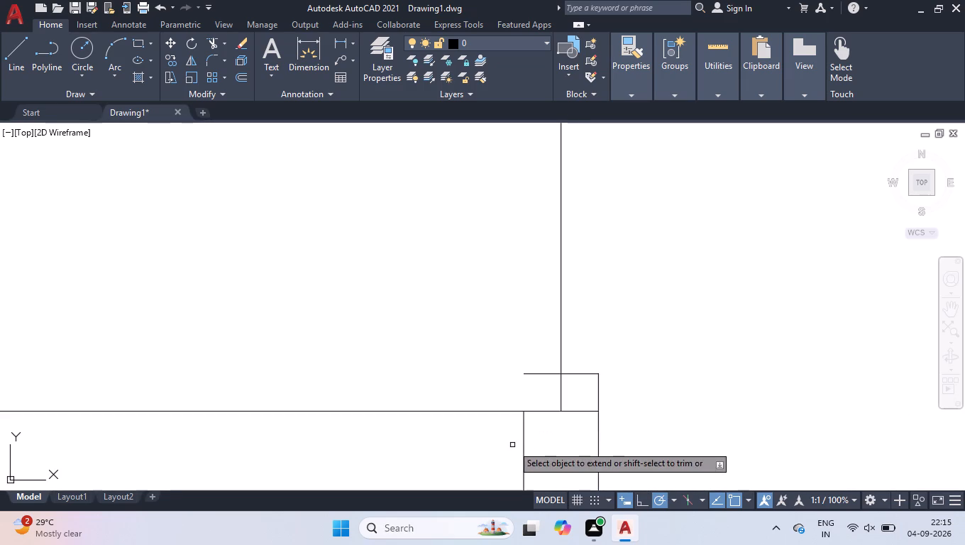
{"action": "left_click", "coordinate": [525, 441]}
{"action": "key", "text": "Return"}
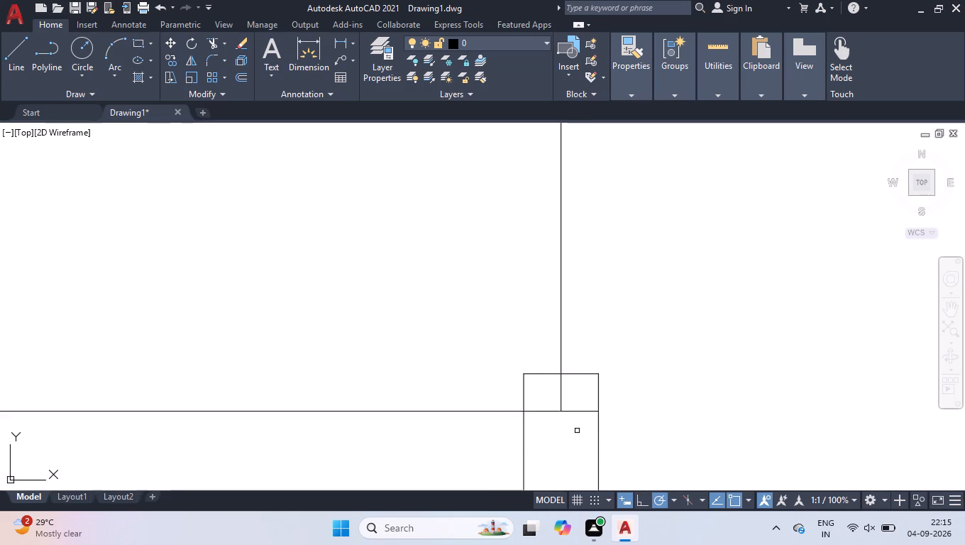
Trim the horizontal and vertical line segments inside the extended top end of the partition.
{"action": "type", "text": "tr"}
{"action": "key", "text": "Return"}
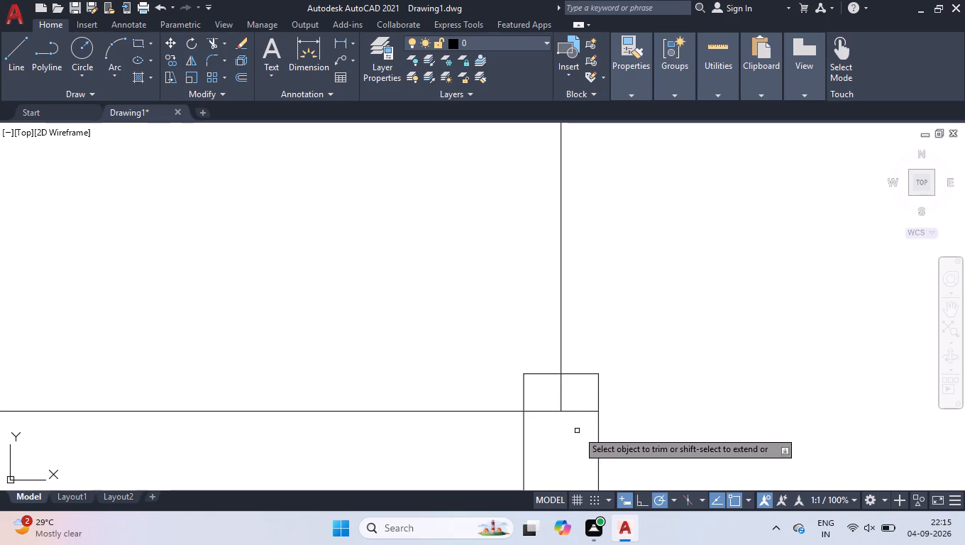
{"action": "left_click", "coordinate": [585, 424]}
{"action": "left_click", "coordinate": [557, 397]}
{"action": "left_click", "coordinate": [557, 403]}
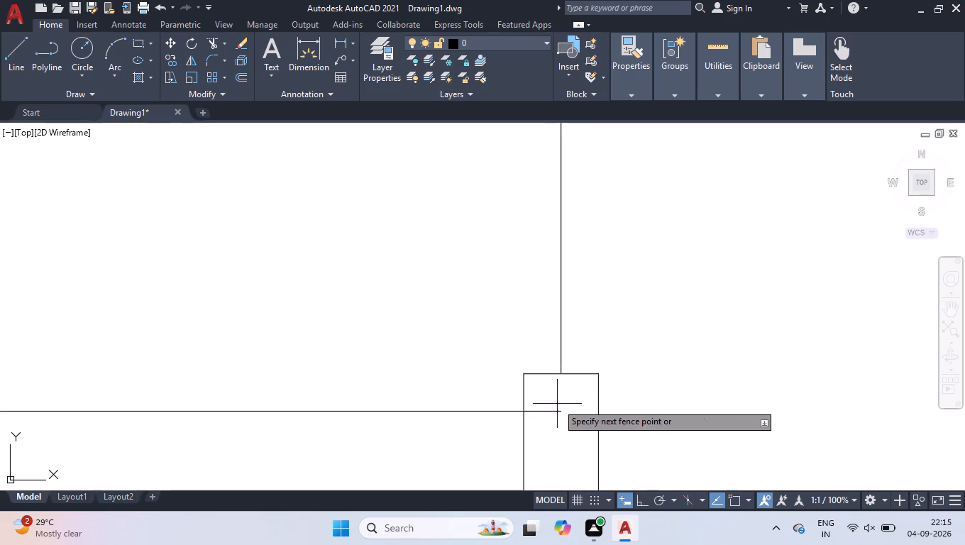
{"action": "left_click", "coordinate": [557, 419]}
{"action": "key", "text": "space"}
{"action": "scroll", "coordinate": [558, 421], "scroll_direction": "down", "scroll_amount": 3}
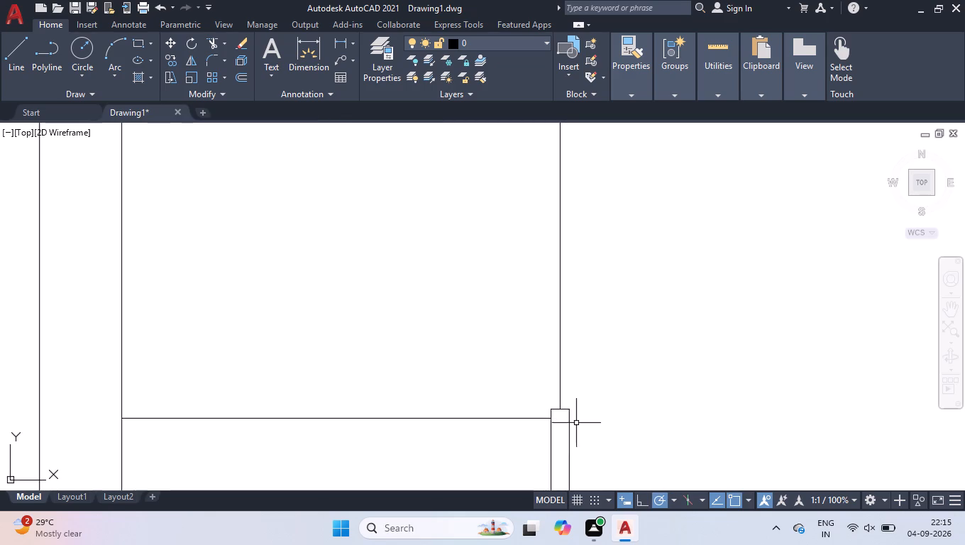
Draw the first winder line, about 4'-2" at 165°, from the left flight's top tread at the partition to the stair's left wall.
{"action": "scroll", "coordinate": [579, 426], "scroll_direction": "down", "scroll_amount": 3}
{"action": "scroll", "coordinate": [581, 427], "scroll_direction": "up", "scroll_amount": 1}
{"action": "key", "text": "l"}
{"action": "key", "text": "Return"}
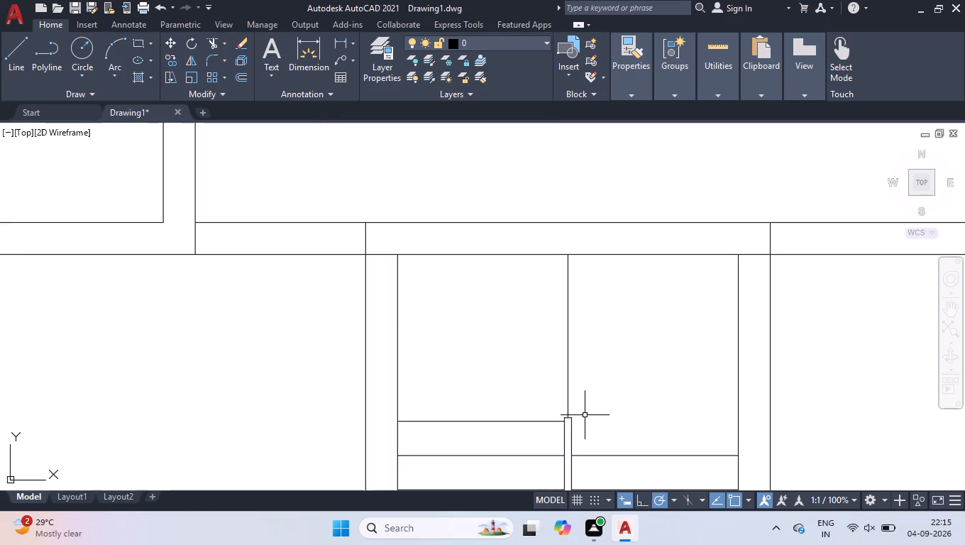
{"action": "scroll", "coordinate": [590, 419], "scroll_direction": "up", "scroll_amount": 2}
{"action": "scroll", "coordinate": [517, 432], "scroll_direction": "up", "scroll_amount": 1}
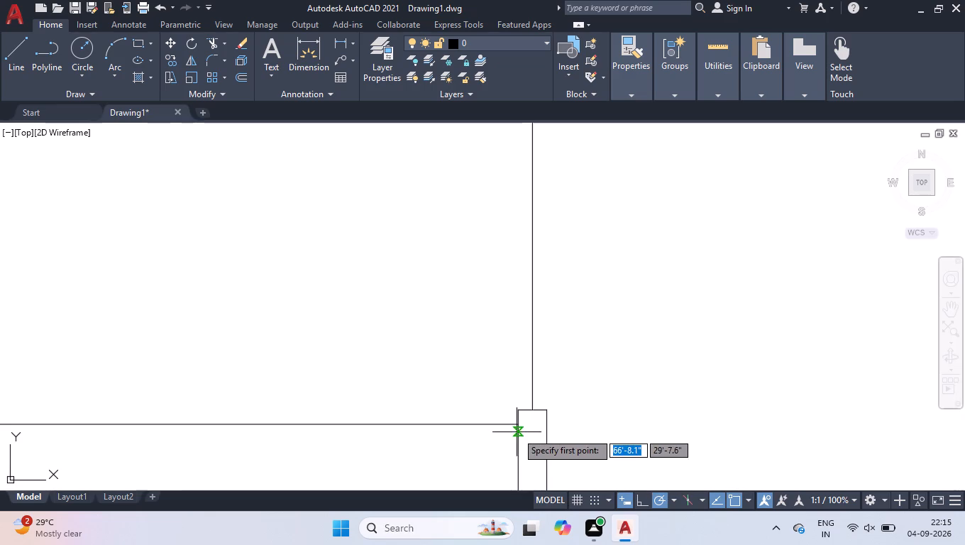
{"action": "left_click", "coordinate": [520, 426]}
{"action": "scroll", "coordinate": [368, 314], "scroll_direction": "down", "scroll_amount": 3}
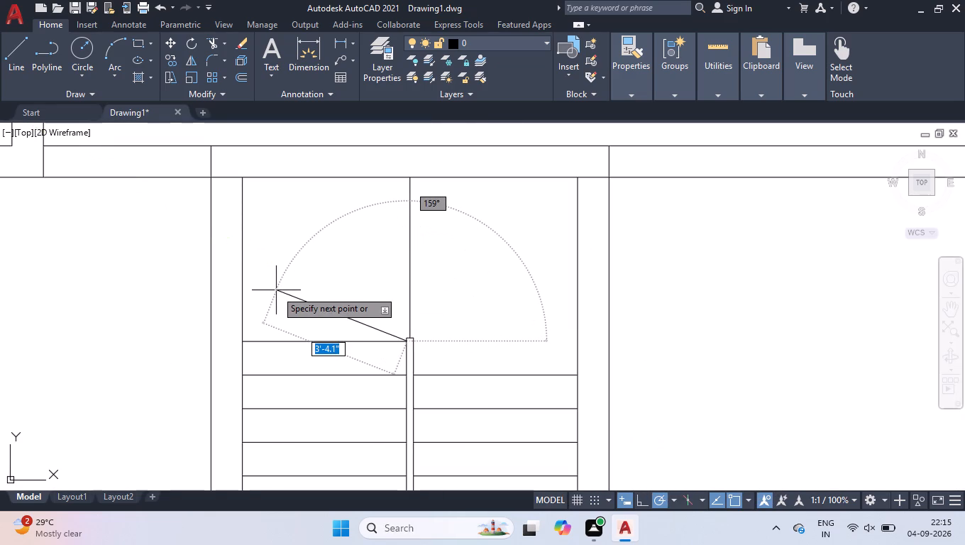
{"action": "left_click", "coordinate": [239, 295]}
{"action": "key", "text": "space"}
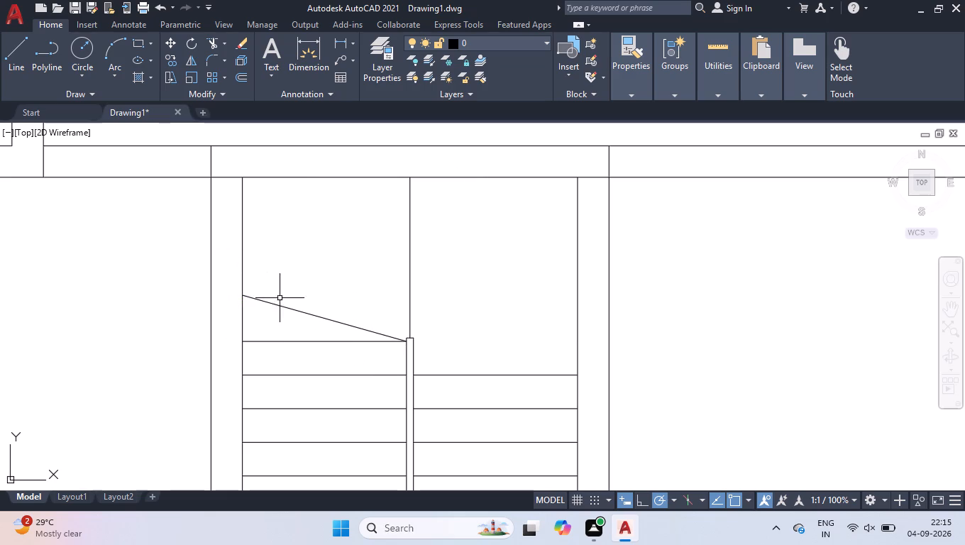
Draw a second winder line, about 4'-8" long, from the partition cap's left corner to a higher point on the left wall.
{"action": "scroll", "coordinate": [394, 309], "scroll_direction": "up", "scroll_amount": 2}
{"action": "key", "text": "space"}
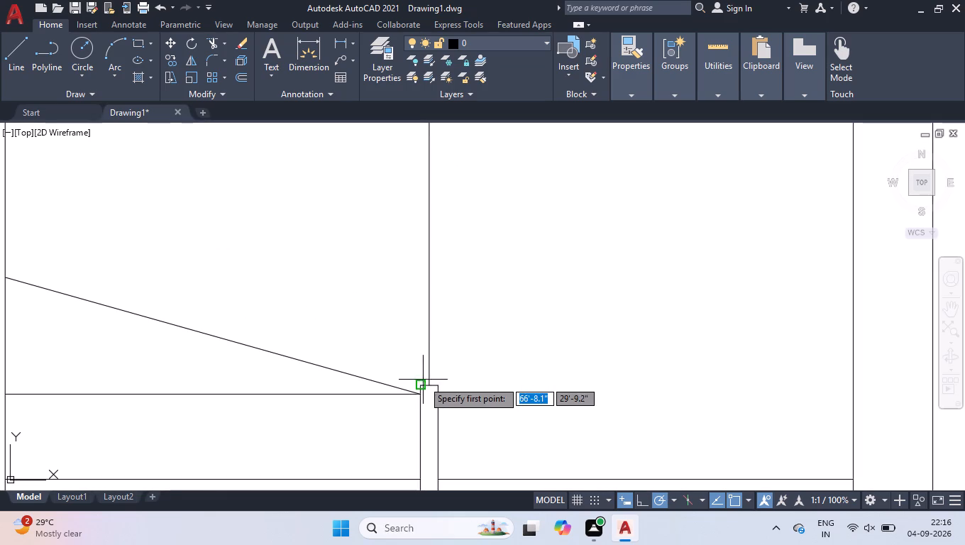
{"action": "left_click", "coordinate": [420, 384]}
{"action": "scroll", "coordinate": [350, 310], "scroll_direction": "down", "scroll_amount": 2}
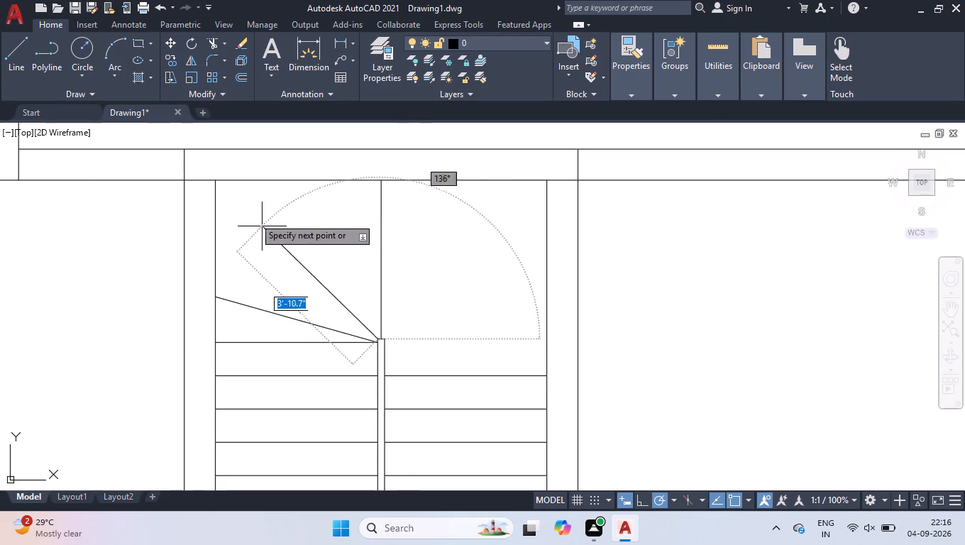
{"action": "left_click", "coordinate": [215, 228]}
{"action": "key", "text": "space"}
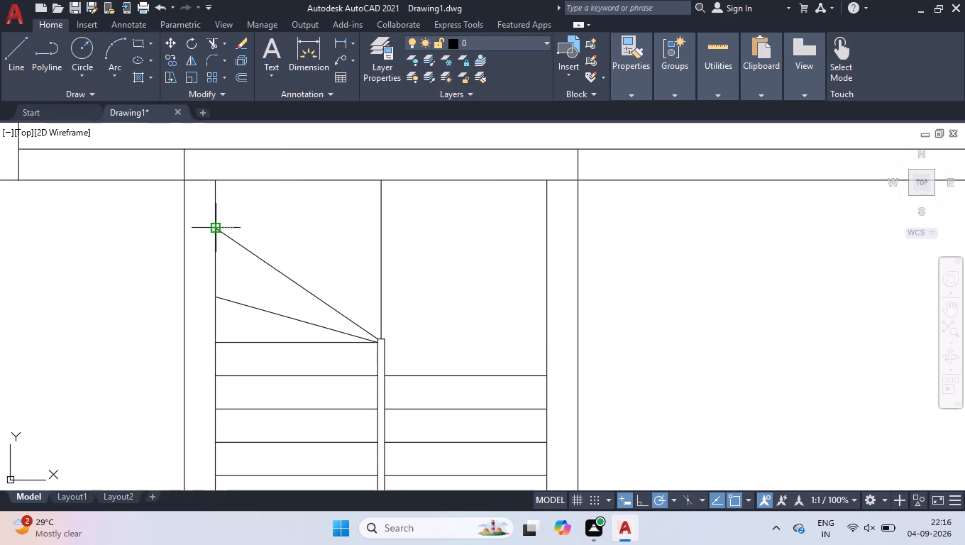
Draw a third winder line, about 4'-7" at 123°, from the partition's cap line to the wall line above the stairs.
{"action": "scroll", "coordinate": [285, 229], "scroll_direction": "up", "scroll_amount": 3}
{"action": "scroll", "coordinate": [414, 274], "scroll_direction": "down", "scroll_amount": 3}
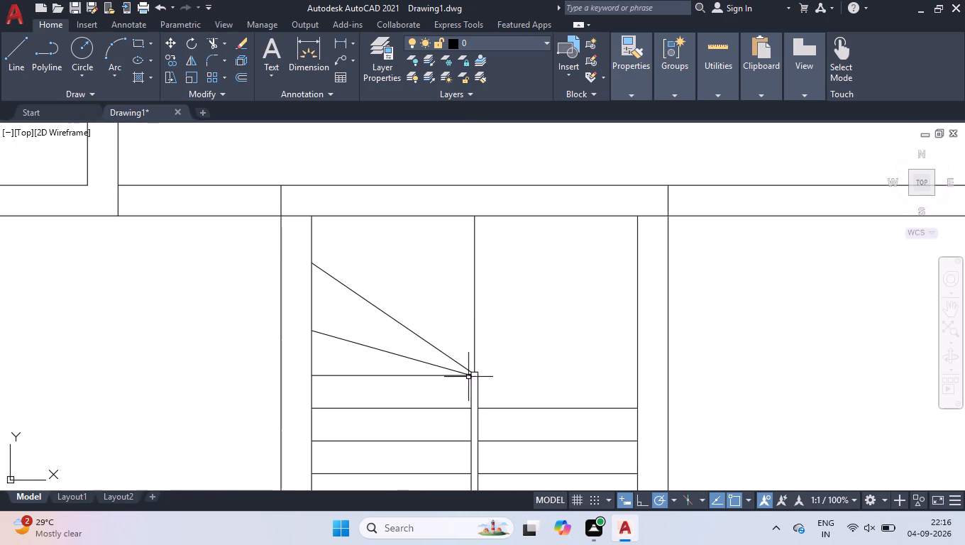
{"action": "scroll", "coordinate": [470, 375], "scroll_direction": "up", "scroll_amount": 7}
{"action": "key", "text": "space"}
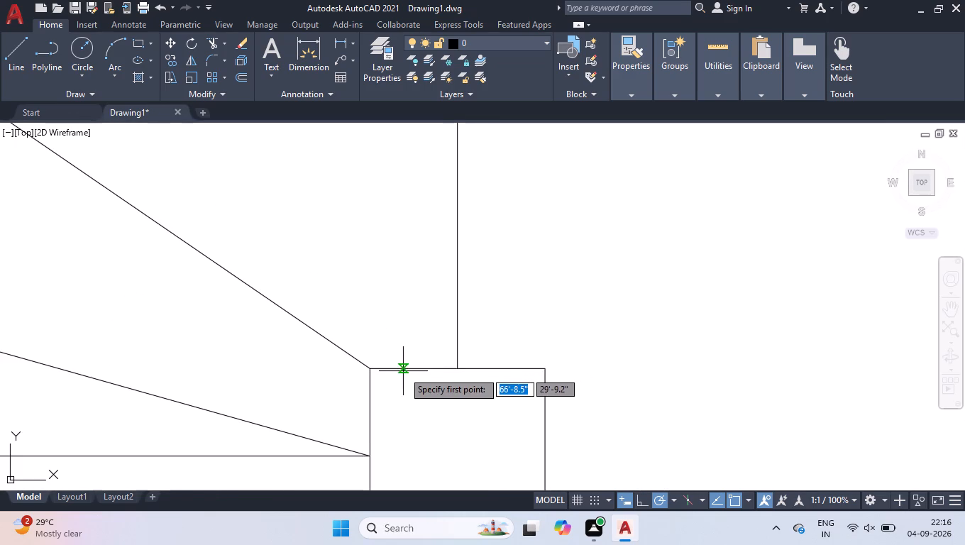
{"action": "left_click", "coordinate": [412, 368]}
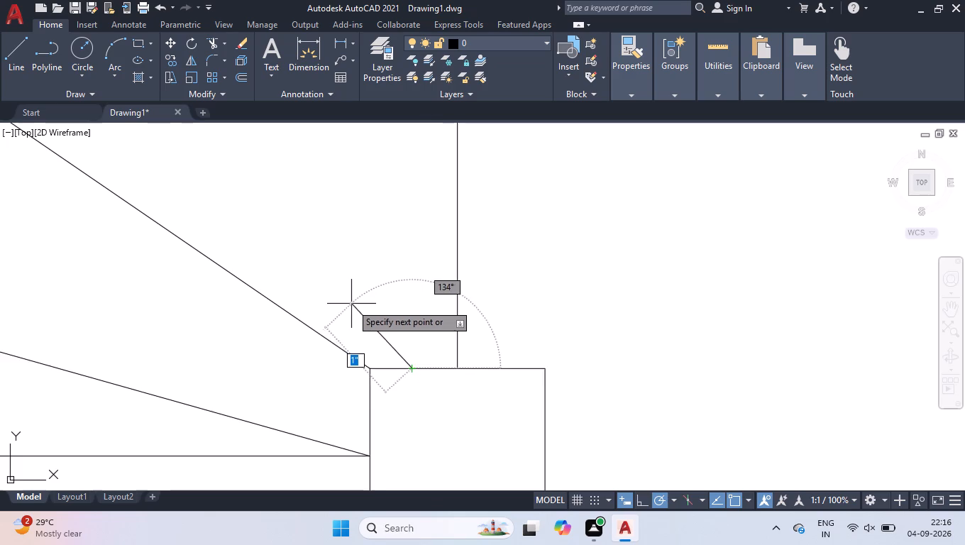
{"action": "scroll", "coordinate": [352, 303], "scroll_direction": "down", "scroll_amount": 5}
{"action": "scroll", "coordinate": [357, 233], "scroll_direction": "down", "scroll_amount": 2}
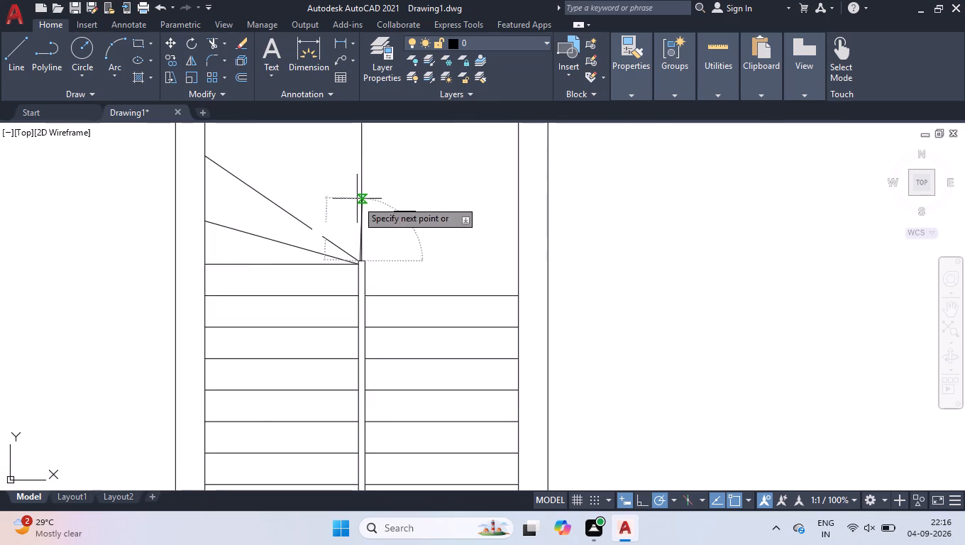
{"action": "scroll", "coordinate": [358, 212], "scroll_direction": "down", "scroll_amount": 1}
{"action": "scroll", "coordinate": [307, 126], "scroll_direction": "up", "scroll_amount": 2}
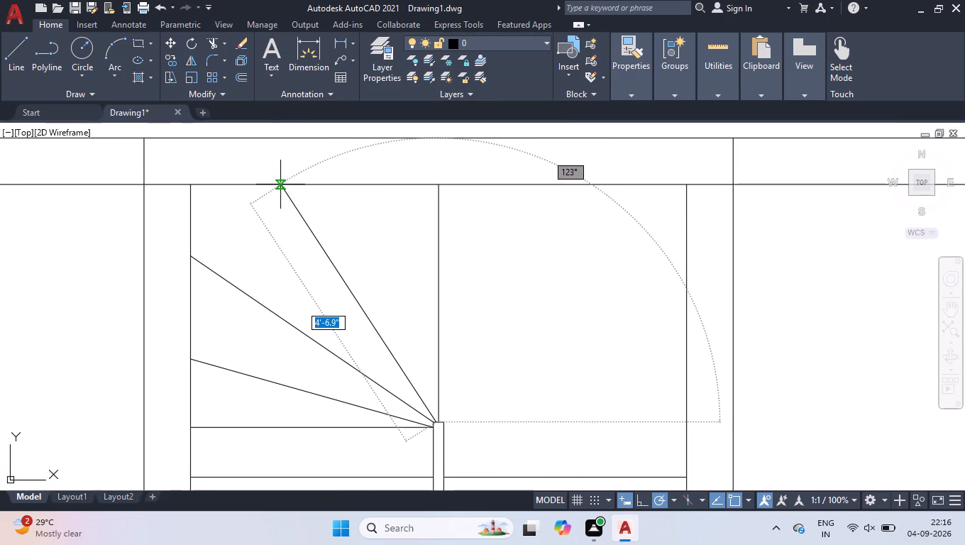
{"action": "left_click", "coordinate": [280, 185]}
{"action": "key", "text": "space"}
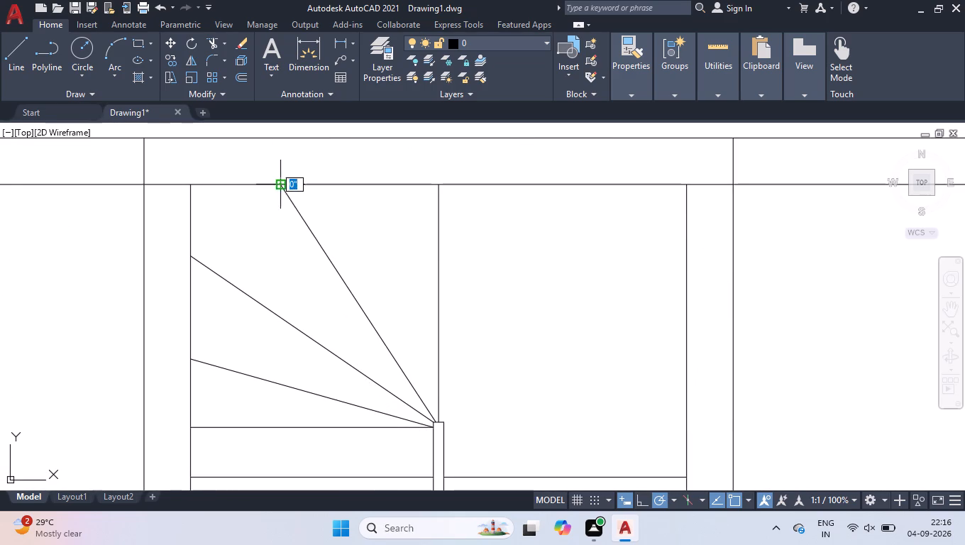
Stretch the wall end of the middle winder line higher along the left wall, then deselect the line.
{"action": "left_click", "coordinate": [256, 304]}
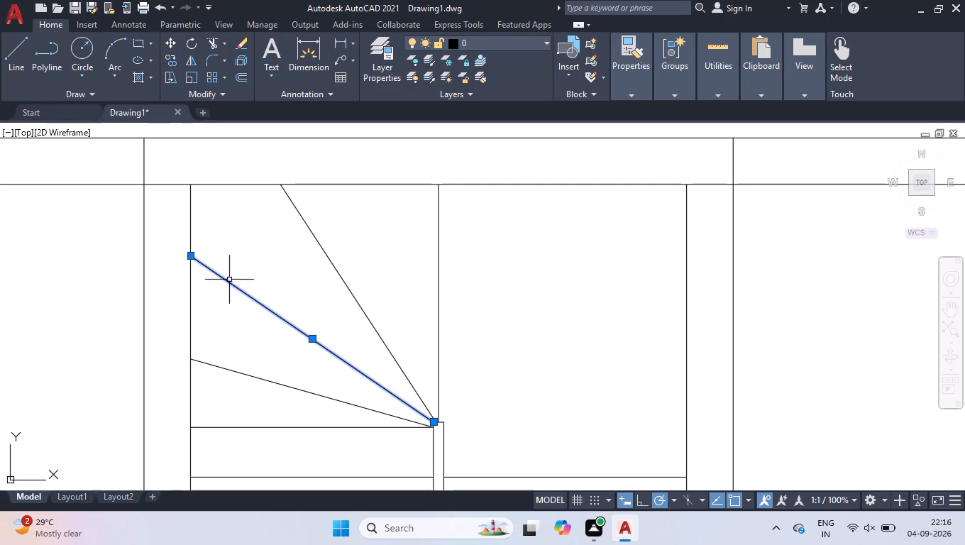
{"action": "scroll", "coordinate": [202, 256], "scroll_direction": "up", "scroll_amount": 1}
{"action": "left_click_drag", "start_coordinate": [184, 257], "coordinate": [187, 250]}
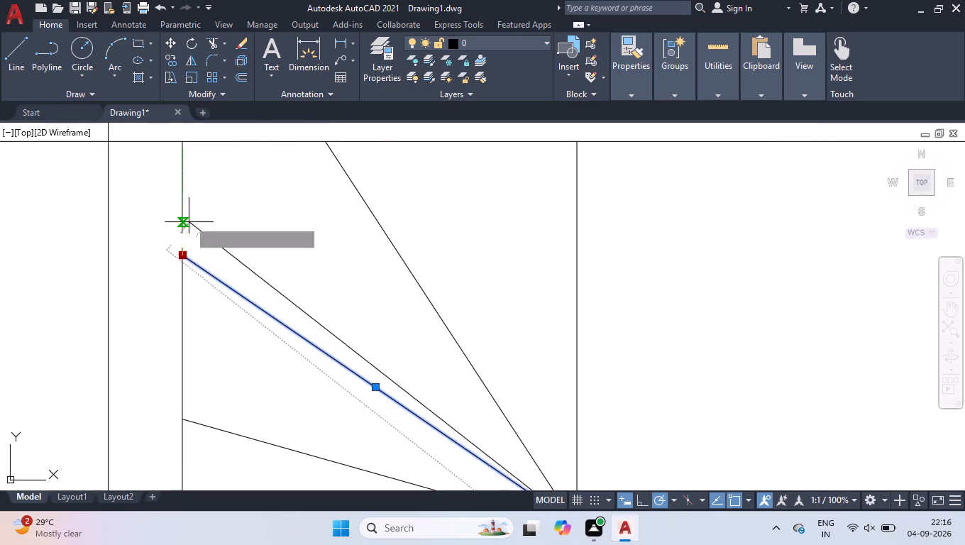
{"action": "left_click", "coordinate": [185, 209]}
{"action": "right_click", "coordinate": [208, 264]}
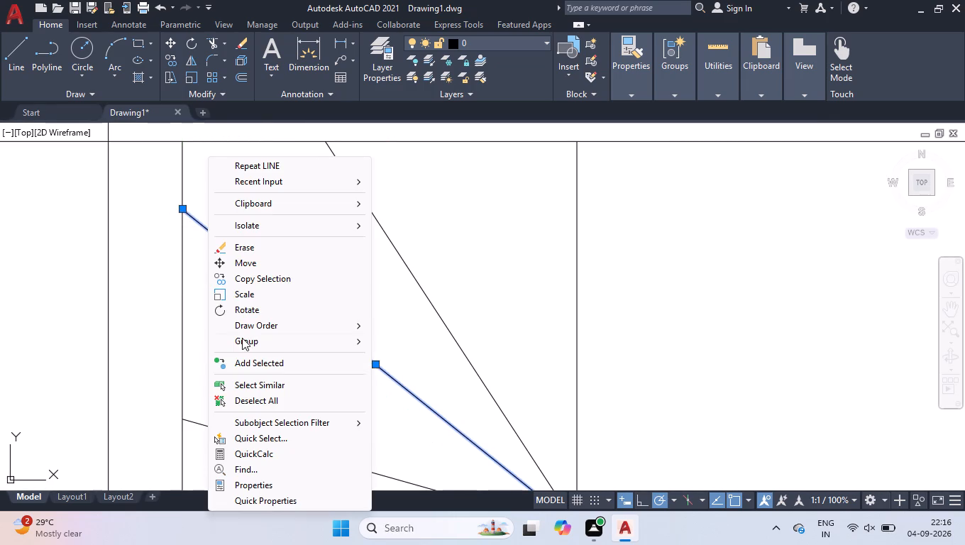
{"action": "left_click", "coordinate": [271, 396]}
{"action": "scroll", "coordinate": [330, 312], "scroll_direction": "down", "scroll_amount": 3}
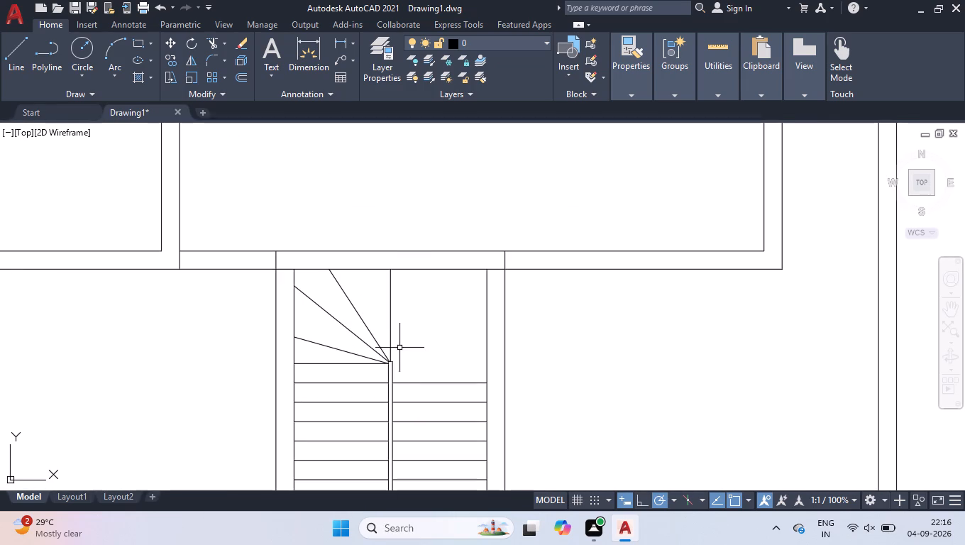
Stretch the wall end of the lowest winder line higher along the left wall, then deselect the line.
{"action": "left_click", "coordinate": [314, 343]}
{"action": "scroll", "coordinate": [308, 332], "scroll_direction": "up", "scroll_amount": 2}
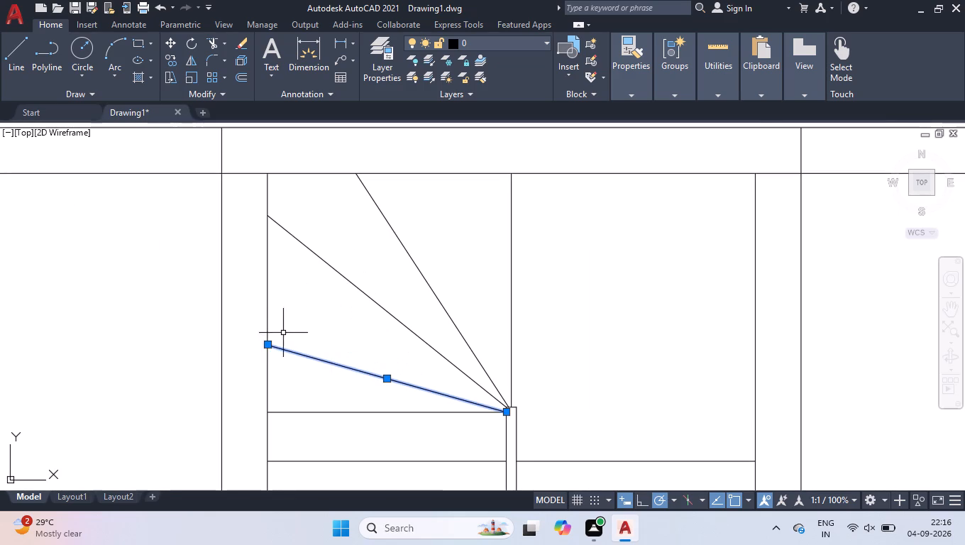
{"action": "left_click", "coordinate": [270, 344]}
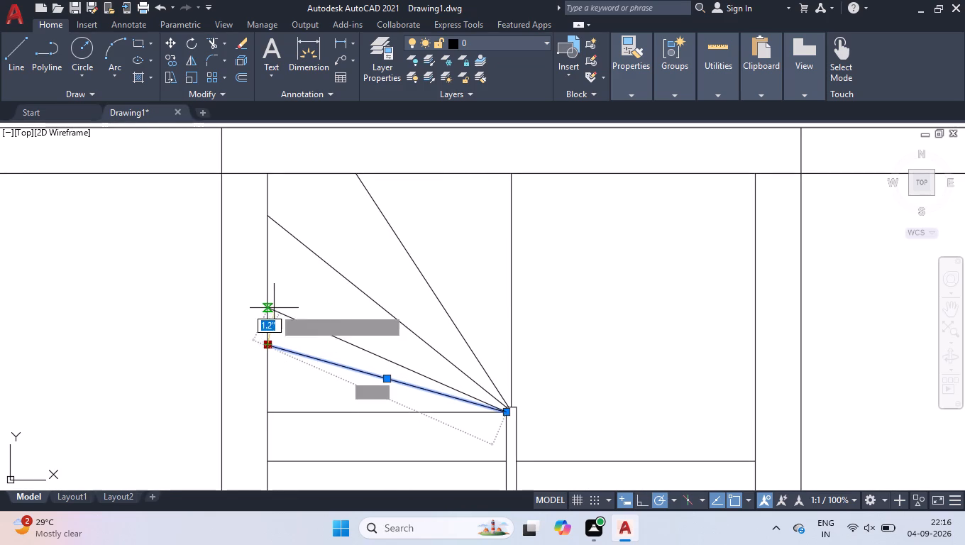
{"action": "left_click", "coordinate": [269, 308]}
{"action": "right_click", "coordinate": [302, 348]}
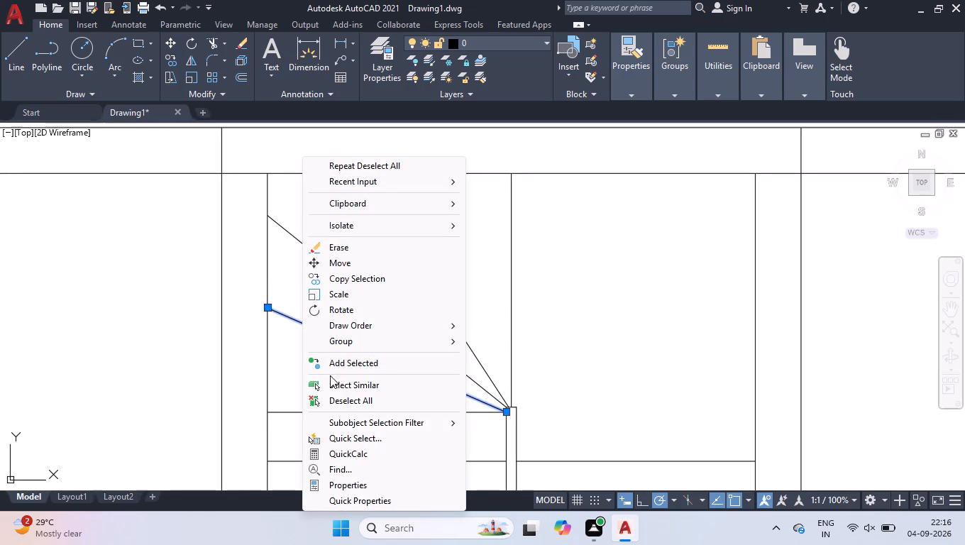
{"action": "left_click", "coordinate": [340, 402]}
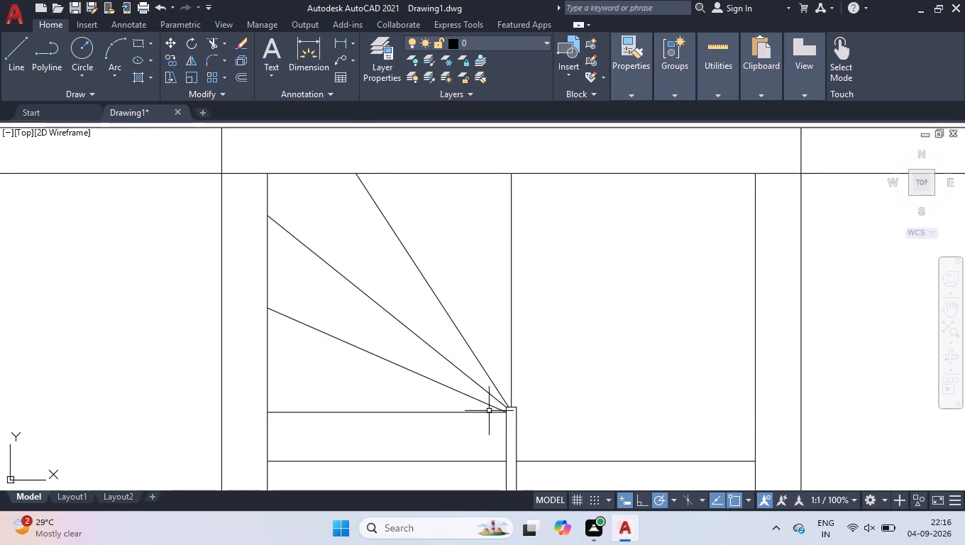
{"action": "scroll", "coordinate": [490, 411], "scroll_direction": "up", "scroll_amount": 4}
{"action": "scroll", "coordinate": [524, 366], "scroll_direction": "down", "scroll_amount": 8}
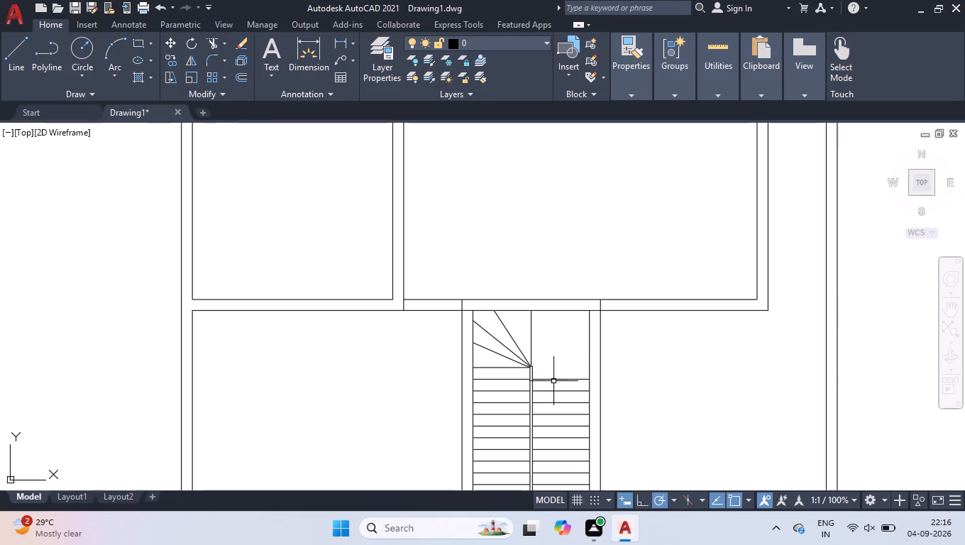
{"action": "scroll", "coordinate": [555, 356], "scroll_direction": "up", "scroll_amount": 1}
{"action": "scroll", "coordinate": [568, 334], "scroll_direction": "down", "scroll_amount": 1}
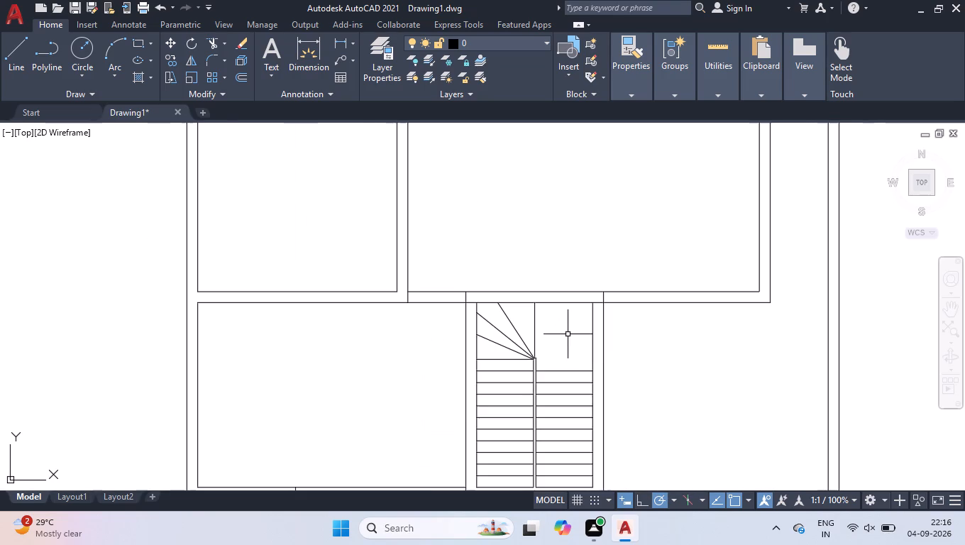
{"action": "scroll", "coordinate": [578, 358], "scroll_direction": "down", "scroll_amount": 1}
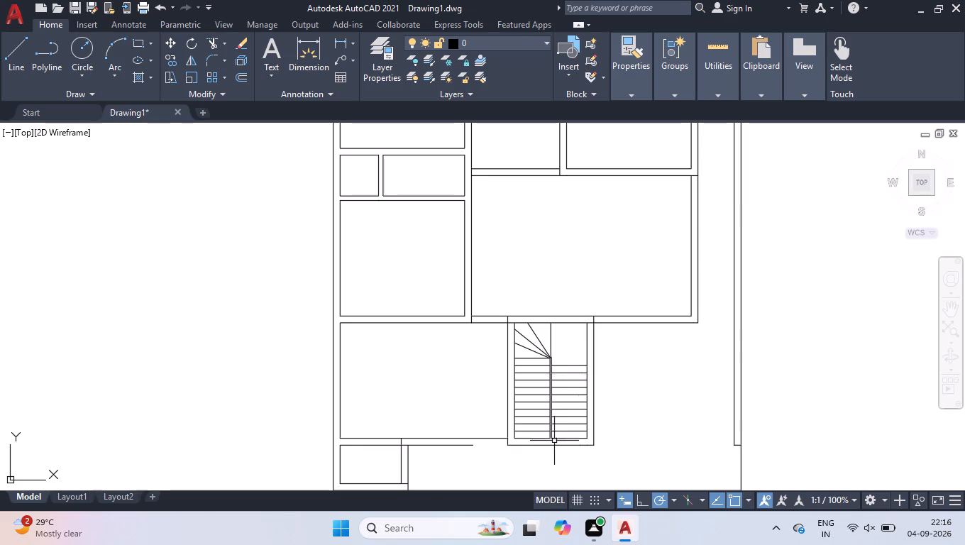
Load the ACAD_ISO02W100 ISO dash linetype into the drawing with the Linetype Manager.
{"action": "scroll", "coordinate": [563, 432], "scroll_direction": "up", "scroll_amount": 3}
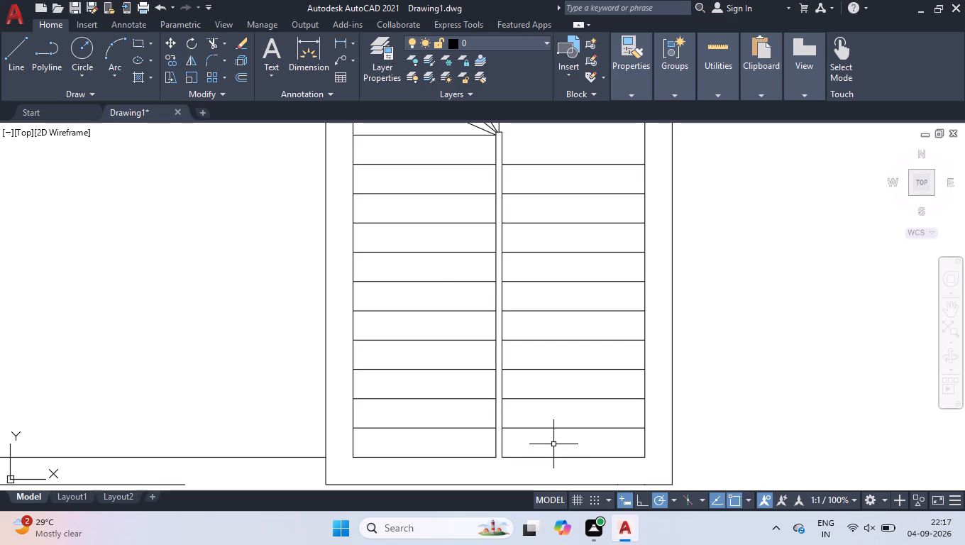
{"action": "type", "text": "lt"}
{"action": "key", "text": "Return"}
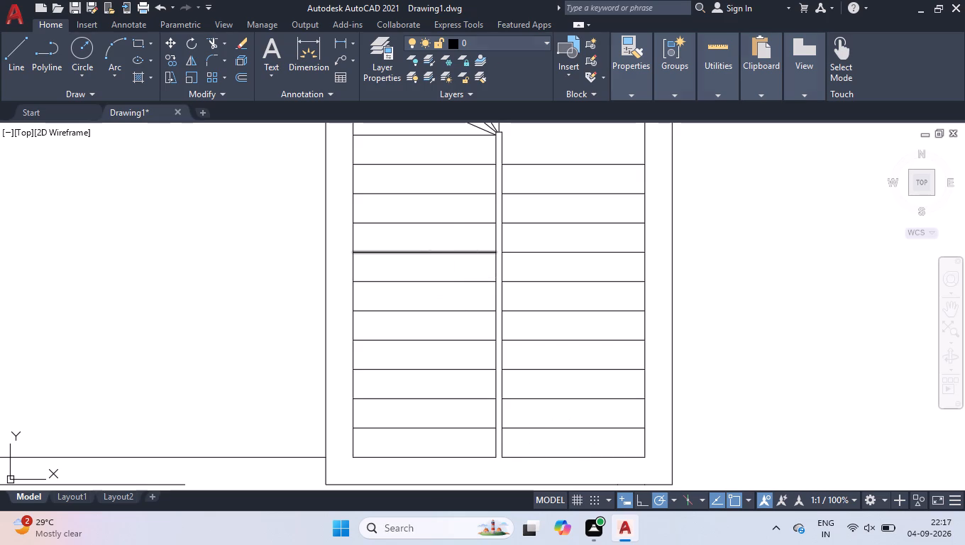
{"action": "left_click", "coordinate": [617, 141]}
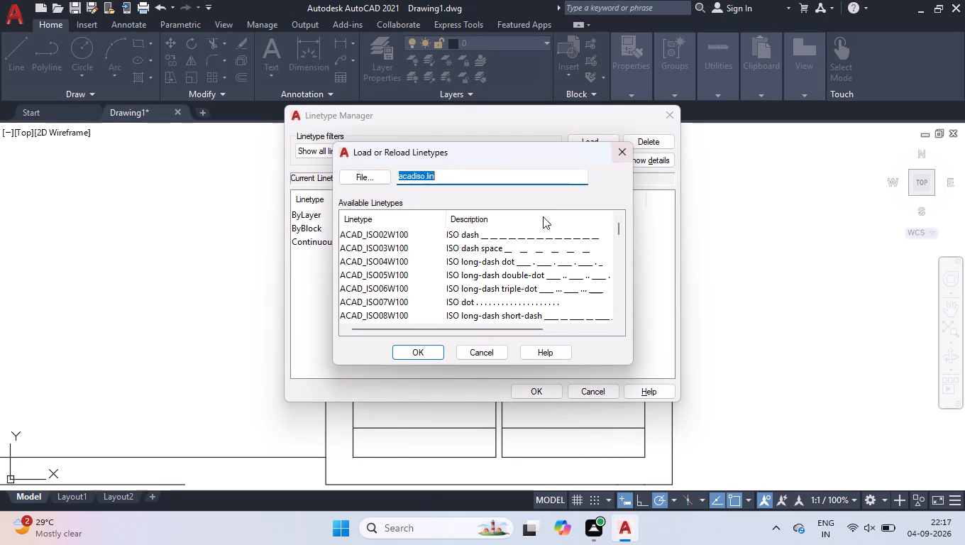
{"action": "left_click", "coordinate": [537, 237]}
{"action": "left_click", "coordinate": [419, 353]}
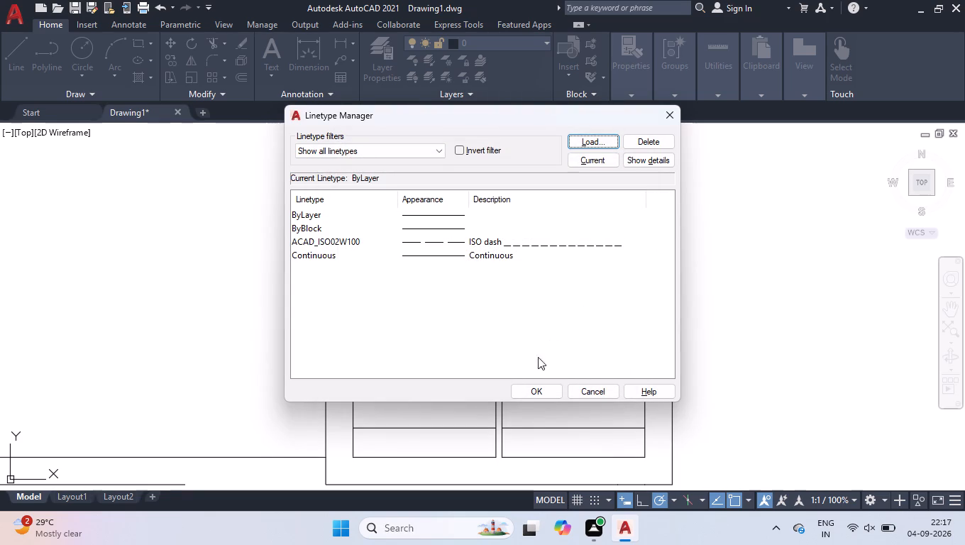
{"action": "left_click", "coordinate": [522, 397]}
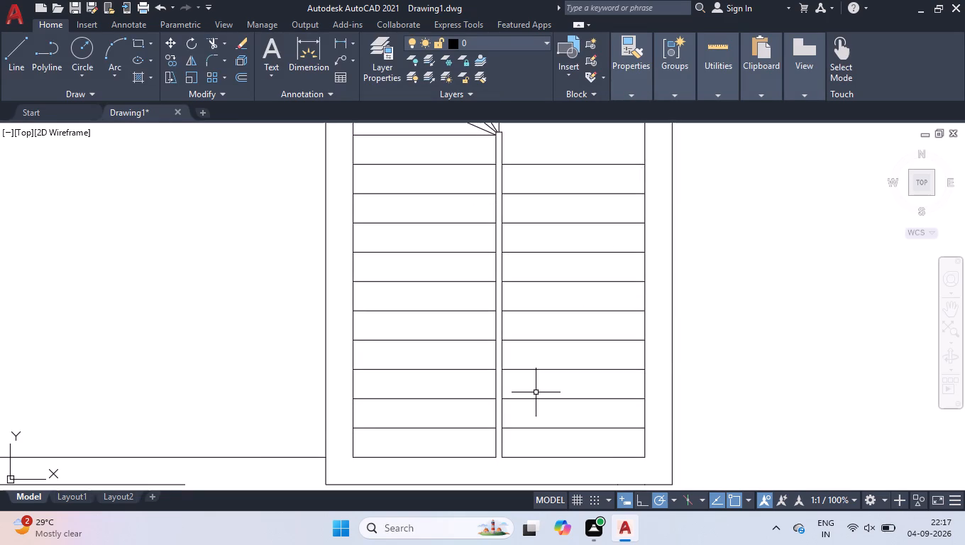
Change the linetype of the ten stair lines in the right flight to ACAD_ISO02W100.
{"action": "left_click_drag", "start_coordinate": [614, 154], "coordinate": [614, 161]}
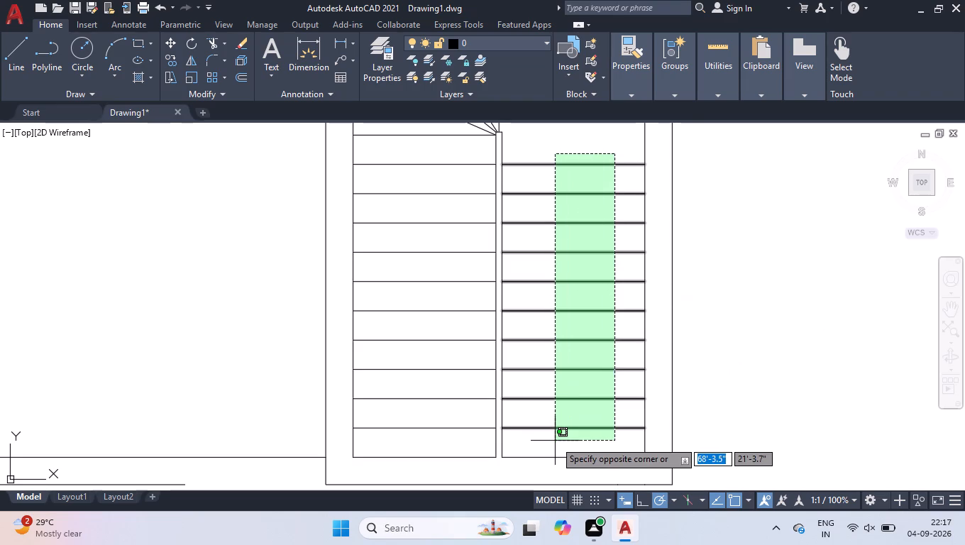
{"action": "left_click", "coordinate": [555, 441]}
{"action": "key", "text": "ctrl+1"}
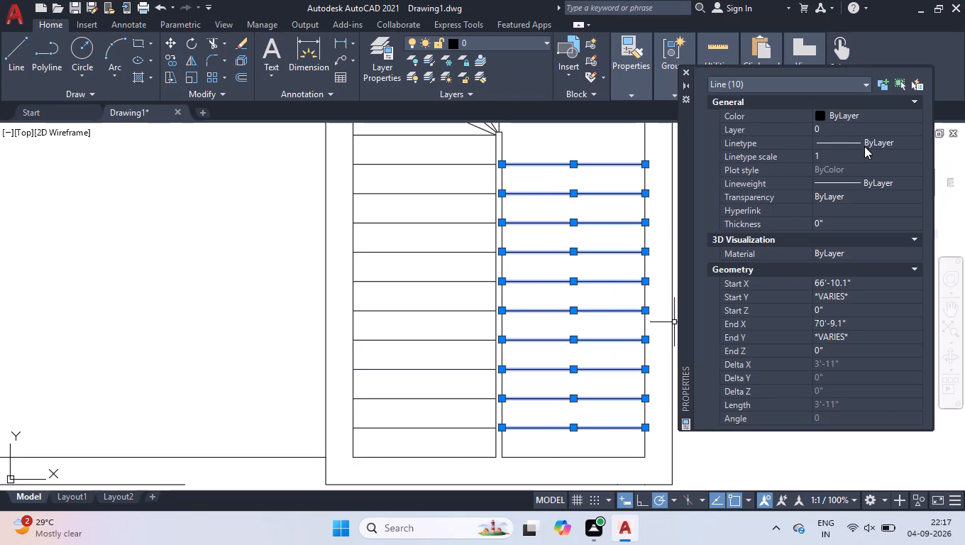
{"action": "double_click", "coordinate": [865, 145]}
{"action": "left_click", "coordinate": [859, 179]}
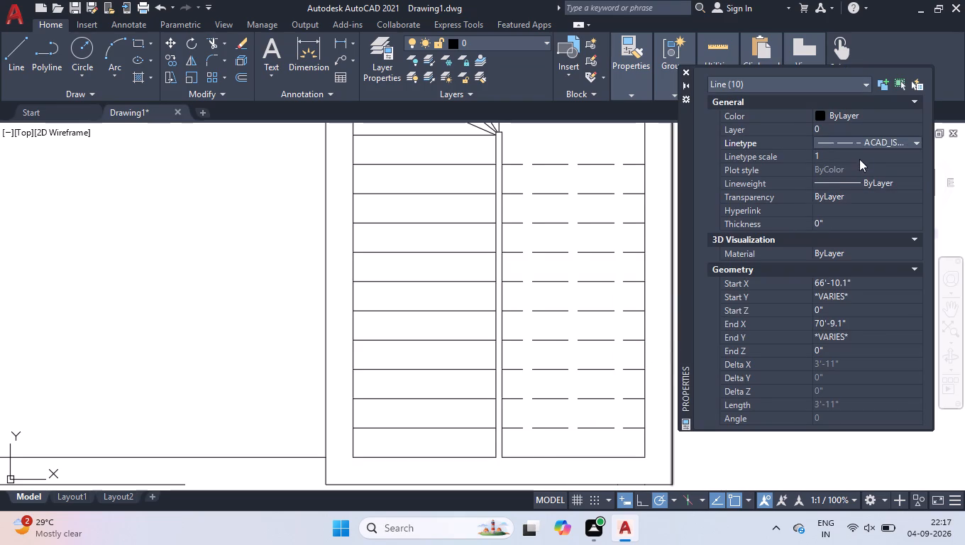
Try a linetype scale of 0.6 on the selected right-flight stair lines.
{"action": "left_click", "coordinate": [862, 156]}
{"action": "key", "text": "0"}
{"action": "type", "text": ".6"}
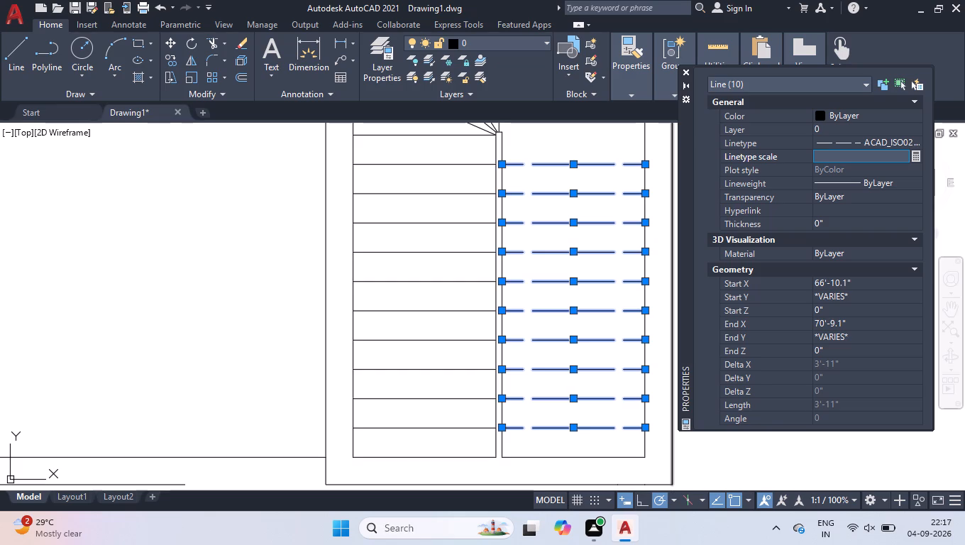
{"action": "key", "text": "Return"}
Set the linetype scale of the selected right-flight stair lines to 0.5.
{"action": "left_click", "coordinate": [865, 153]}
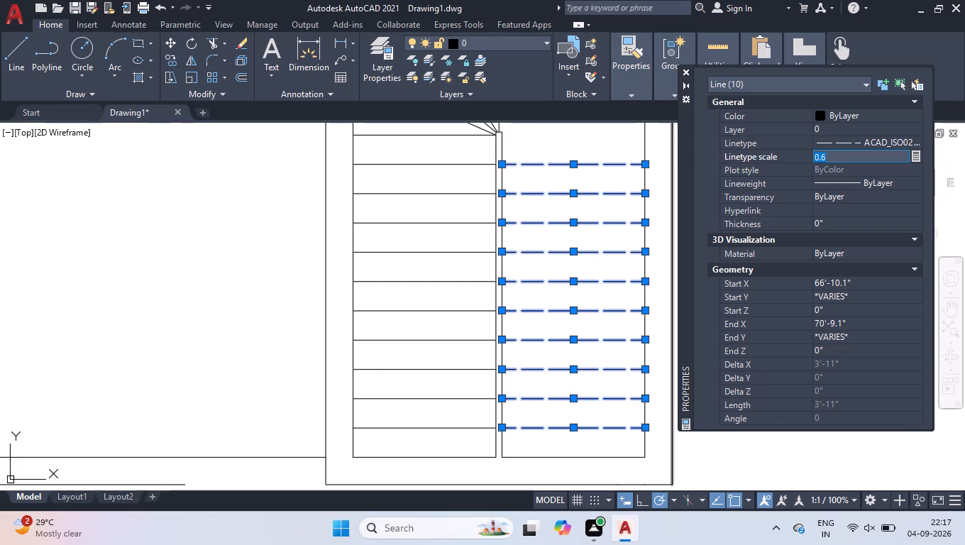
{"action": "type", "text": "0.5"}
{"action": "key", "text": "Return"}
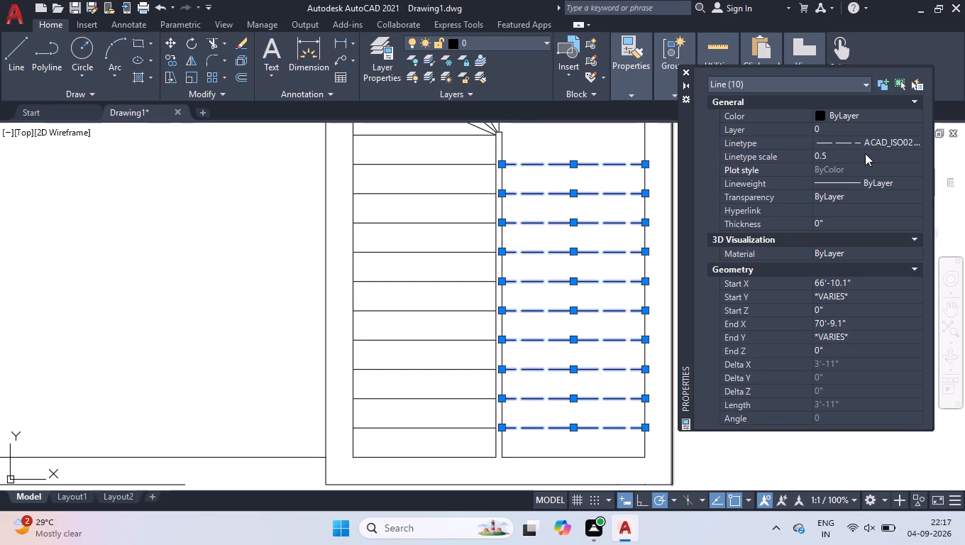
Close the object properties and deselect the ten dashed stair lines of the right flight.
{"action": "left_click", "coordinate": [686, 72]}
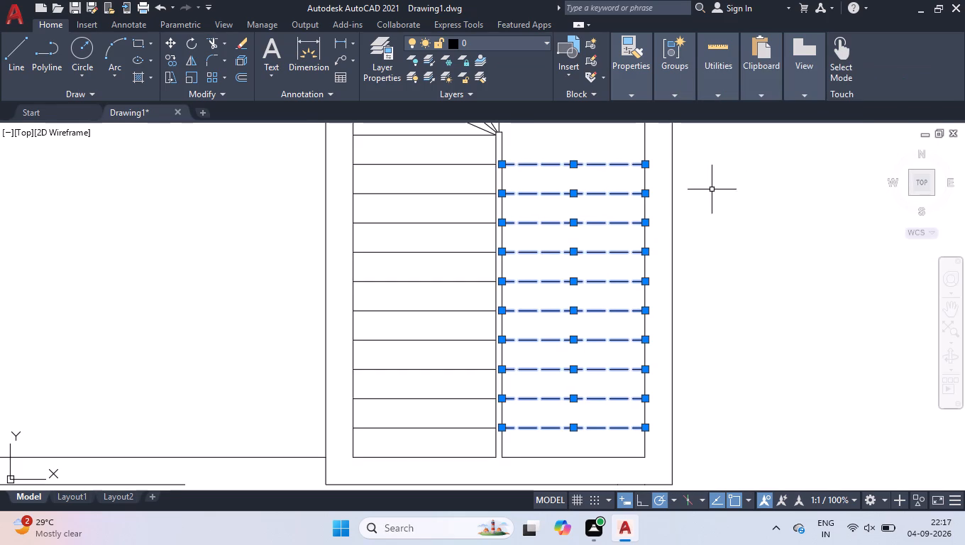
{"action": "right_click", "coordinate": [712, 189]}
{"action": "left_click", "coordinate": [762, 401]}
Measure the width of the open stair bay above the dashed flight, from the inner wall face to the winder dividing line, with a linear dimension.
{"action": "scroll", "coordinate": [666, 322], "scroll_direction": "down", "scroll_amount": 1}
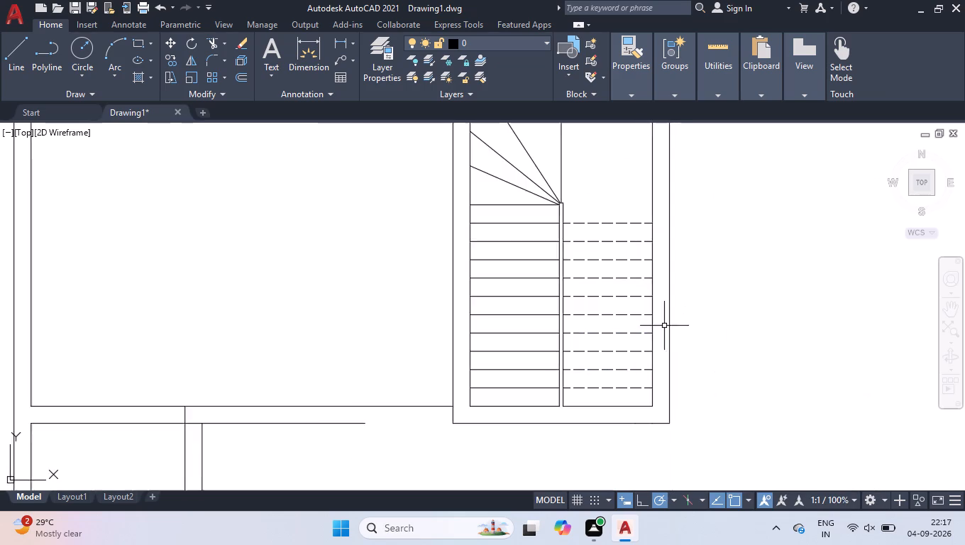
{"action": "scroll", "coordinate": [663, 328], "scroll_direction": "down", "scroll_amount": 1}
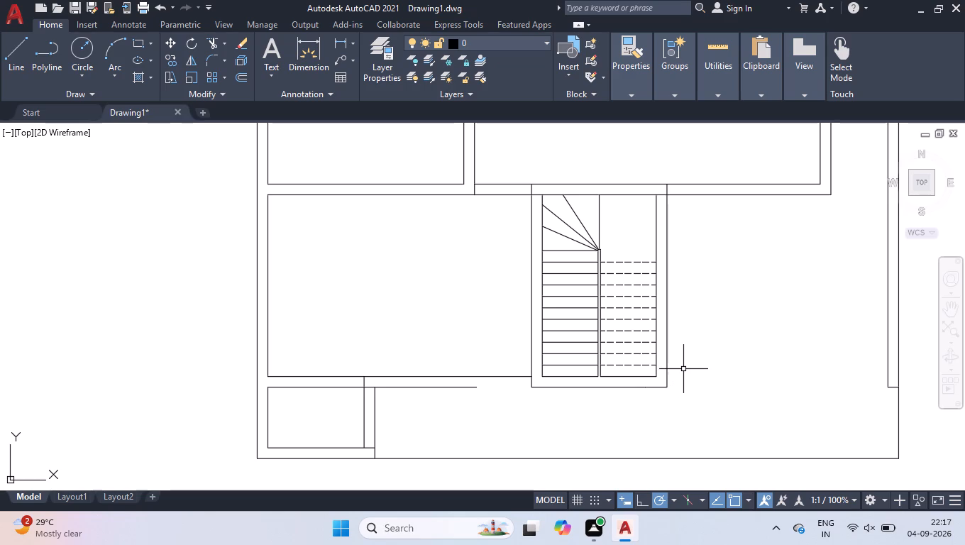
{"action": "scroll", "coordinate": [667, 175], "scroll_direction": "up", "scroll_amount": 2}
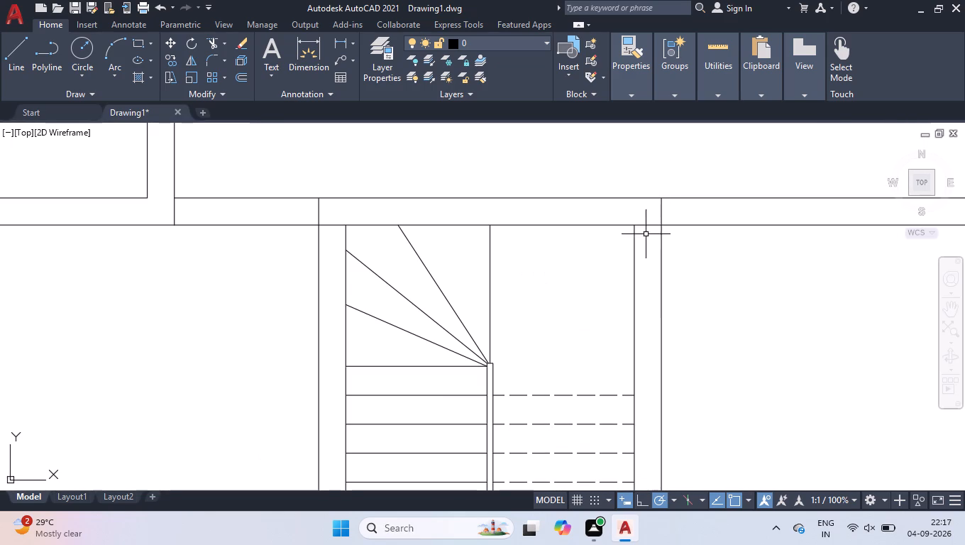
{"action": "scroll", "coordinate": [644, 226], "scroll_direction": "up", "scroll_amount": 1}
{"action": "type", "text": "dli"}
{"action": "key", "text": "Return"}
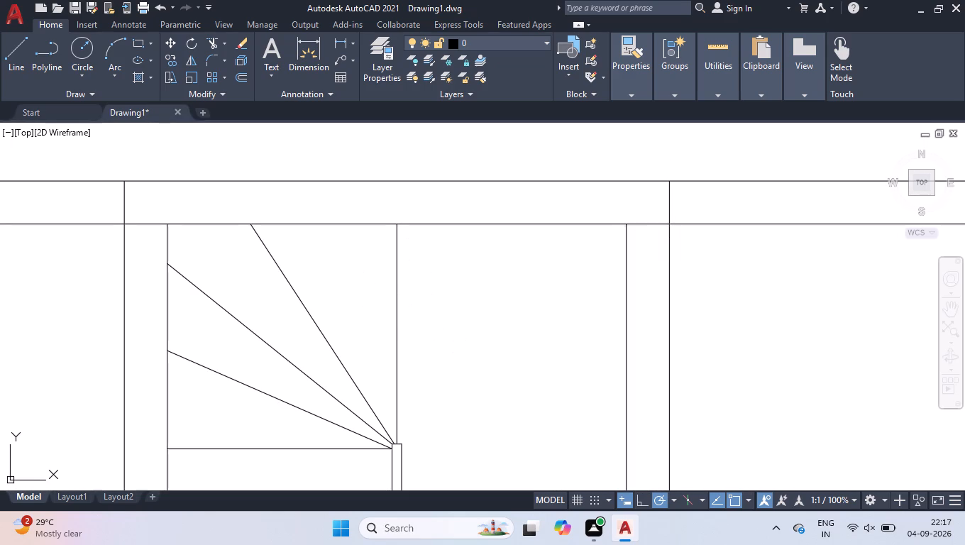
{"action": "left_click", "coordinate": [623, 223]}
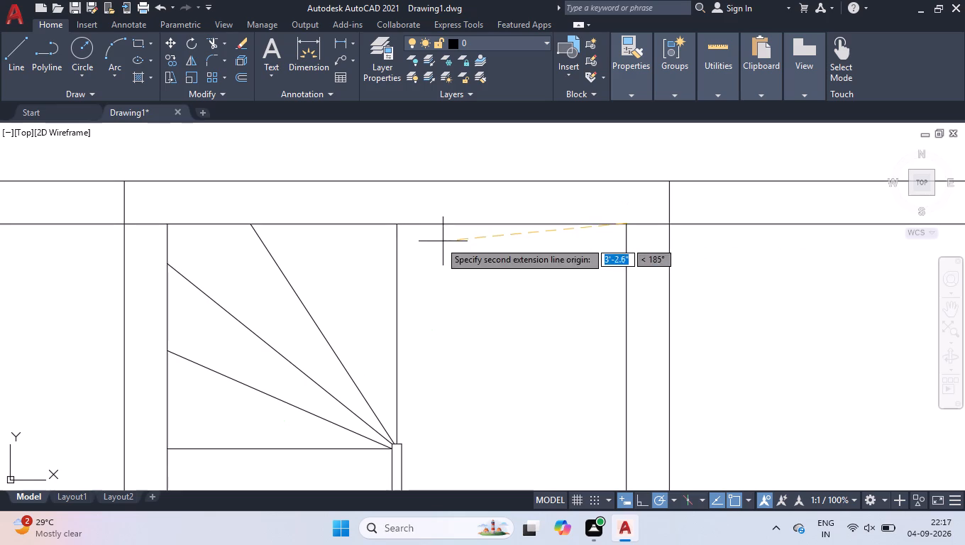
{"action": "left_click", "coordinate": [397, 224]}
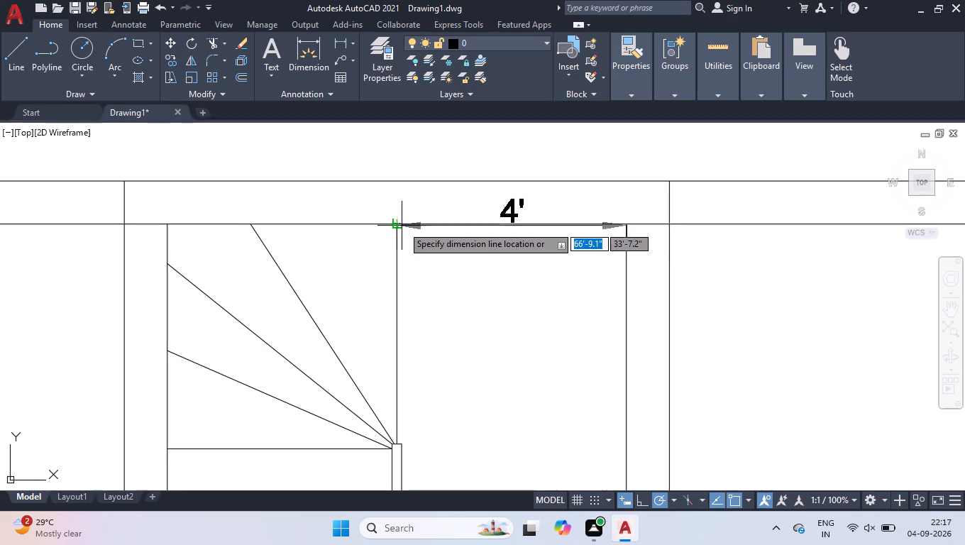
{"action": "key", "text": "space"}
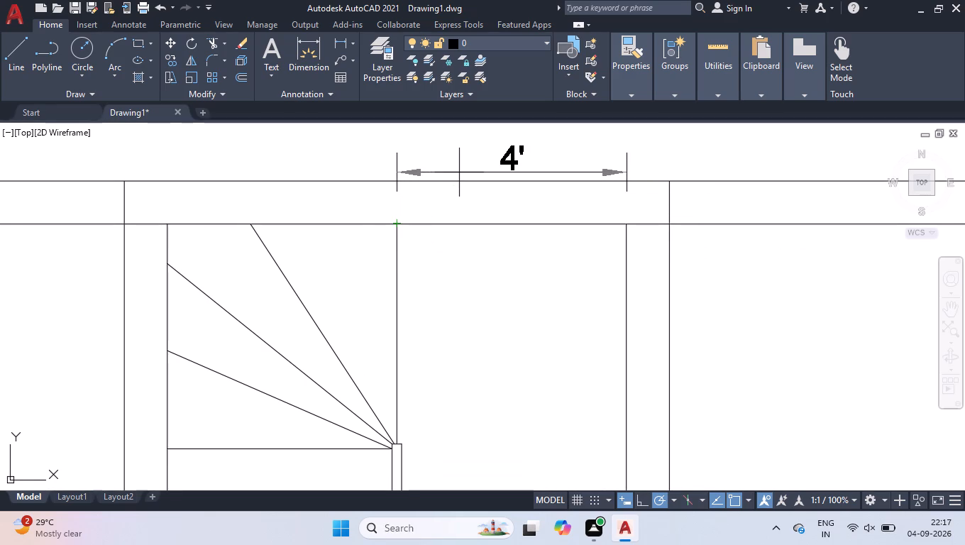
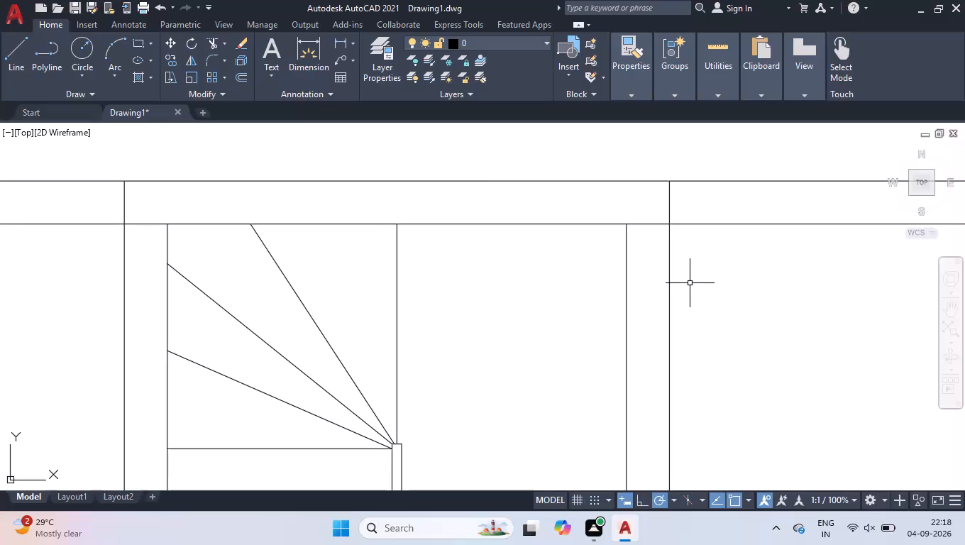
Extend the winder dividing line and the inner face of the right stair wall up to the far face of the wall above.
{"action": "type", "text": "ex"}
{"action": "key", "text": "Return"}
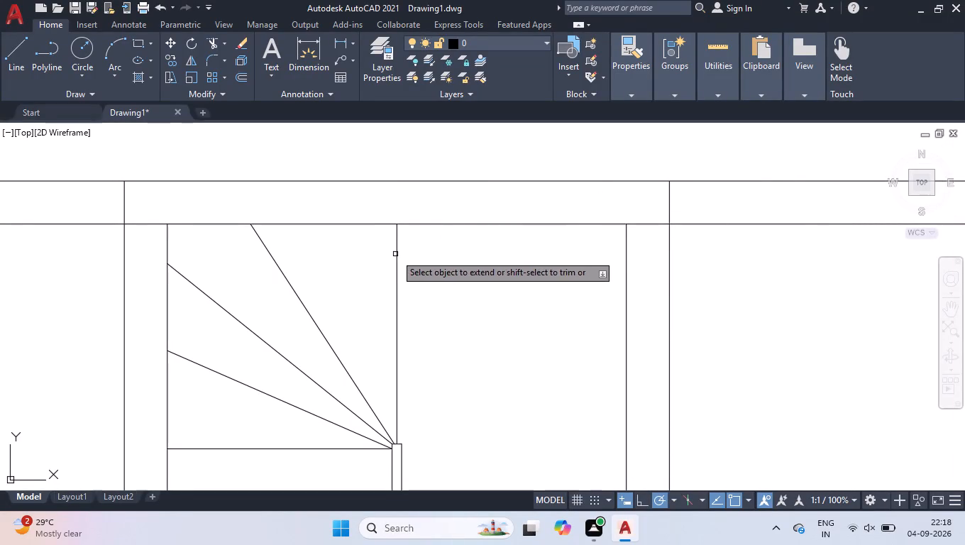
{"action": "left_click", "coordinate": [399, 252]}
{"action": "left_click", "coordinate": [333, 277]}
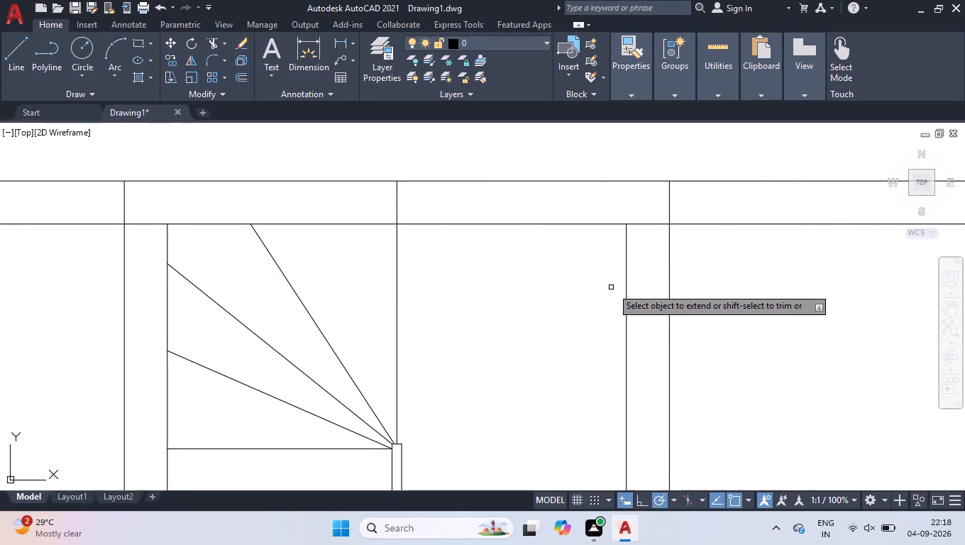
{"action": "left_click", "coordinate": [626, 276]}
{"action": "key", "text": "space"}
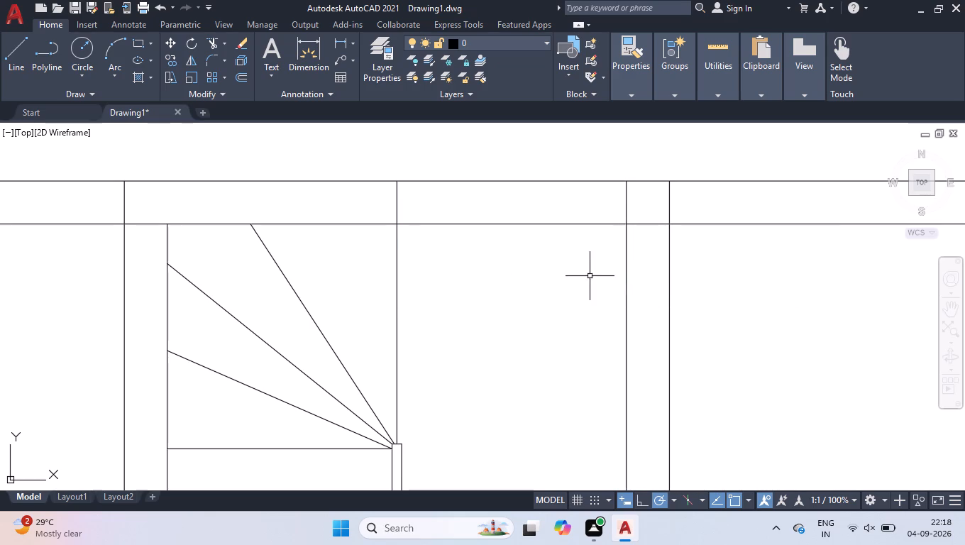
Trim both faces of the wall above the stair between the two extended lines, opening the dashed-flight bay.
{"action": "type", "text": "tr"}
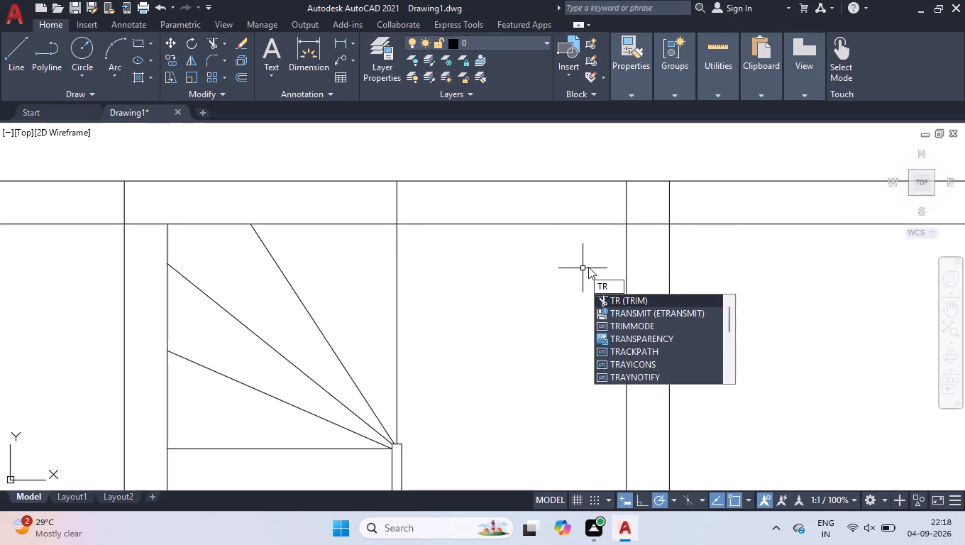
{"action": "key", "text": "Return"}
{"action": "left_click_drag", "start_coordinate": [476, 243], "coordinate": [480, 232]}
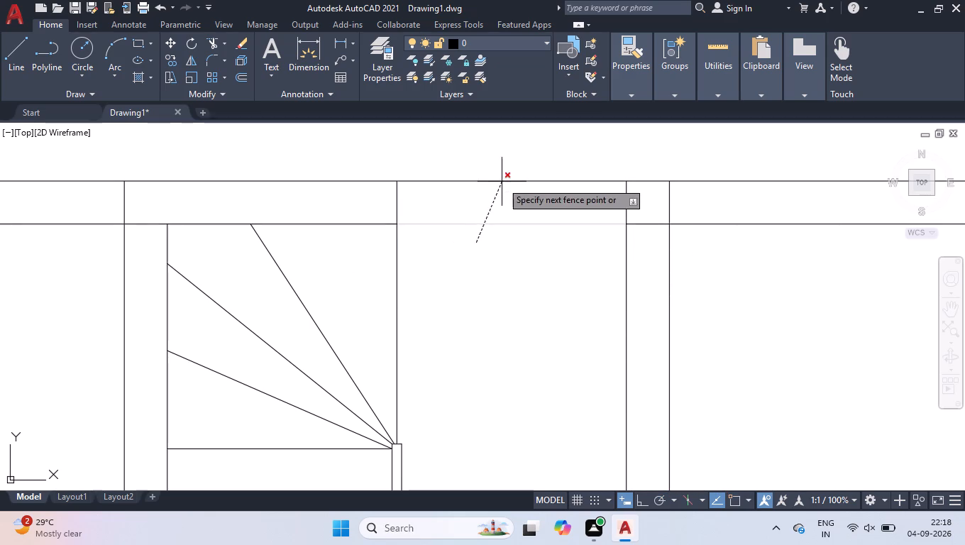
{"action": "left_click", "coordinate": [512, 158]}
{"action": "scroll", "coordinate": [519, 210], "scroll_direction": "down", "scroll_amount": 1}
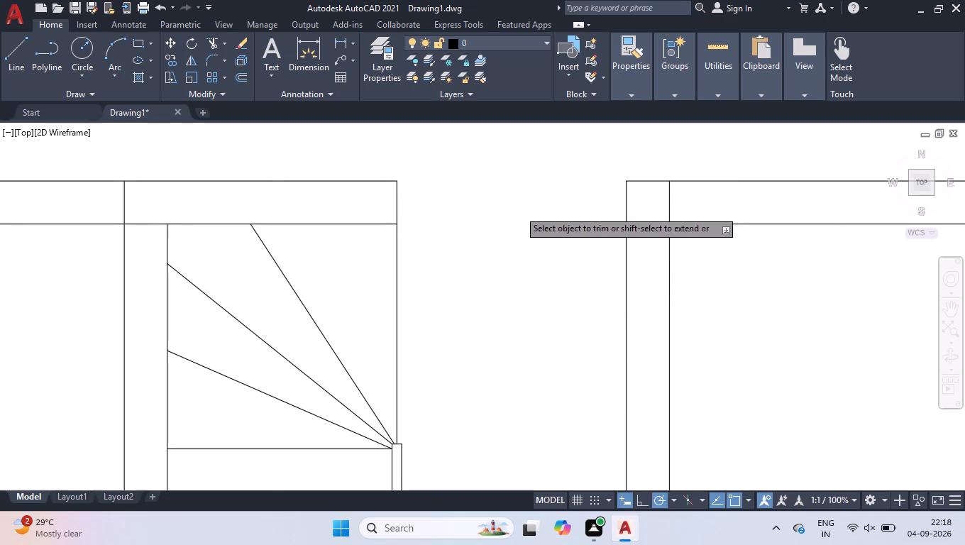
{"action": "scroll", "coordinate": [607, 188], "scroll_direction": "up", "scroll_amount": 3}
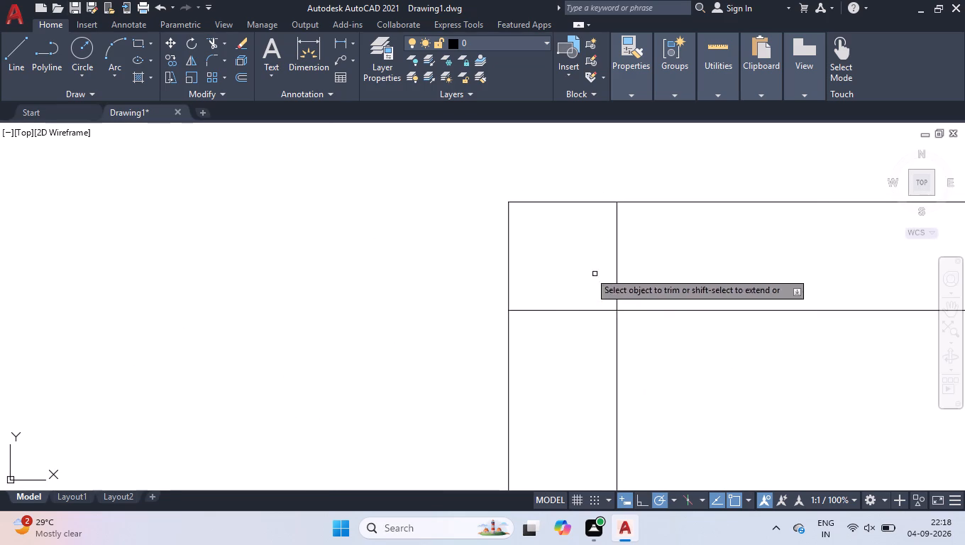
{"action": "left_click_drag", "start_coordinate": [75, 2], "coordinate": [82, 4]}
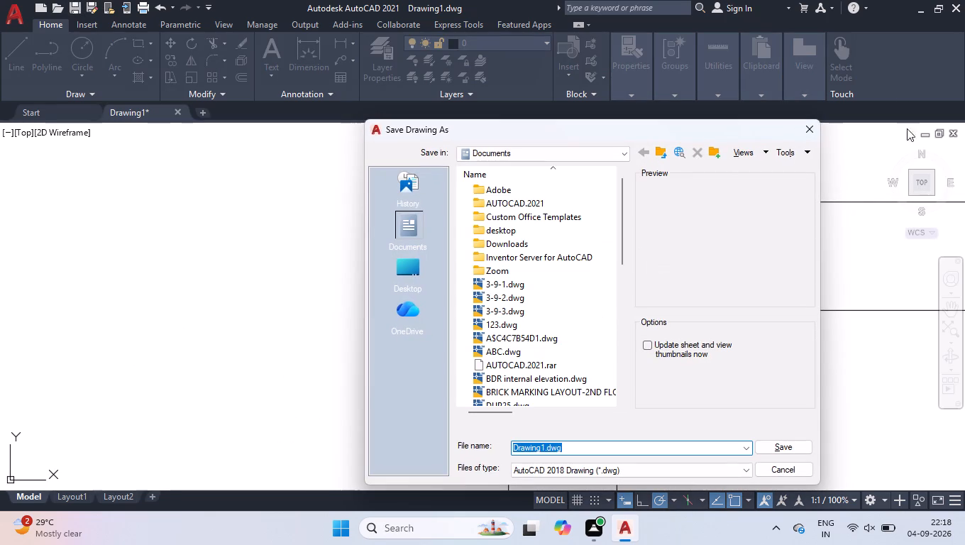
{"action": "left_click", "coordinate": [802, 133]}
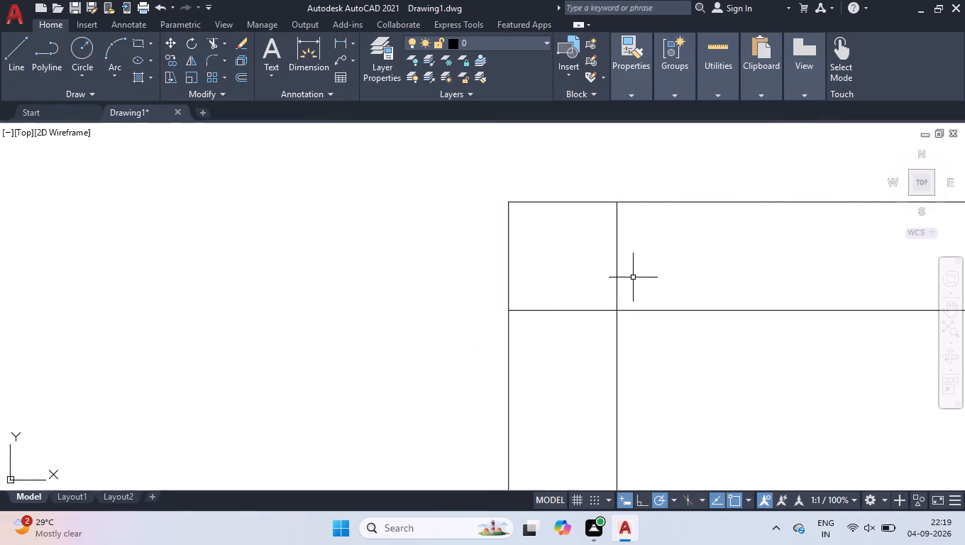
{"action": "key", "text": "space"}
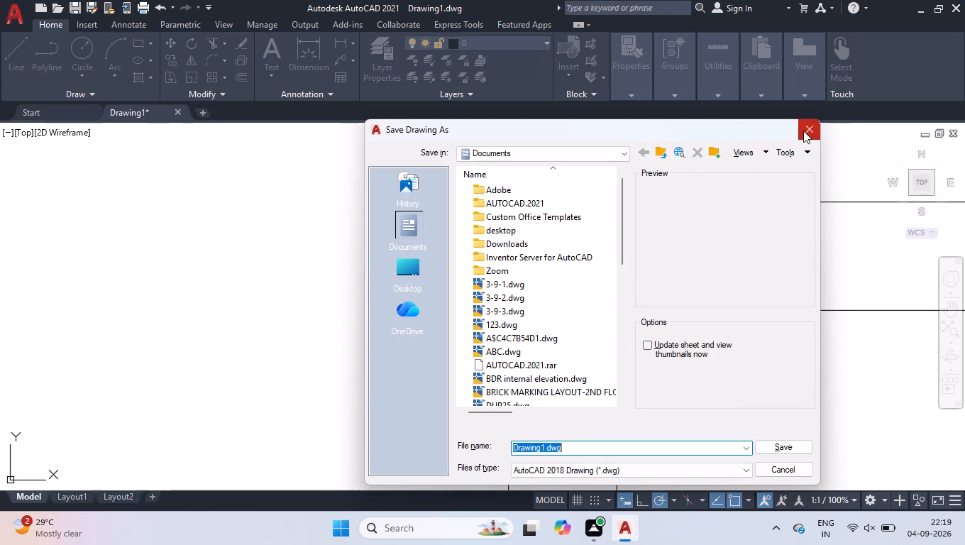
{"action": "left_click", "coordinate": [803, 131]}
Trim the vertical line crossing the wall thickness at the corner beside the new opening.
{"action": "type", "text": "tr"}
{"action": "key", "text": "Return"}
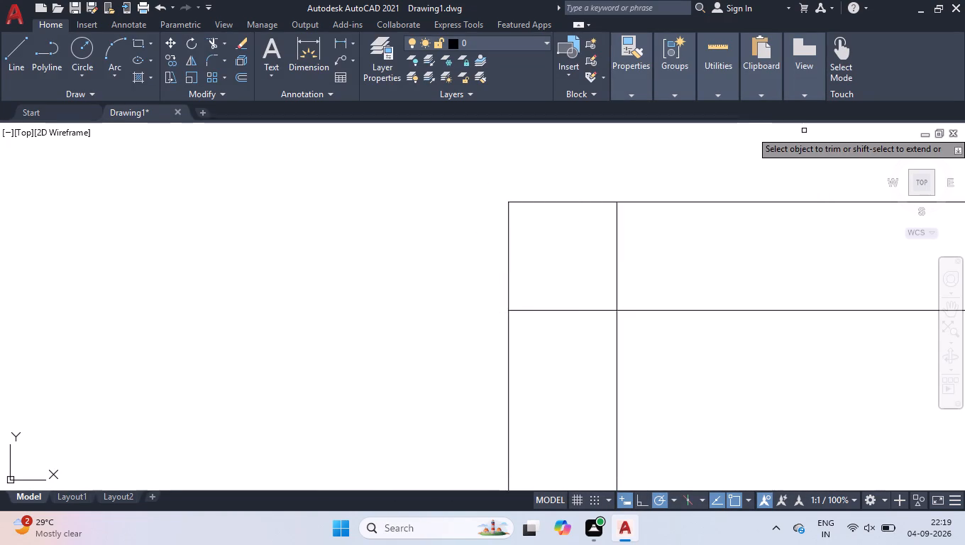
{"action": "left_click_drag", "start_coordinate": [590, 251], "coordinate": [602, 251]}
{"action": "left_click", "coordinate": [643, 248]}
{"action": "key", "text": "space"}
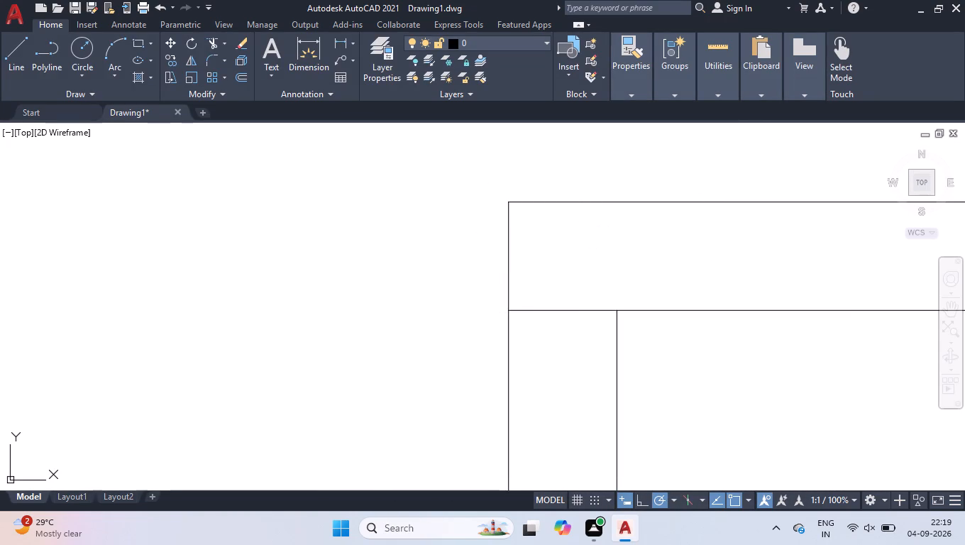
Move the short line across the top of the right stair wall straight down 3' with Ortho on.
{"action": "scroll", "coordinate": [633, 262], "scroll_direction": "down", "scroll_amount": 3}
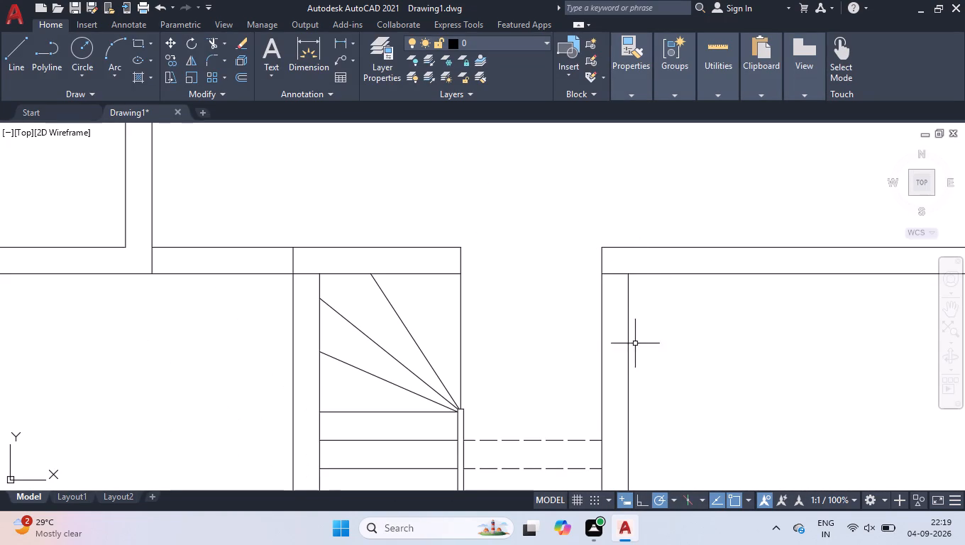
{"action": "left_click", "coordinate": [619, 273]}
{"action": "left_click", "coordinate": [613, 275]}
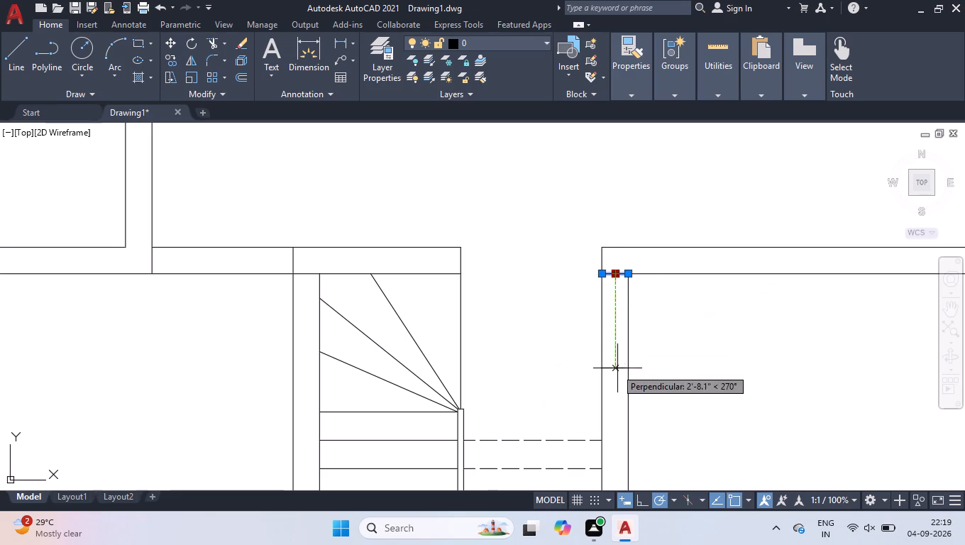
{"action": "left_click", "coordinate": [639, 501]}
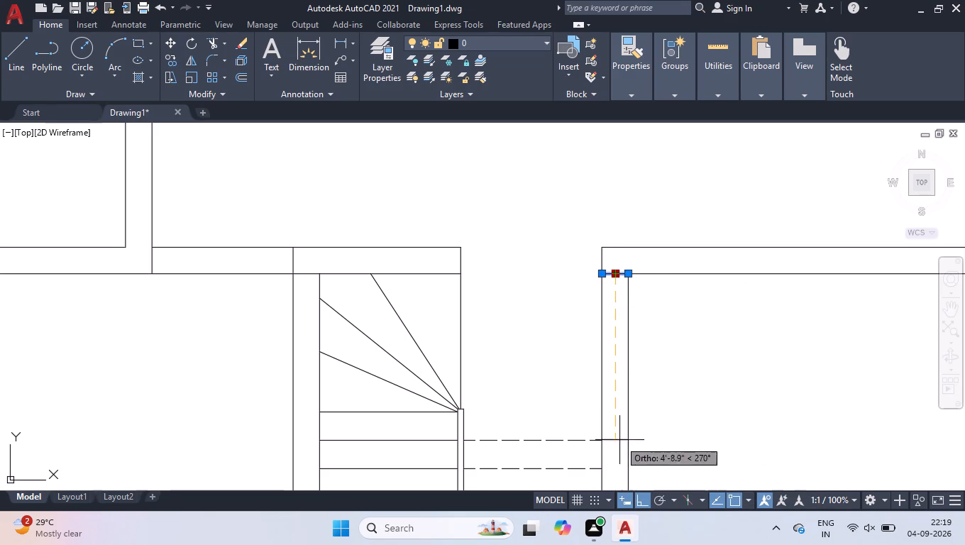
{"action": "type", "text": "3'"}
{"action": "key", "text": "Return"}
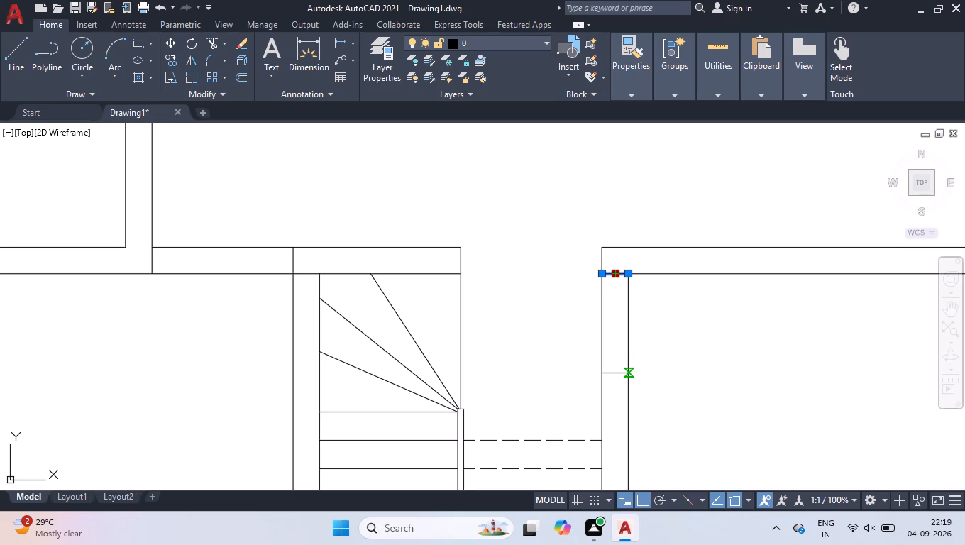
Extend the lower face of the horizontal wall across the right stair wall to its inner face.
{"action": "type", "text": "ex"}
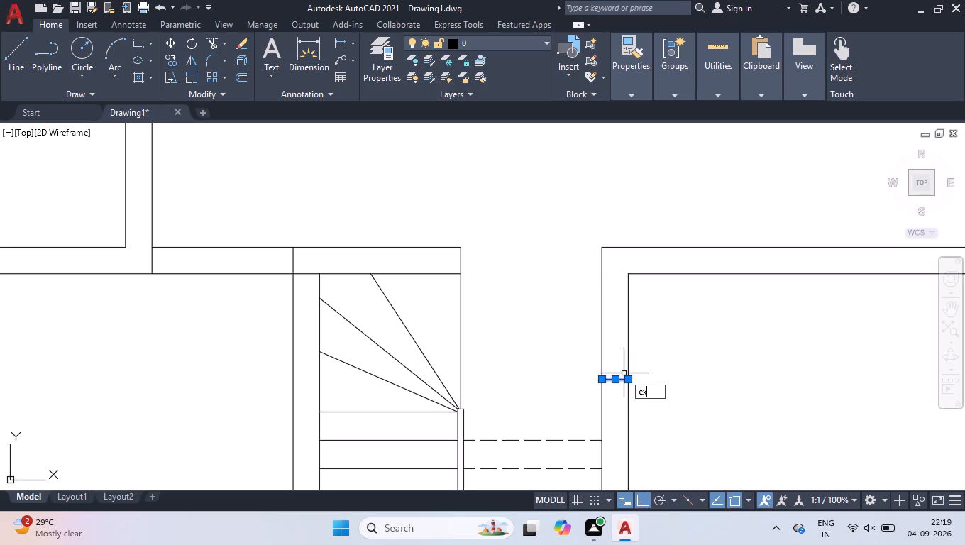
{"action": "key", "text": "Return"}
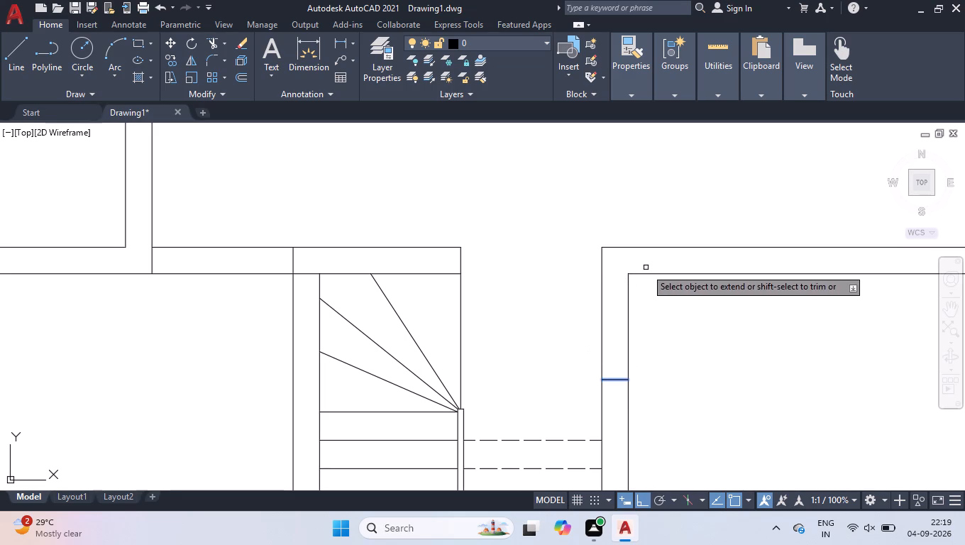
{"action": "key", "text": "space"}
{"action": "key", "text": "space"}
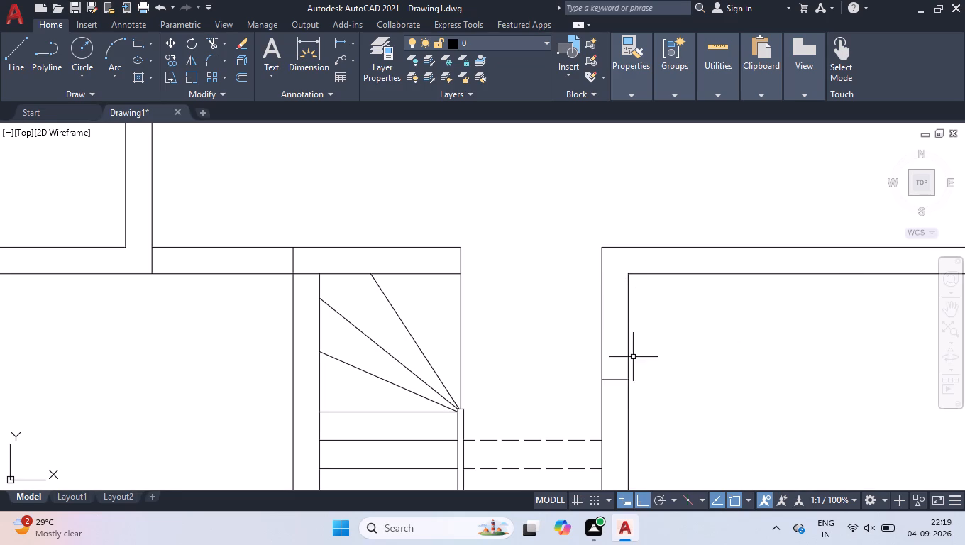
{"action": "key", "text": "space"}
{"action": "left_click", "coordinate": [642, 274]}
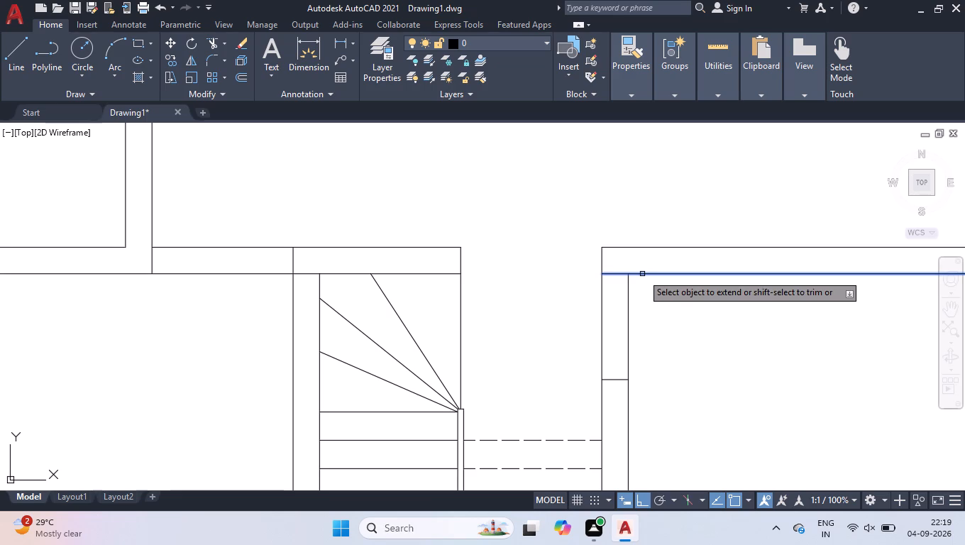
{"action": "key", "text": "space"}
Trim both faces of the right stair wall between the horizontal wall and the moved short line to form a 3' opening.
{"action": "type", "text": "tr"}
{"action": "key", "text": "Return"}
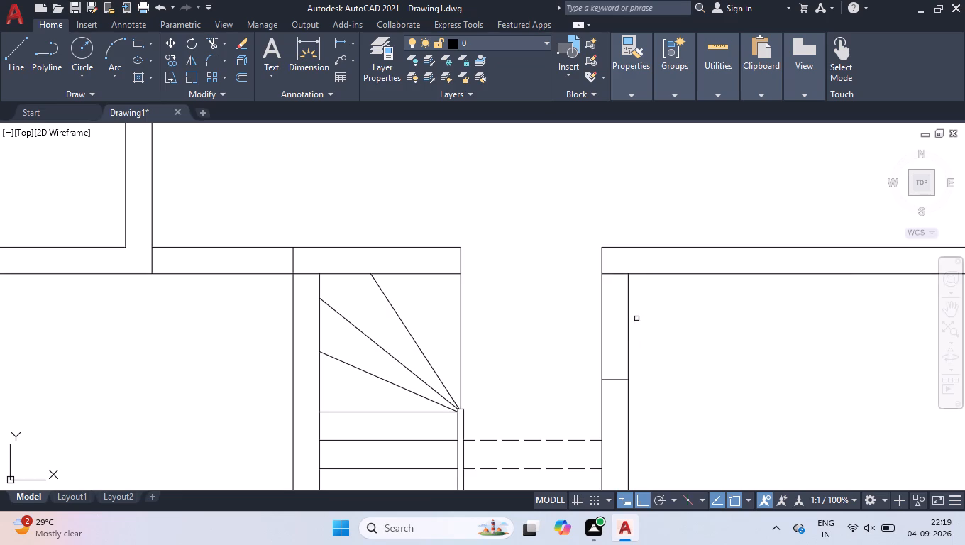
{"action": "left_click", "coordinate": [629, 336]}
{"action": "left_click", "coordinate": [621, 335]}
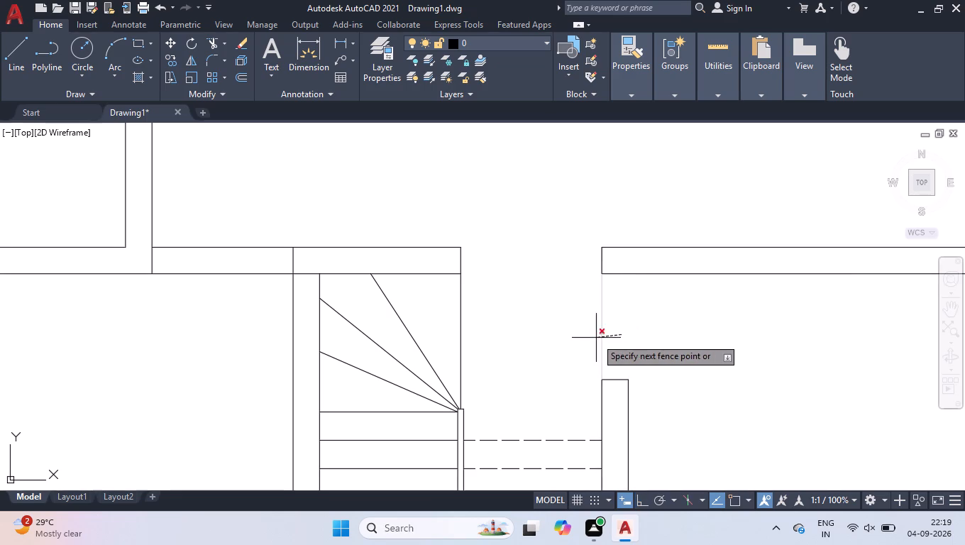
{"action": "left_click", "coordinate": [595, 338]}
{"action": "key", "text": "space"}
Measure the horizontal wall's upper face from its open end to the inner corner with a linear dimension, and delete that dimension.
{"action": "scroll", "coordinate": [595, 336], "scroll_direction": "down", "scroll_amount": 3}
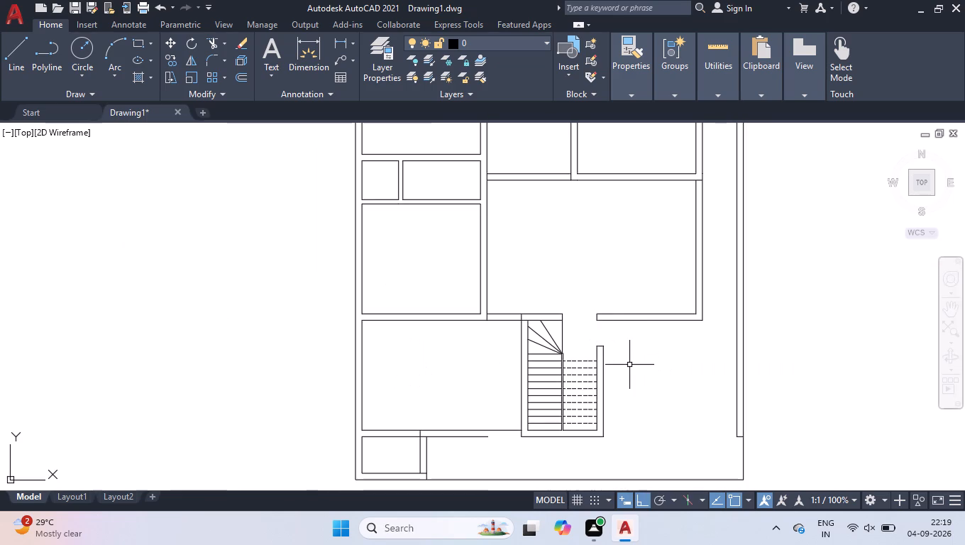
{"action": "scroll", "coordinate": [659, 320], "scroll_direction": "up", "scroll_amount": 2}
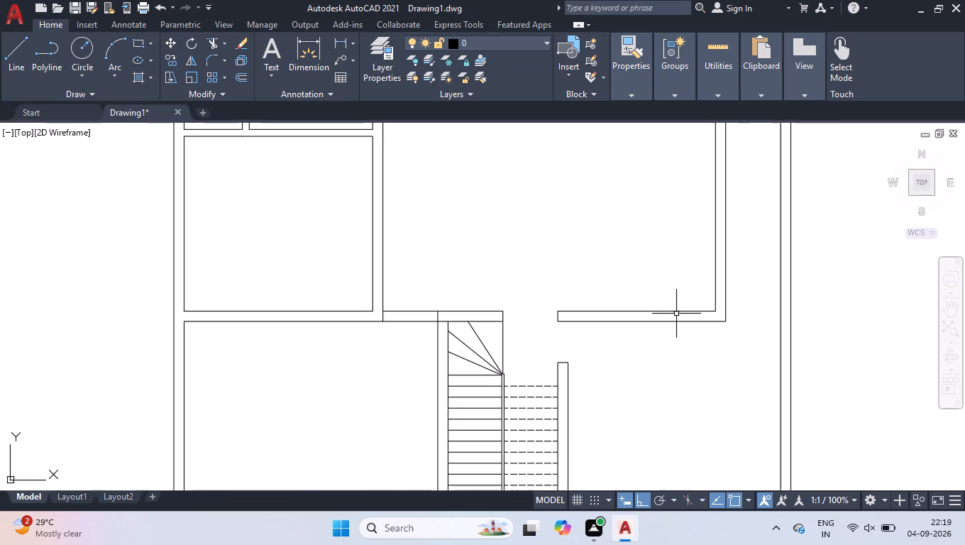
{"action": "scroll", "coordinate": [676, 314], "scroll_direction": "up", "scroll_amount": 1}
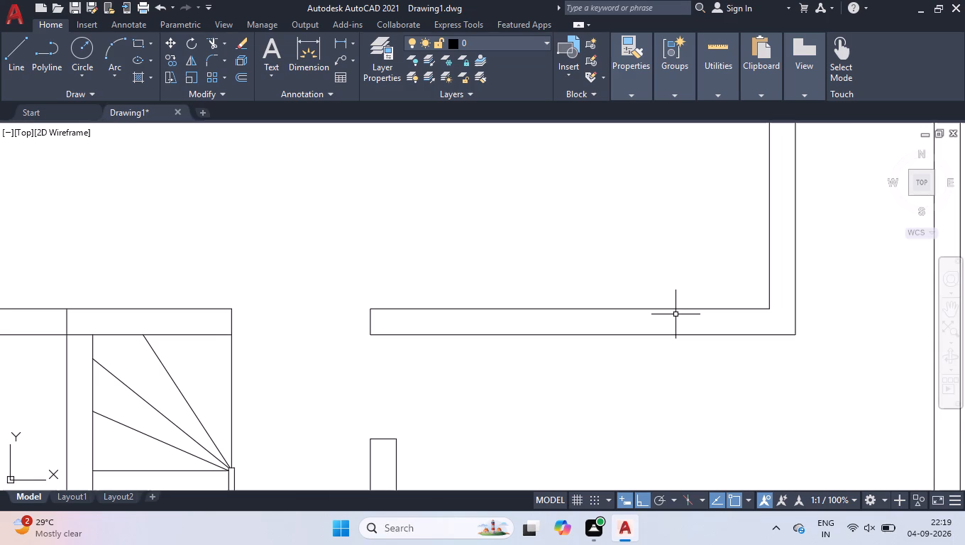
{"action": "type", "text": "dli"}
{"action": "key", "text": "Return"}
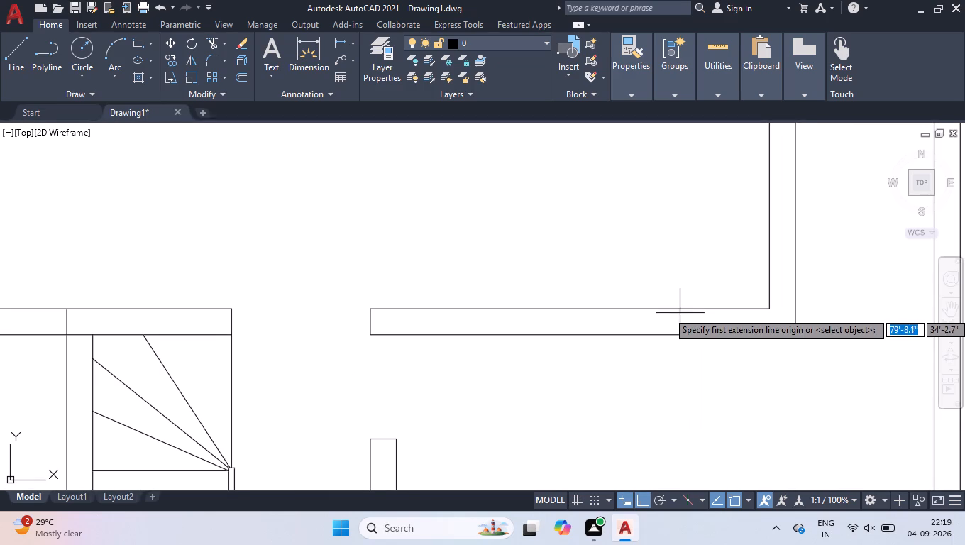
{"action": "left_click", "coordinate": [370, 307]}
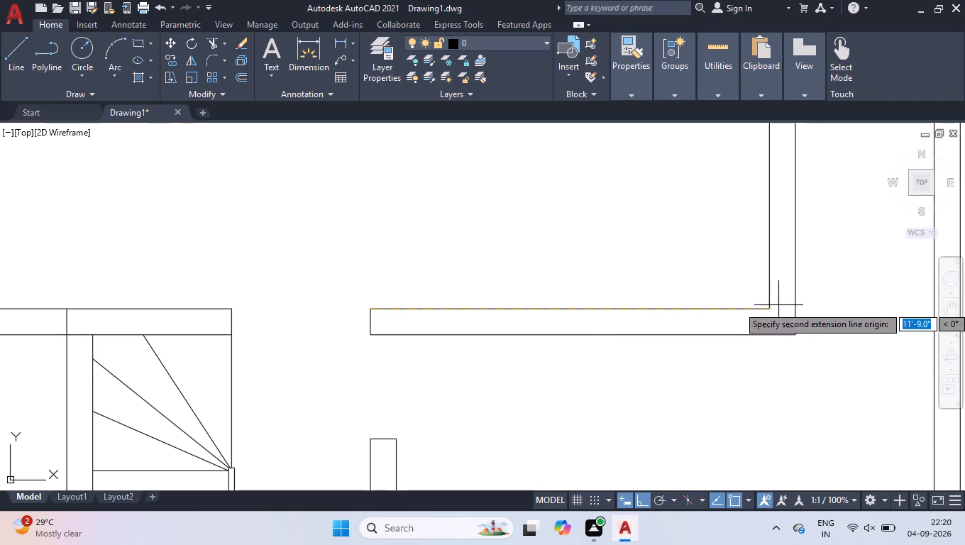
{"action": "left_click", "coordinate": [768, 309]}
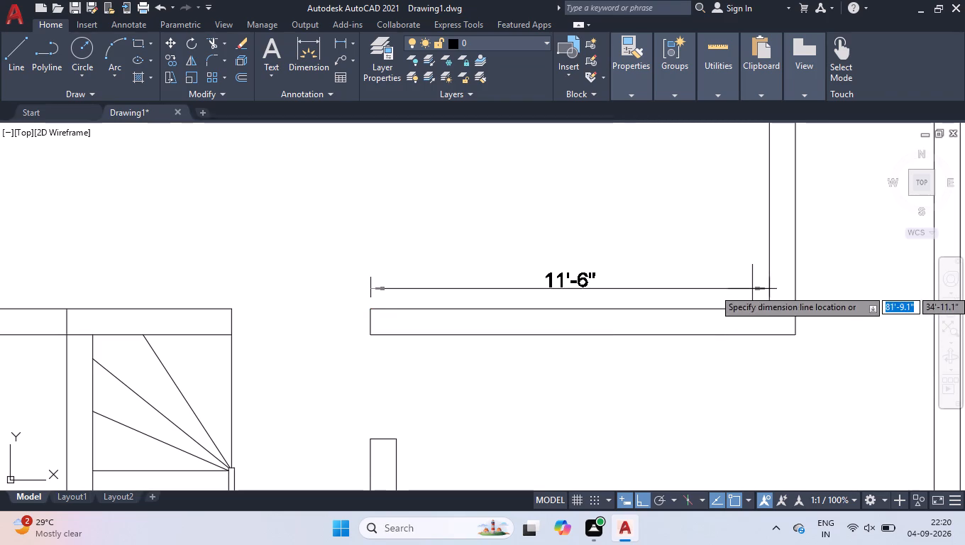
{"action": "left_click", "coordinate": [752, 288]}
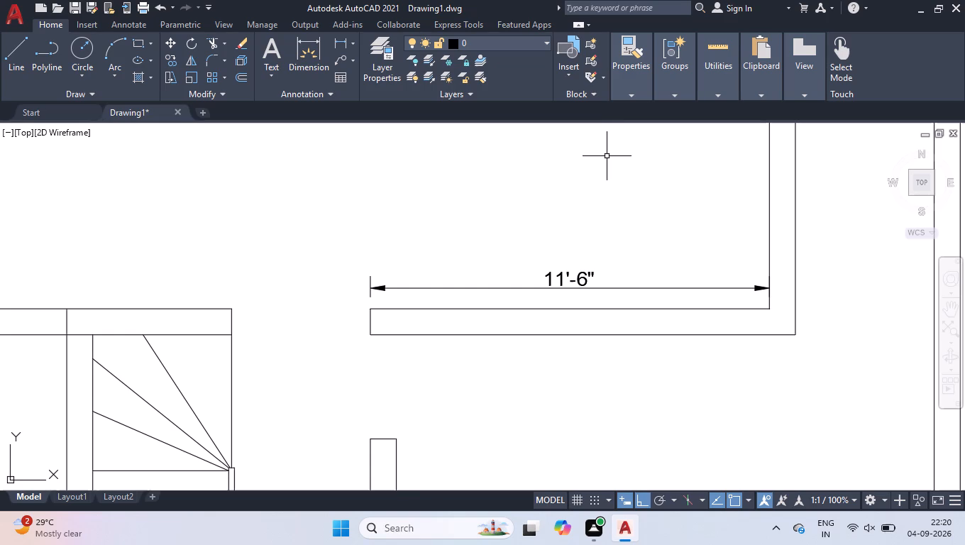
{"action": "left_click", "coordinate": [585, 279]}
{"action": "key", "text": "Delete"}
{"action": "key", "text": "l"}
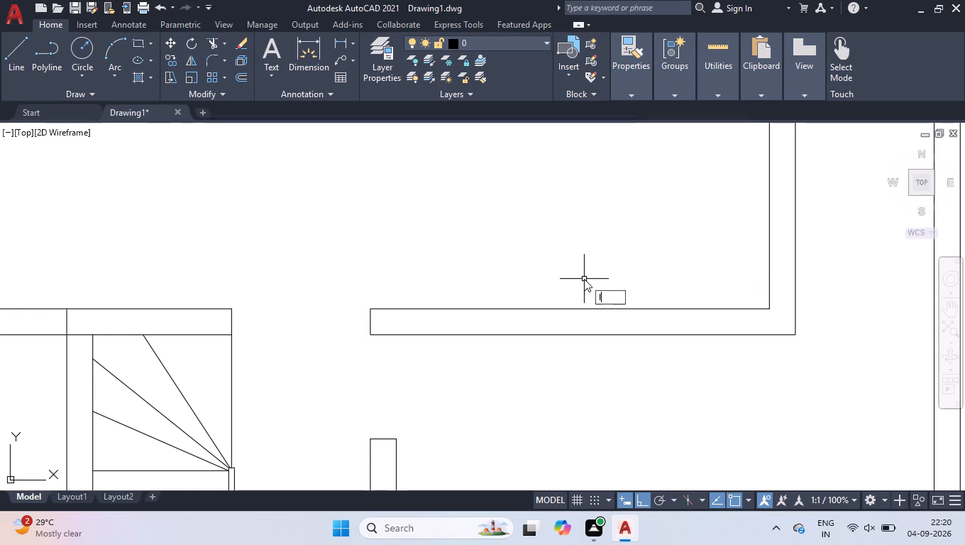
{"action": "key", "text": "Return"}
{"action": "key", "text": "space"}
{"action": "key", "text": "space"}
Offset the end line of the horizontal wall beside the stair opening 2'9" along the wall towards the corner.
{"action": "left_click_drag", "start_coordinate": [356, 287], "coordinate": [361, 298]}
{"action": "left_click", "coordinate": [422, 365]}
{"action": "type", "text": "off"}
{"action": "key", "text": "Return"}
{"action": "type", "text": "2'9"}
{"action": "key", "text": "Return"}
{"action": "left_click_drag", "start_coordinate": [439, 372], "coordinate": [447, 378]}
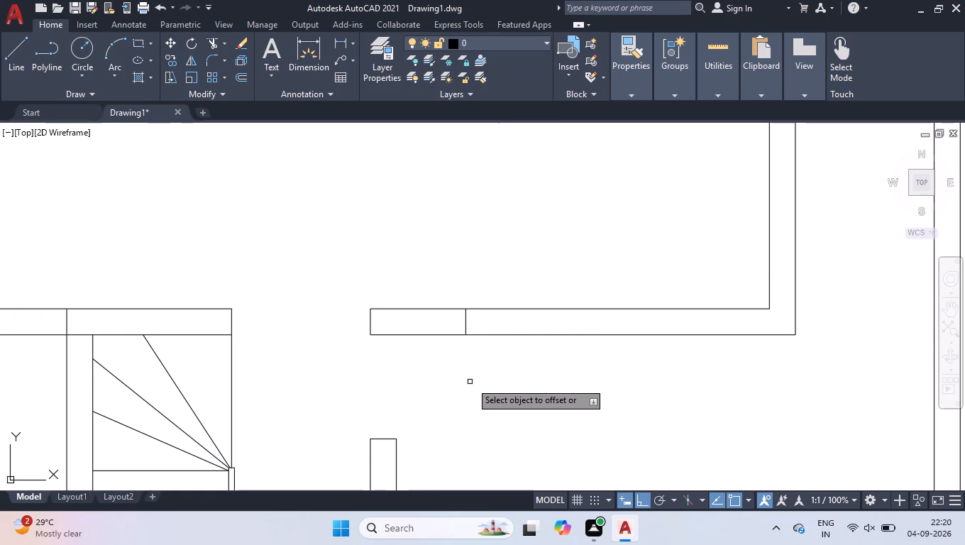
Offset the new line across the wall thickness by 4' towards the far corner.
{"action": "left_click", "coordinate": [468, 323]}
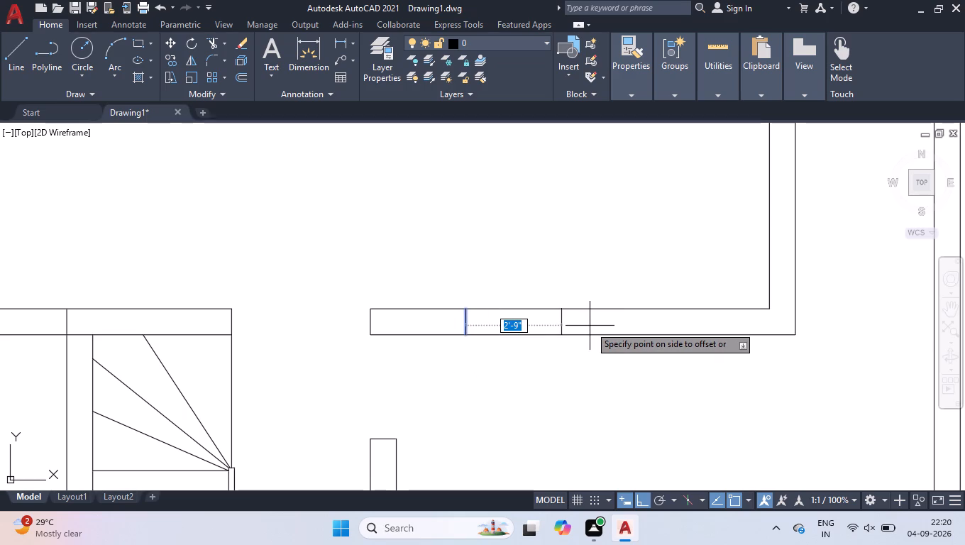
{"action": "type", "text": "4'"}
{"action": "key", "text": "Return"}
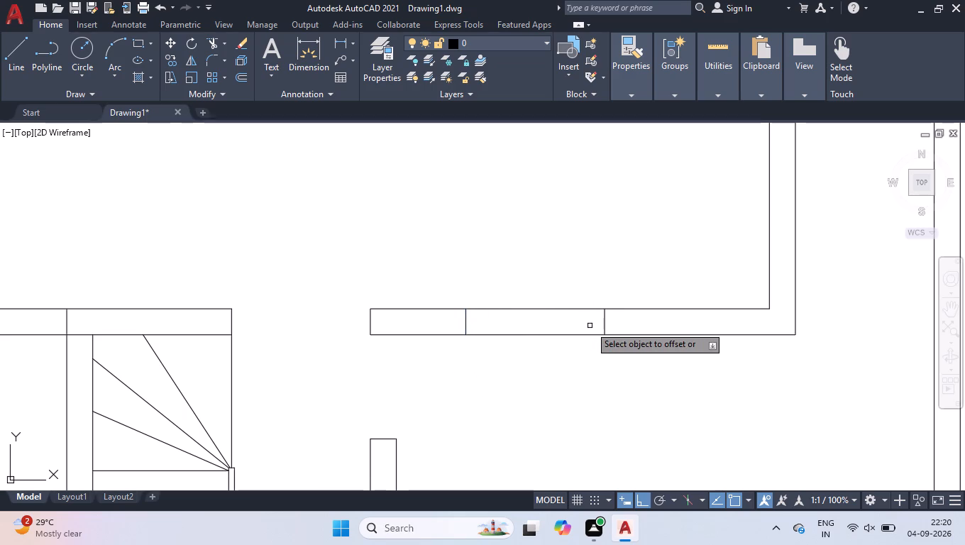
{"action": "key", "text": "space"}
Trim both faces of the horizontal wall between the two short cross lines to form a 4' opening.
{"action": "type", "text": "tr"}
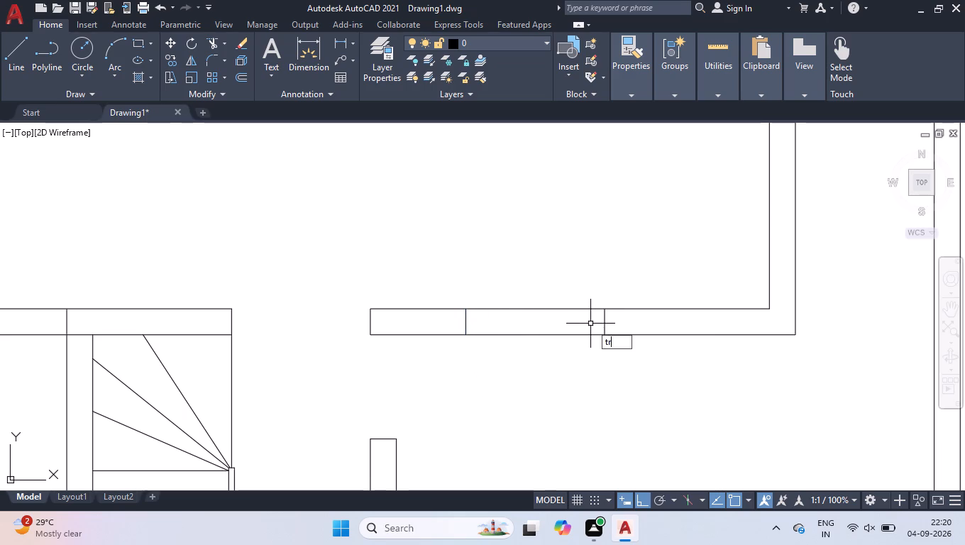
{"action": "key", "text": "Return"}
{"action": "left_click", "coordinate": [534, 270]}
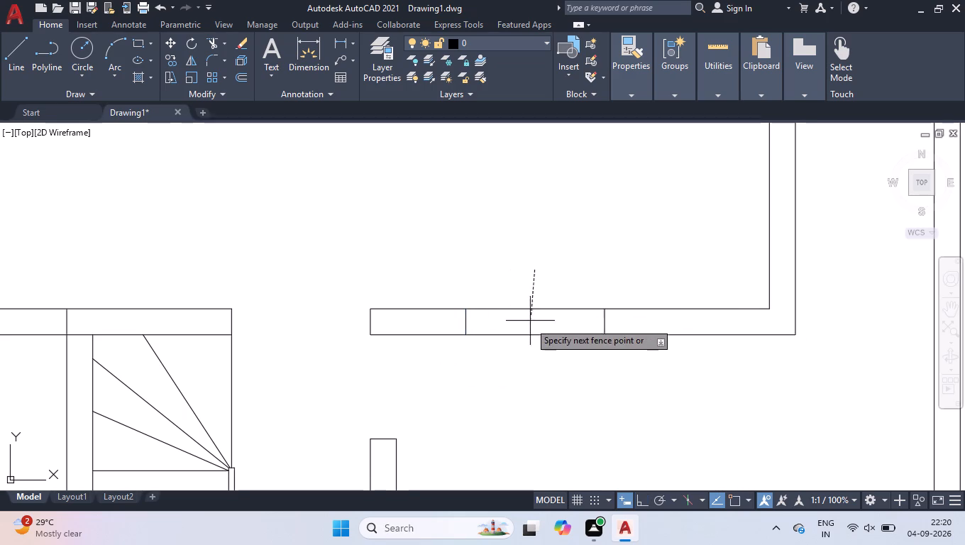
{"action": "left_click", "coordinate": [526, 357]}
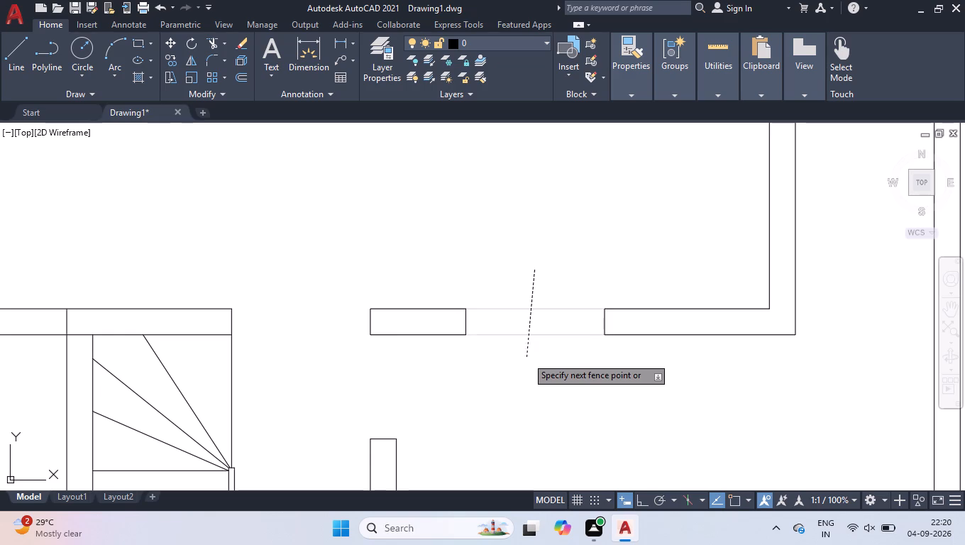
{"action": "key", "text": "space"}
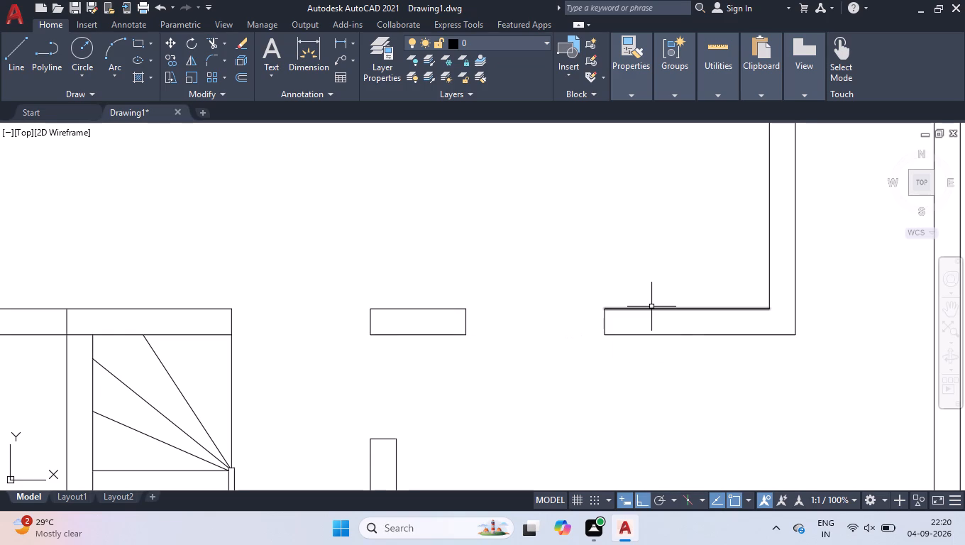
Measure the upper faces of the two wall pieces on either side of the new opening with linear dimensions.
{"action": "type", "text": "dli"}
{"action": "key", "text": "Return"}
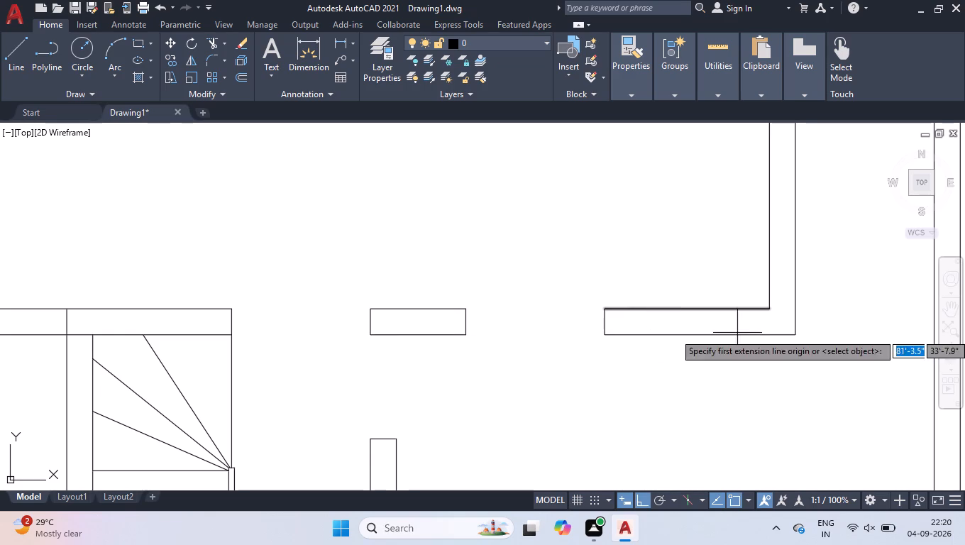
{"action": "left_click", "coordinate": [771, 310]}
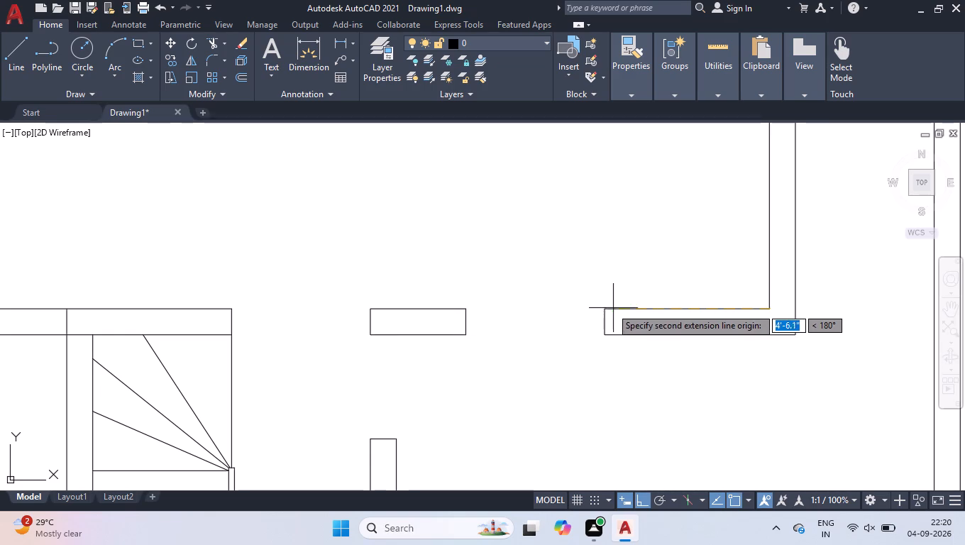
{"action": "left_click", "coordinate": [606, 311]}
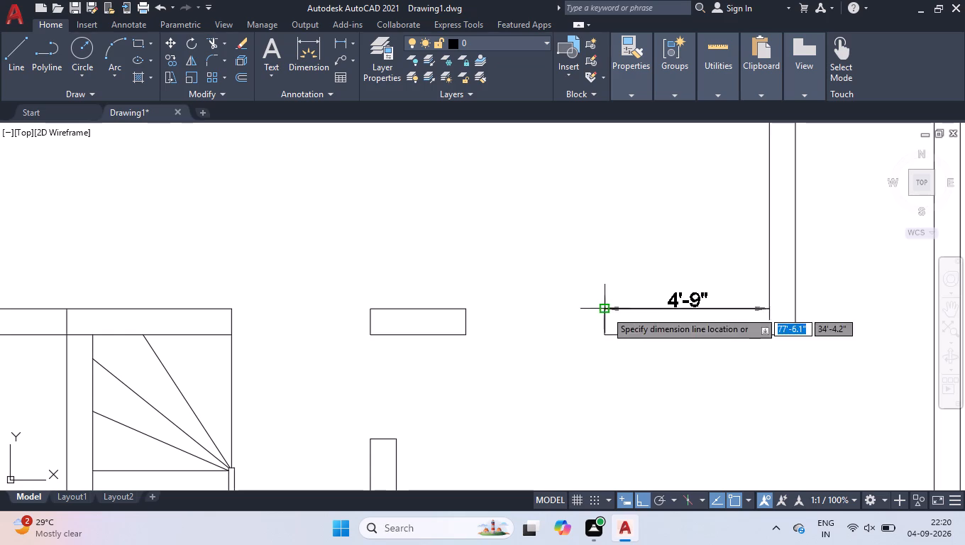
{"action": "left_click", "coordinate": [649, 297]}
{"action": "key", "text": "space"}
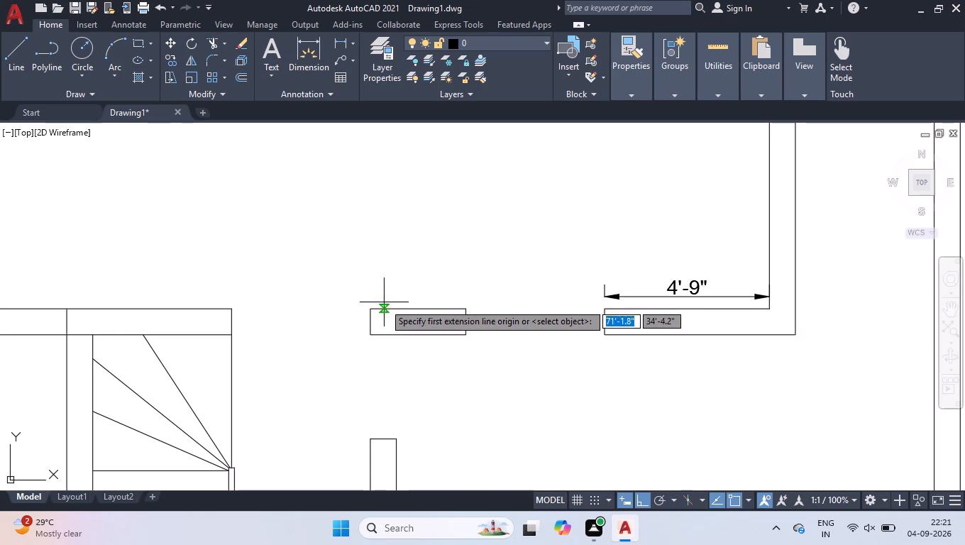
{"action": "left_click", "coordinate": [374, 309]}
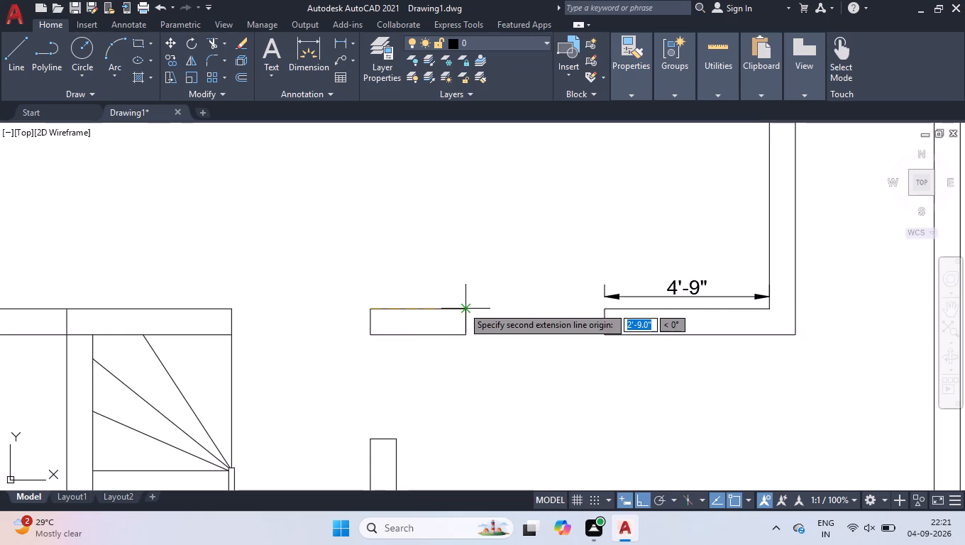
{"action": "left_click", "coordinate": [463, 307]}
{"action": "left_click", "coordinate": [471, 297]}
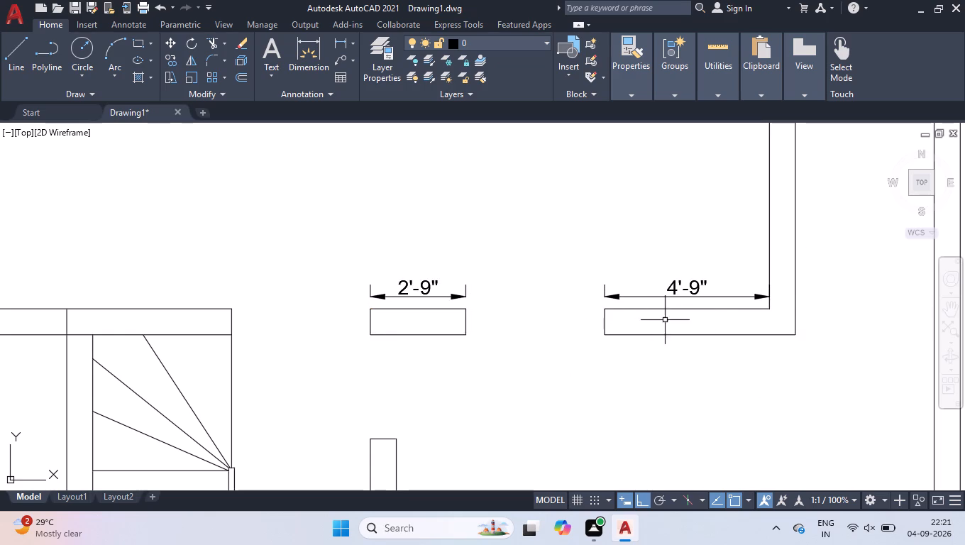
Move both end lines of the 4' opening 1' along the wall towards the far corner.
{"action": "left_click", "coordinate": [466, 315]}
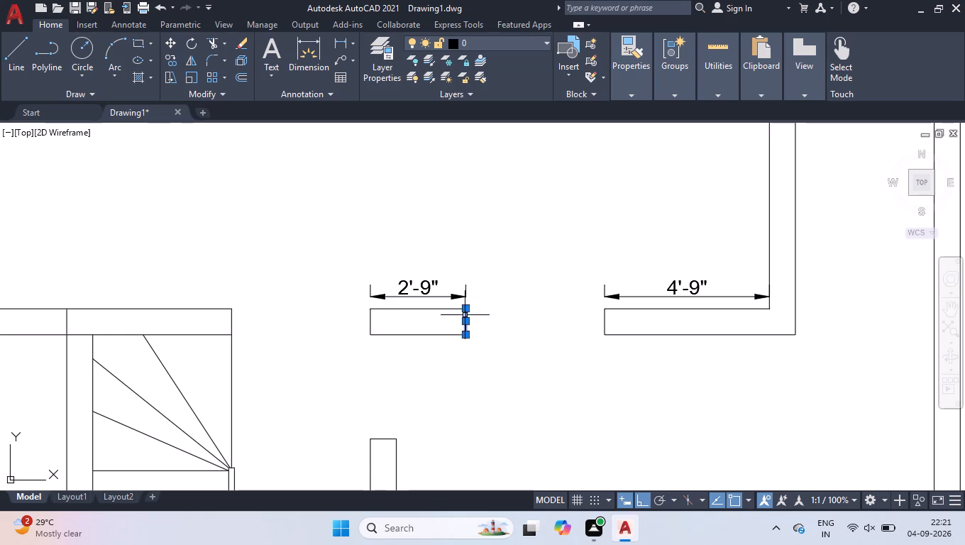
{"action": "left_click", "coordinate": [464, 321]}
{"action": "type", "text": "1'"}
{"action": "key", "text": "Return"}
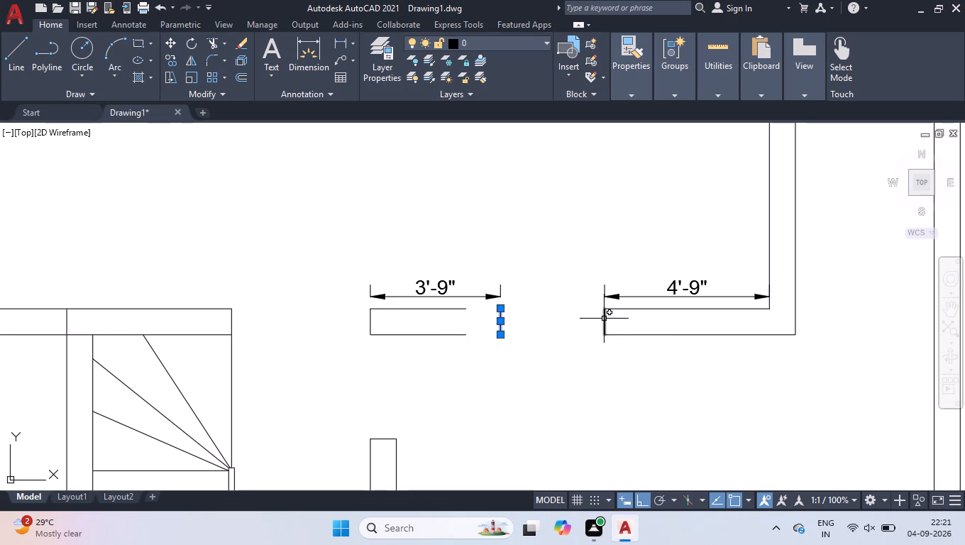
{"action": "left_click", "coordinate": [605, 319]}
{"action": "left_click", "coordinate": [605, 319]}
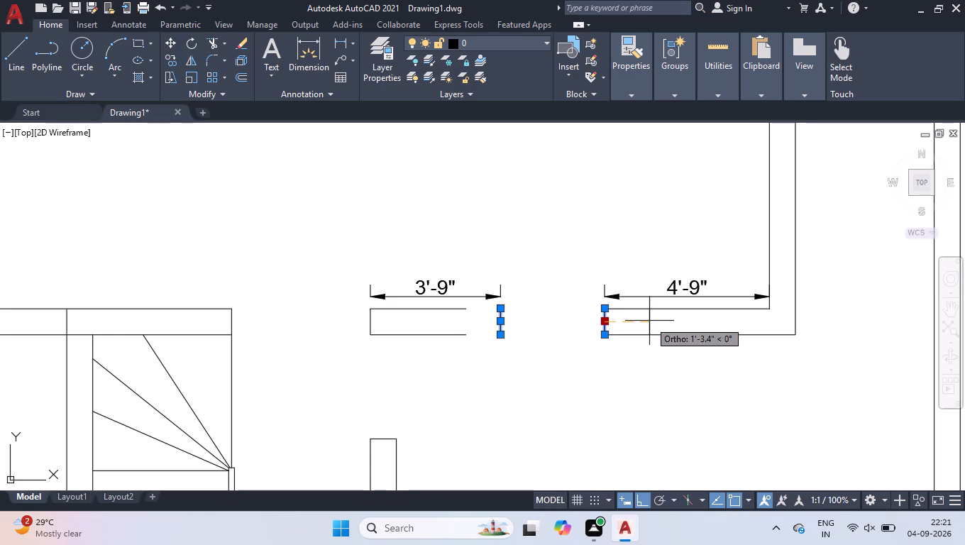
{"action": "type", "text": "1'"}
{"action": "key", "text": "Return"}
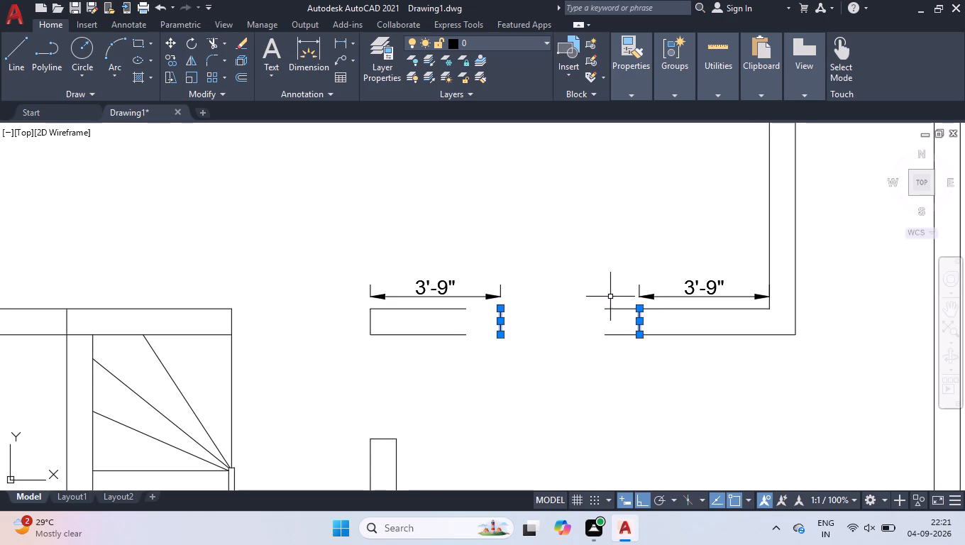
Trim the wall face ends that project into the opening past its moved corner-side end line.
{"action": "type", "text": "tr"}
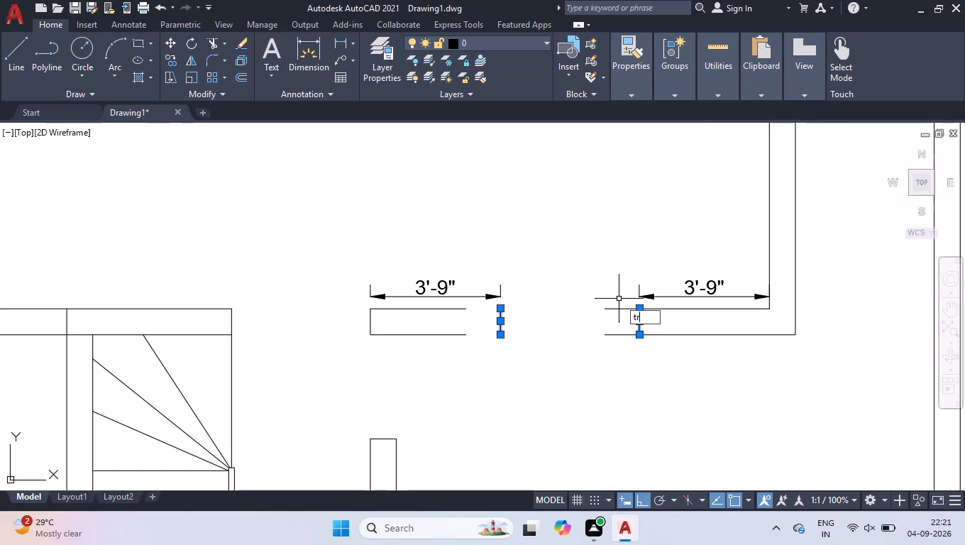
{"action": "key", "text": "Return"}
{"action": "left_click", "coordinate": [622, 303]}
{"action": "left_click", "coordinate": [620, 342]}
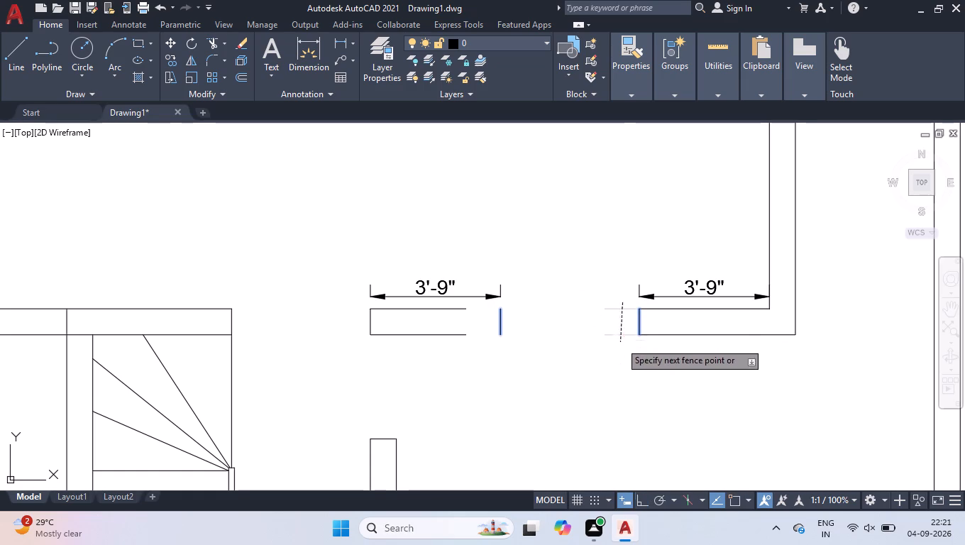
{"action": "key", "text": "space"}
Extend both faces of the short wall piece to the moved end line on the stair side of the opening.
{"action": "key", "text": "e"}
{"action": "key", "text": "x"}
{"action": "key", "text": "Return"}
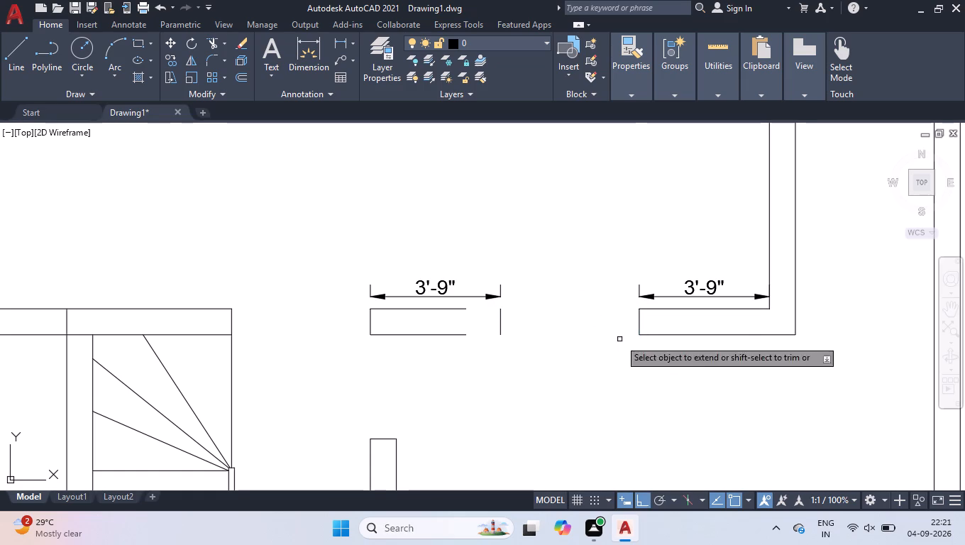
{"action": "left_click", "coordinate": [460, 305]}
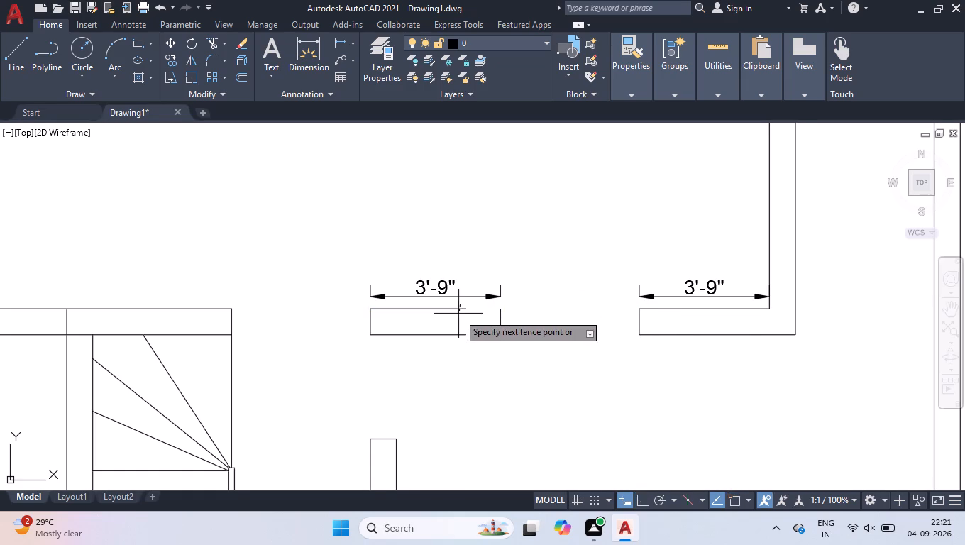
{"action": "left_click", "coordinate": [463, 343]}
{"action": "key", "text": "space"}
Delete the two linear dimensions above the wall pieces beside the opening.
{"action": "scroll", "coordinate": [522, 365], "scroll_direction": "down", "scroll_amount": 2}
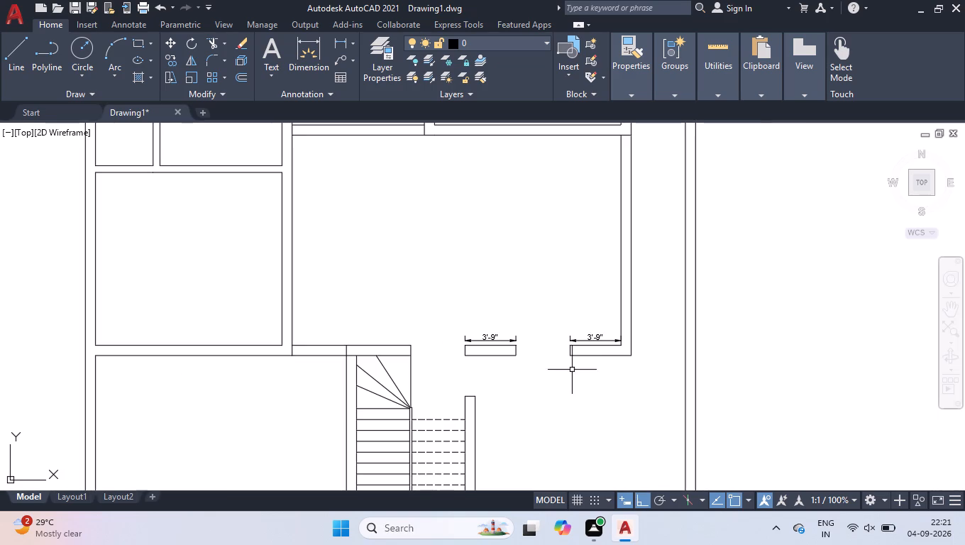
{"action": "scroll", "coordinate": [589, 331], "scroll_direction": "up", "scroll_amount": 2}
{"action": "left_click", "coordinate": [588, 342]}
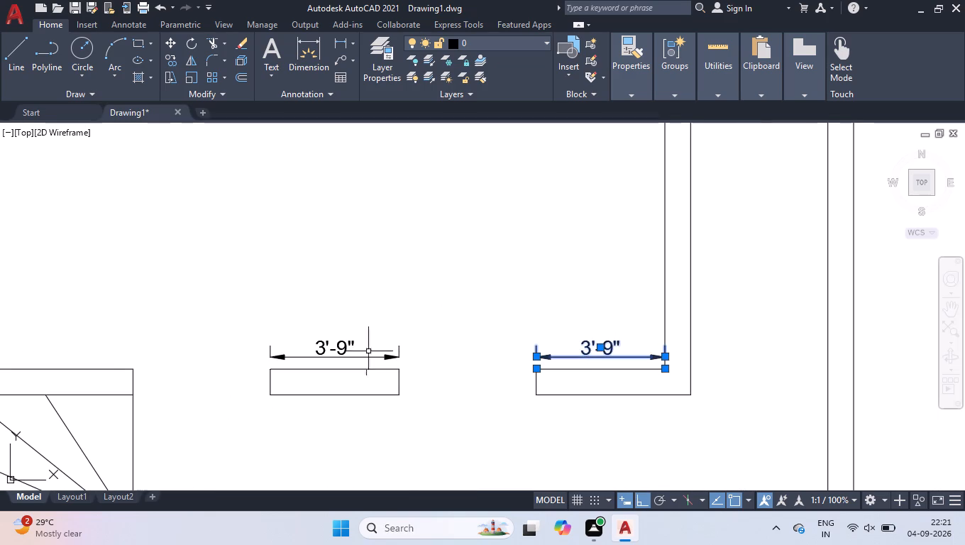
{"action": "left_click", "coordinate": [324, 352]}
{"action": "key", "text": "Delete"}
Draw a line 3' from the stair wall's lower outer corner along the adjoining wall's lower face, continuing 9" across to its upper face.
{"action": "scroll", "coordinate": [399, 352], "scroll_direction": "down", "scroll_amount": 3}
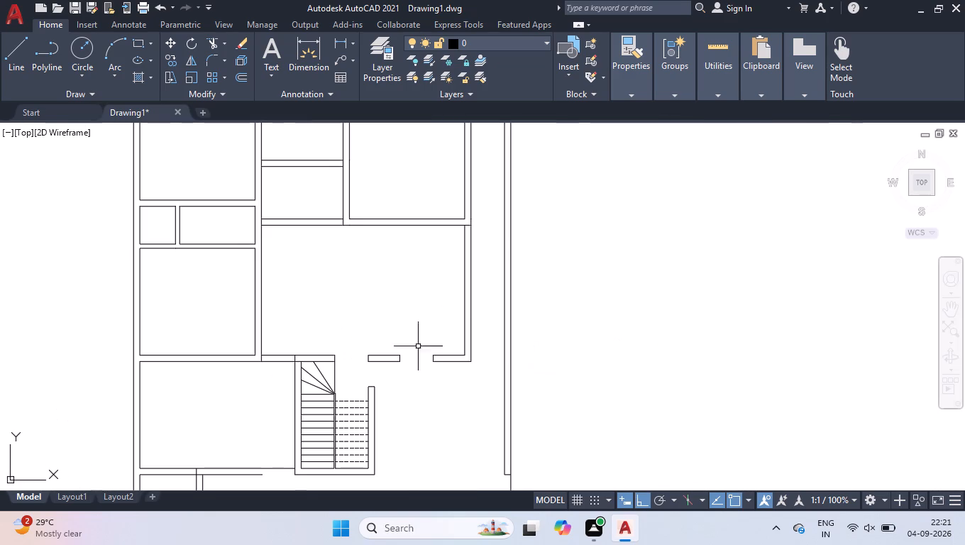
{"action": "scroll", "coordinate": [517, 333], "scroll_direction": "down", "scroll_amount": 1}
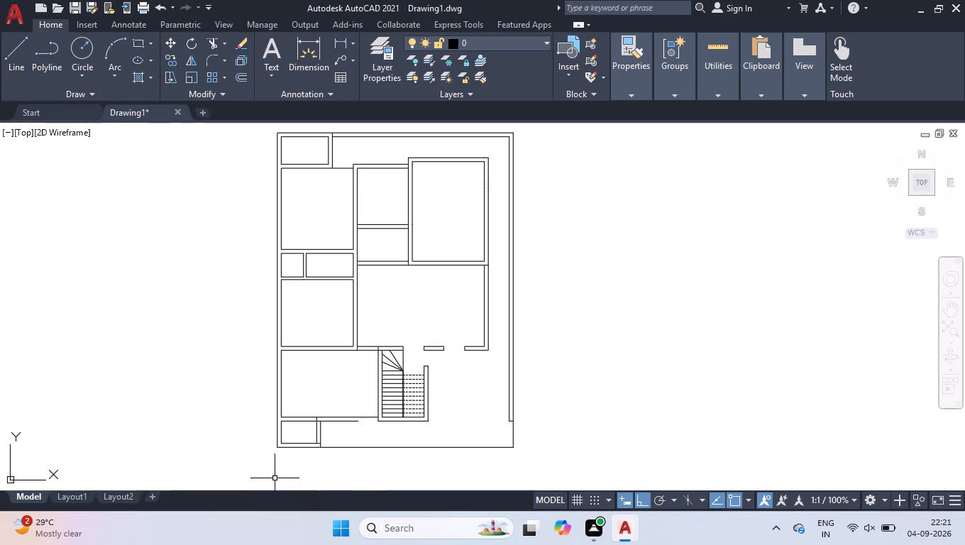
{"action": "scroll", "coordinate": [328, 450], "scroll_direction": "up", "scroll_amount": 2}
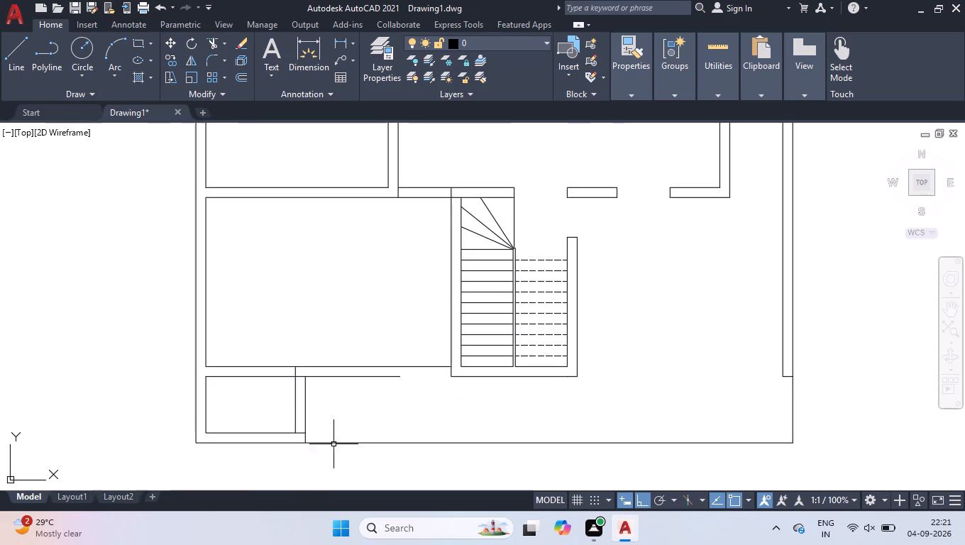
{"action": "scroll", "coordinate": [395, 345], "scroll_direction": "up", "scroll_amount": 2}
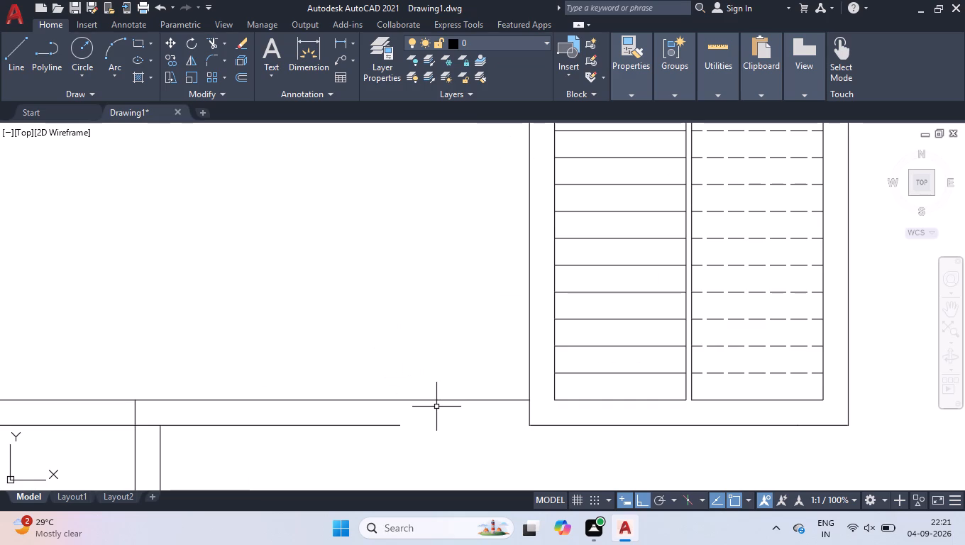
{"action": "key", "text": "l"}
{"action": "key", "text": "Return"}
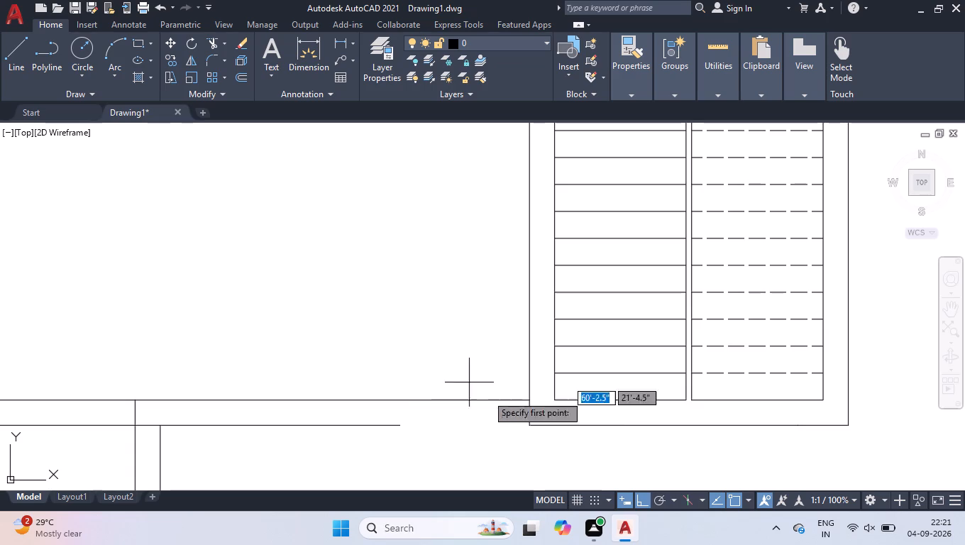
{"action": "left_click", "coordinate": [527, 426]}
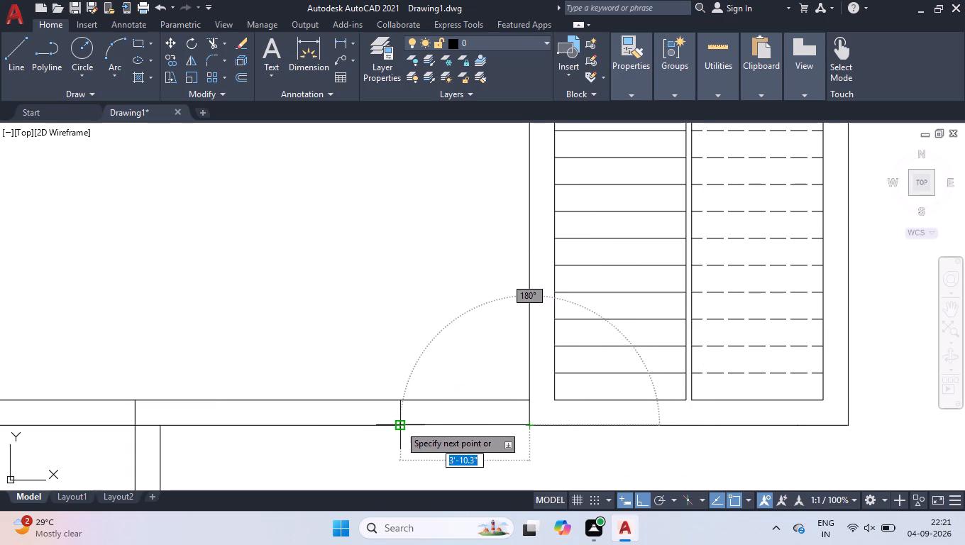
{"action": "type", "text": "3'"}
{"action": "key", "text": "Return"}
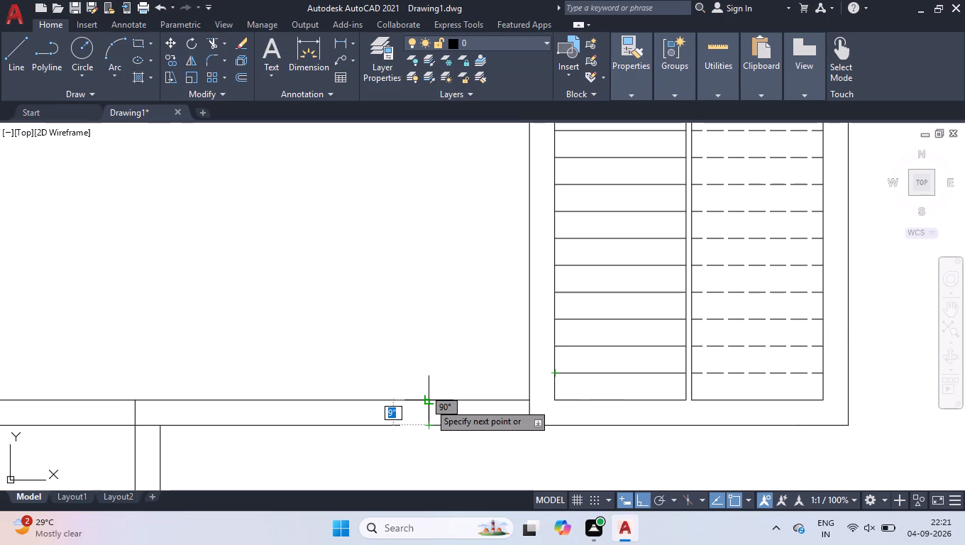
{"action": "left_click", "coordinate": [429, 403]}
{"action": "key", "text": "space"}
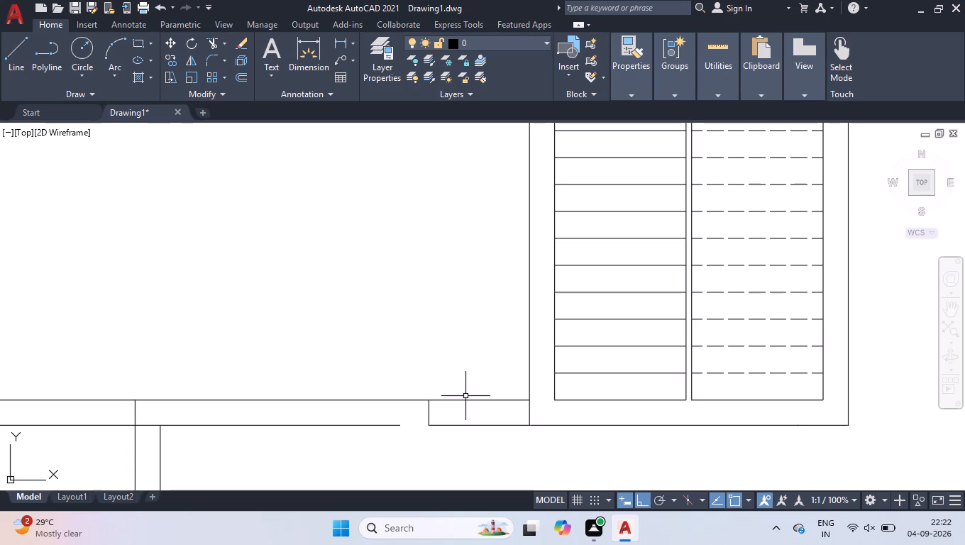
Dimension the distance from the small bottom room's outer wall corner to the new short line across the wall.
{"action": "scroll", "coordinate": [464, 387], "scroll_direction": "down", "scroll_amount": 1}
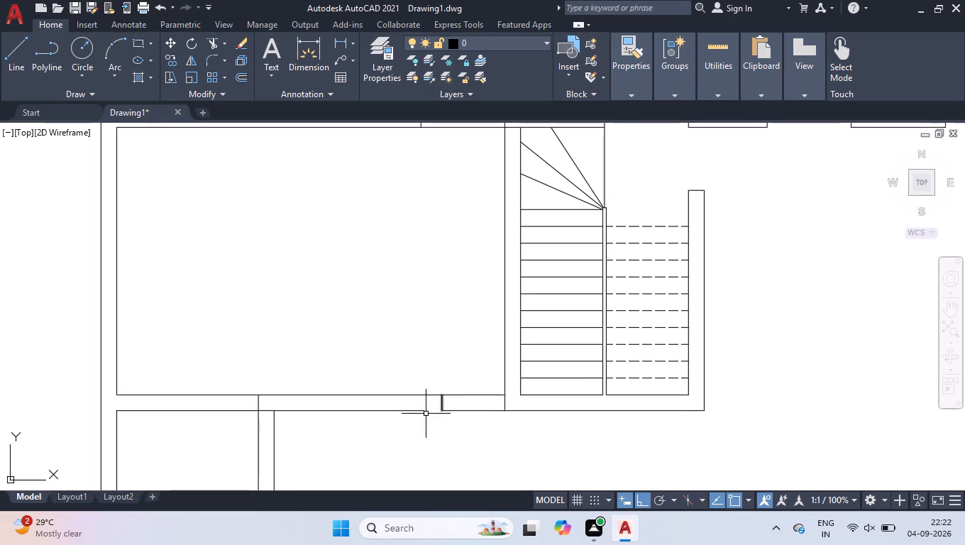
{"action": "scroll", "coordinate": [417, 422], "scroll_direction": "up", "scroll_amount": 1}
{"action": "type", "text": "dli"}
{"action": "key", "text": "Return"}
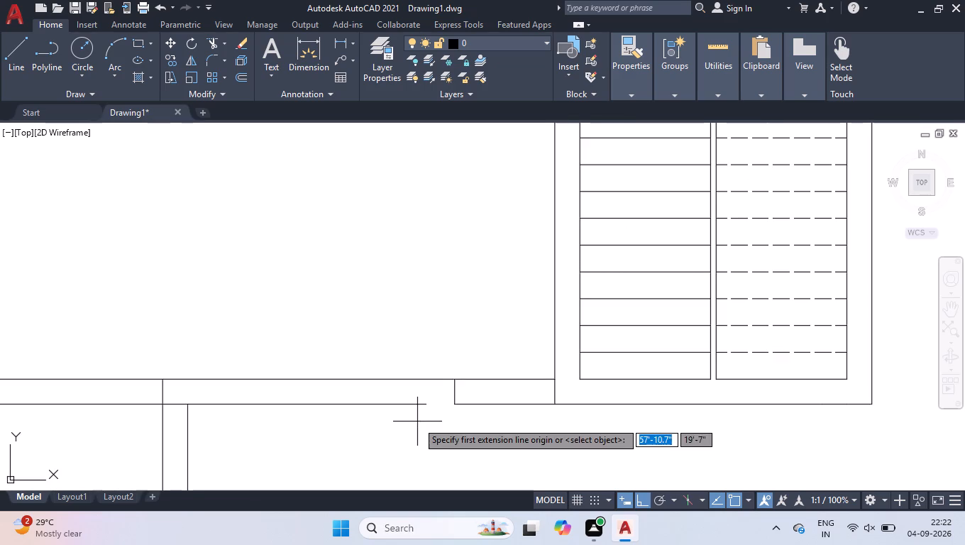
{"action": "left_click", "coordinate": [189, 404]}
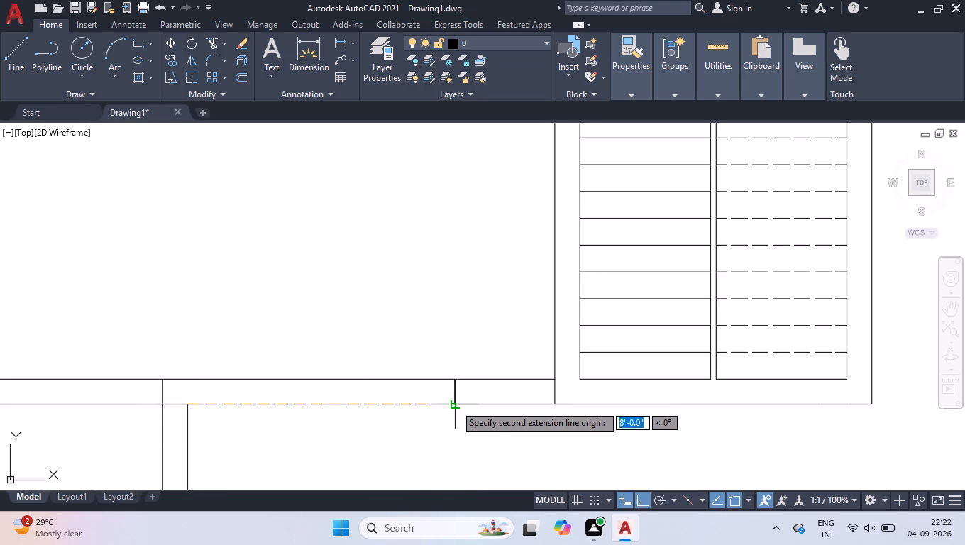
{"action": "left_click", "coordinate": [455, 404]}
{"action": "left_click", "coordinate": [462, 315]}
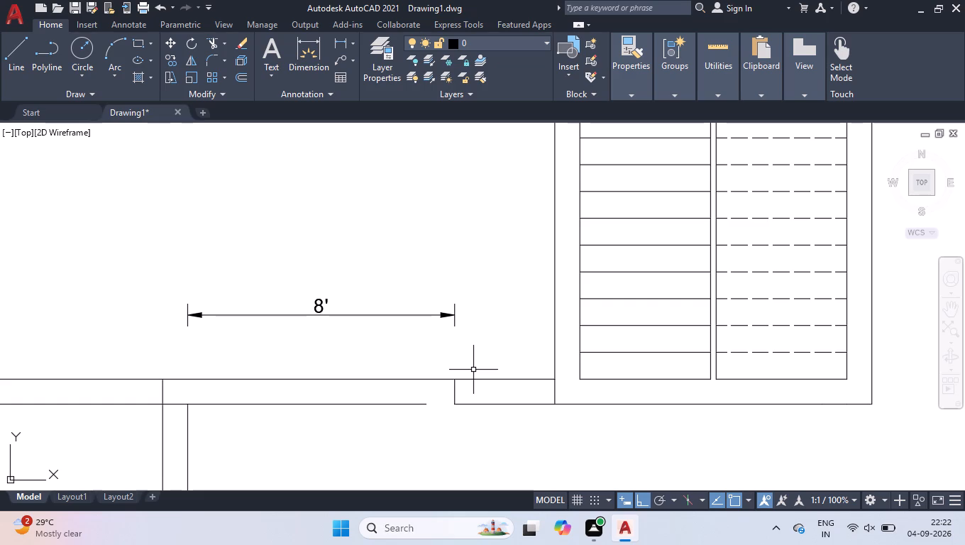
Move the short line across the wall 1' away from the stairs towards the small room.
{"action": "left_click", "coordinate": [434, 360]}
{"action": "left_click", "coordinate": [492, 436]}
{"action": "scroll", "coordinate": [449, 387], "scroll_direction": "up", "scroll_amount": 1}
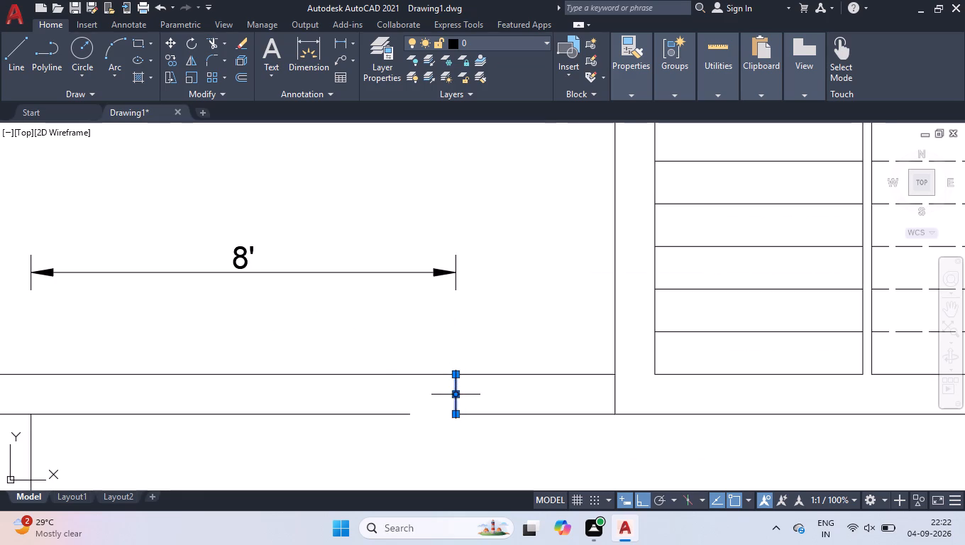
{"action": "left_click", "coordinate": [458, 393]}
{"action": "type", "text": "1'"}
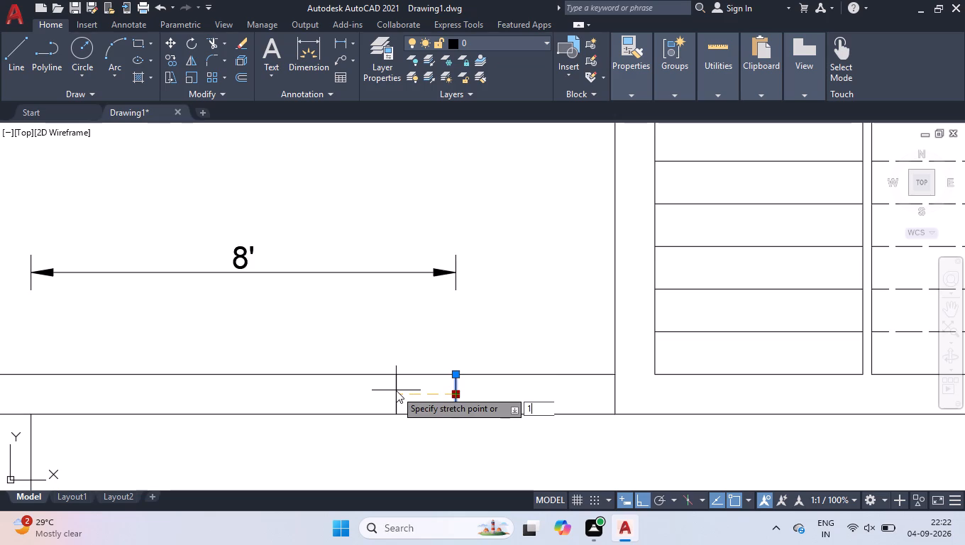
{"action": "key", "text": "Return"}
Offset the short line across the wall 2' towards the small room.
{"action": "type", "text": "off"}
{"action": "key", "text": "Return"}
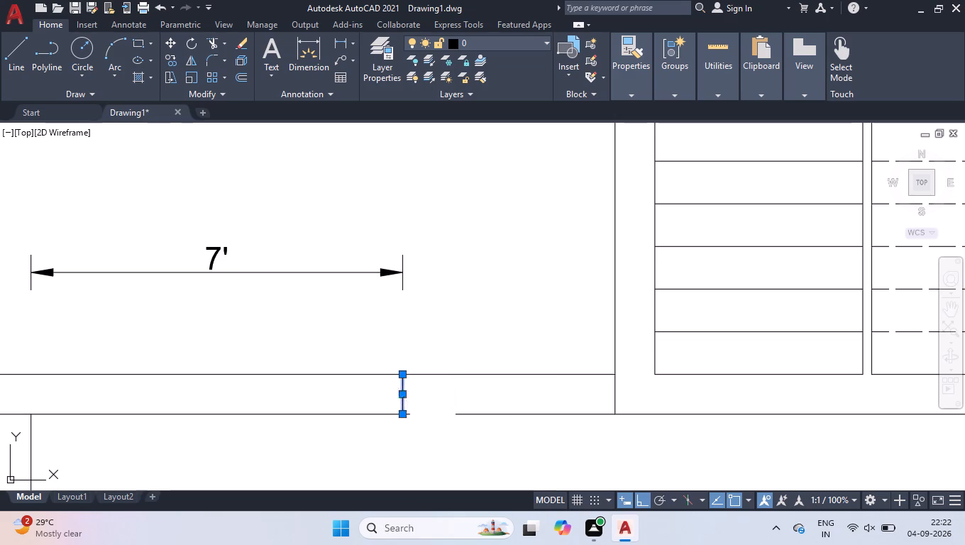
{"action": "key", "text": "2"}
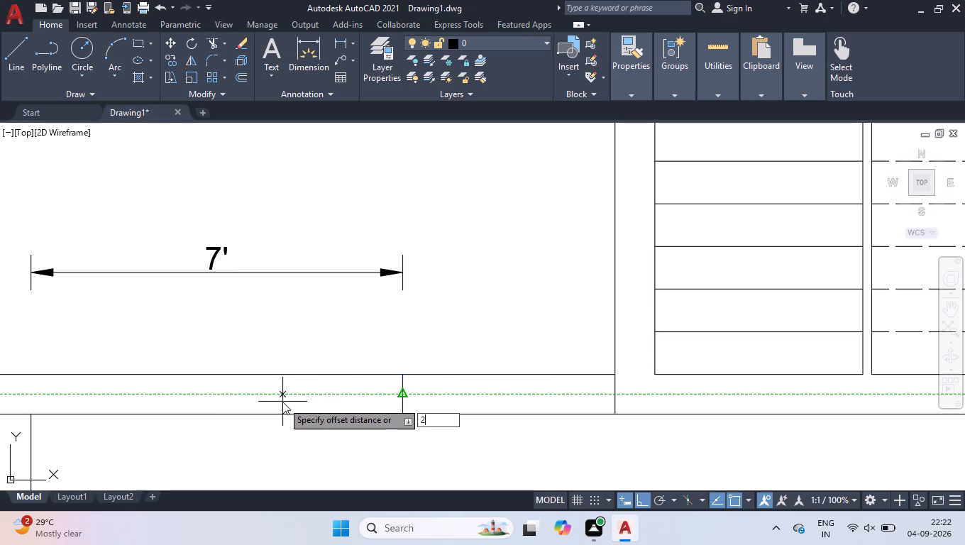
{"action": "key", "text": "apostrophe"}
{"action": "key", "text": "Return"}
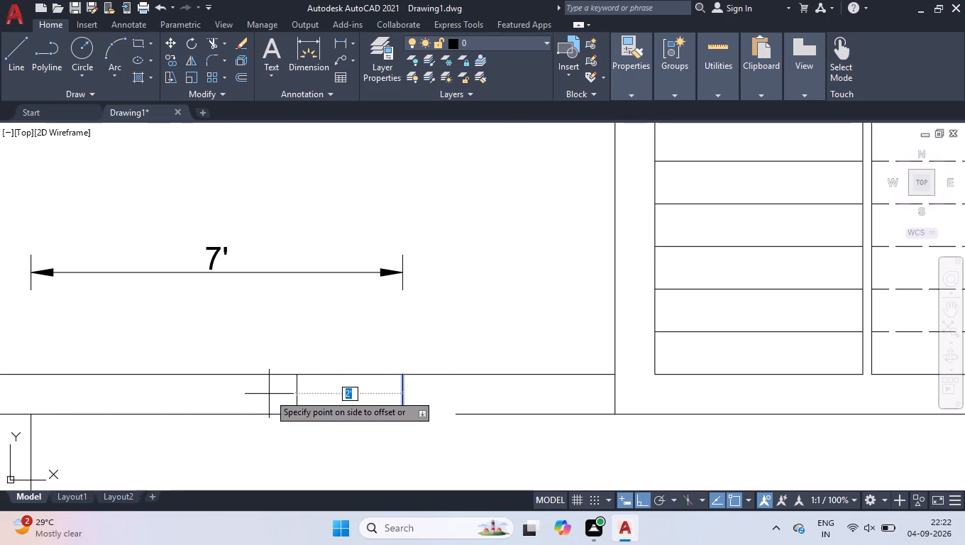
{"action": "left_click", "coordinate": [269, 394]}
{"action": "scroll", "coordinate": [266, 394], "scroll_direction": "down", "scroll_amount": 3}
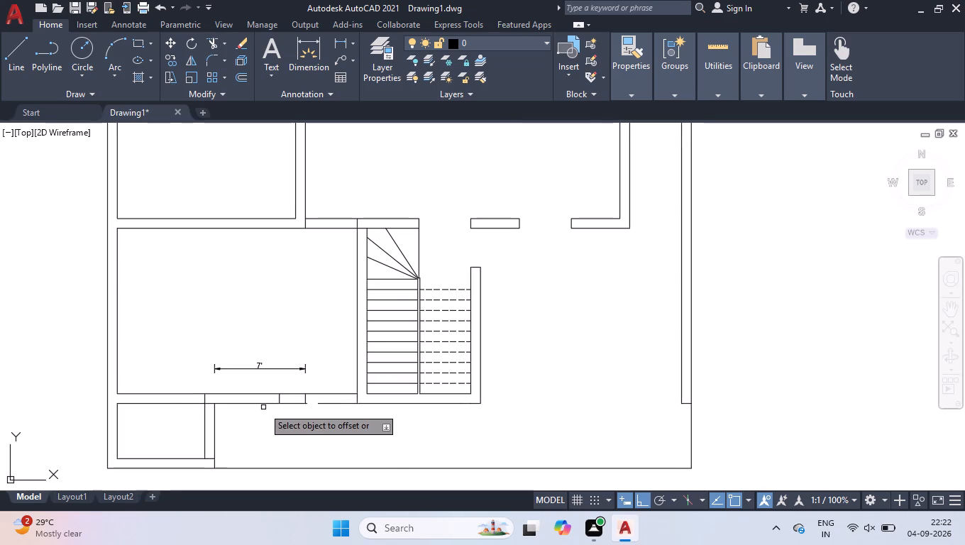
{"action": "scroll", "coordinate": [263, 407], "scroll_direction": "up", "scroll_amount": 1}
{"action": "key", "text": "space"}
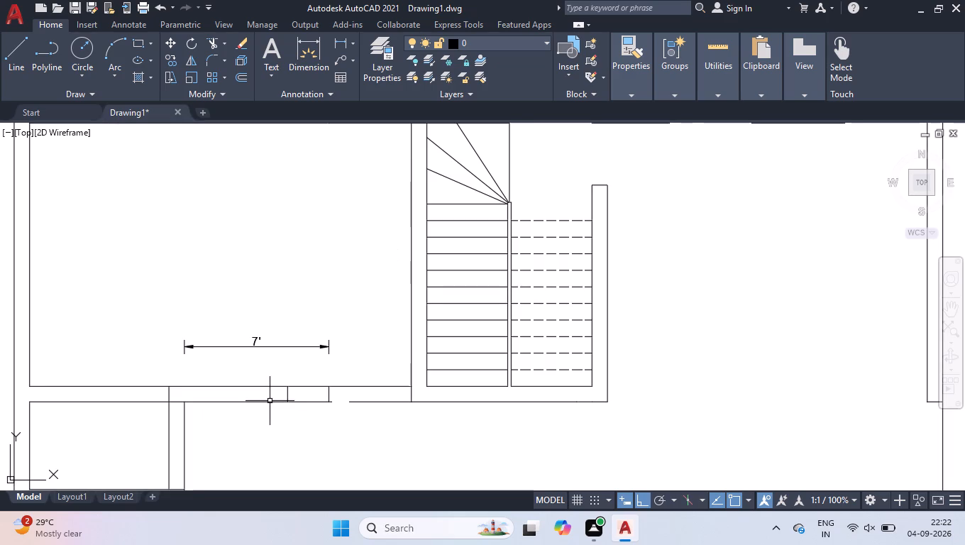
Extend the wall's lower face line across the gap to the stair wall and delete the leftover line piece there.
{"action": "type", "text": "ex"}
{"action": "key", "text": "Return"}
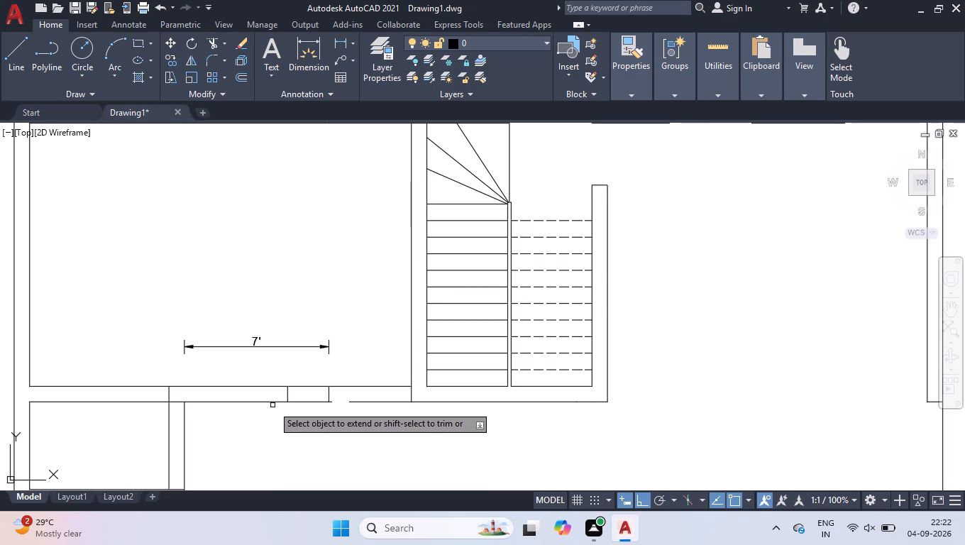
{"action": "left_click", "coordinate": [270, 401]}
{"action": "key", "text": "space"}
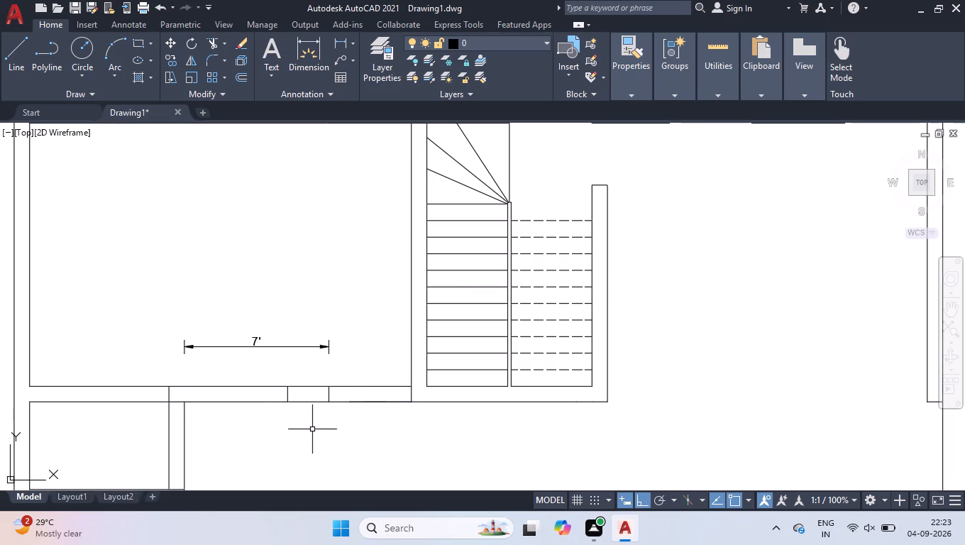
{"action": "left_click", "coordinate": [368, 402]}
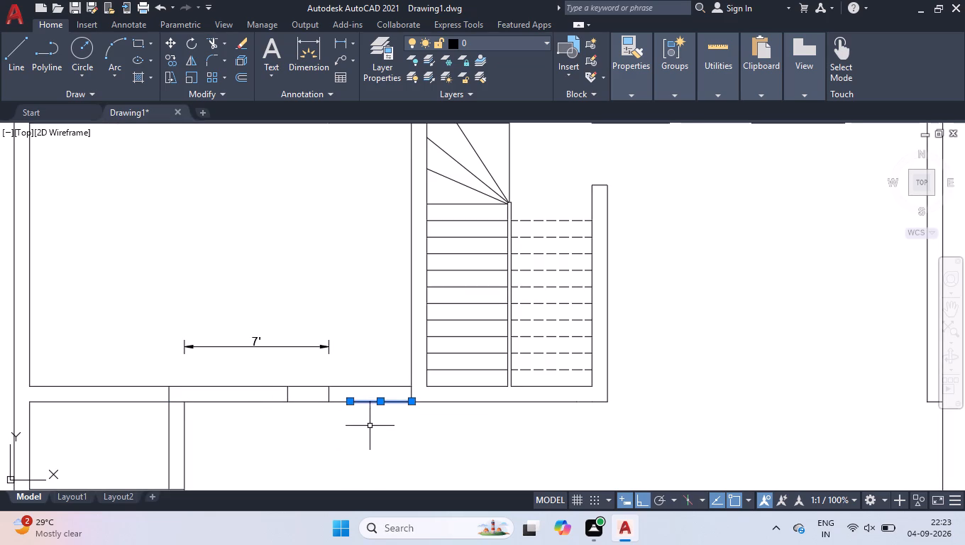
{"action": "key", "text": "Delete"}
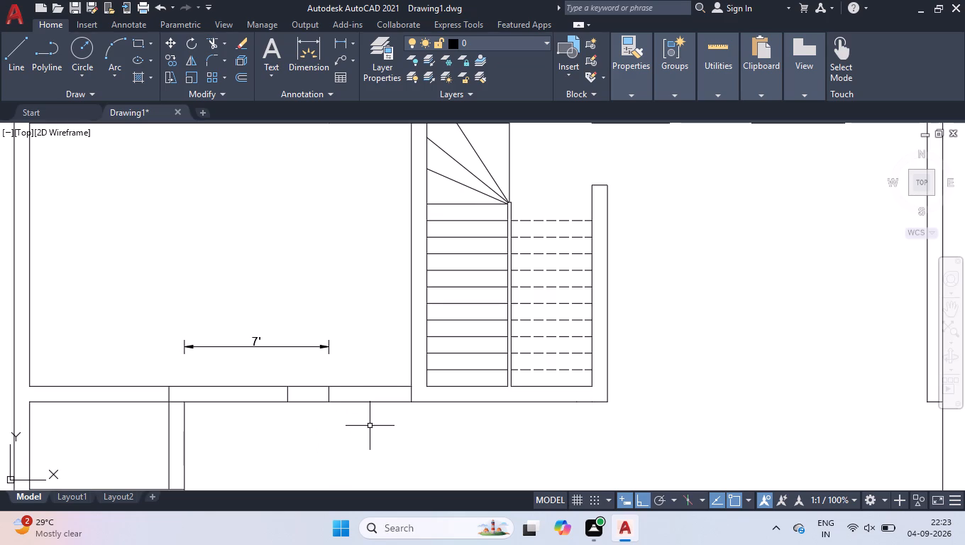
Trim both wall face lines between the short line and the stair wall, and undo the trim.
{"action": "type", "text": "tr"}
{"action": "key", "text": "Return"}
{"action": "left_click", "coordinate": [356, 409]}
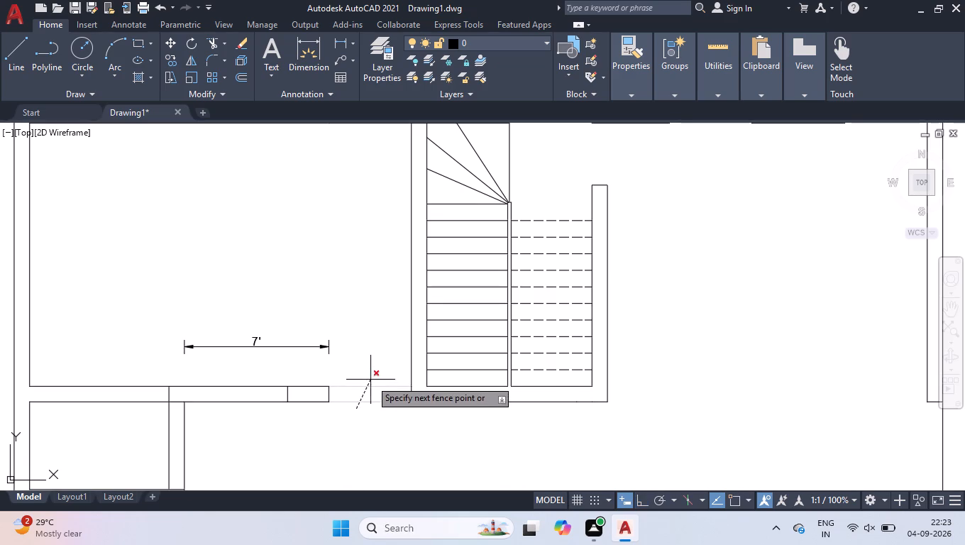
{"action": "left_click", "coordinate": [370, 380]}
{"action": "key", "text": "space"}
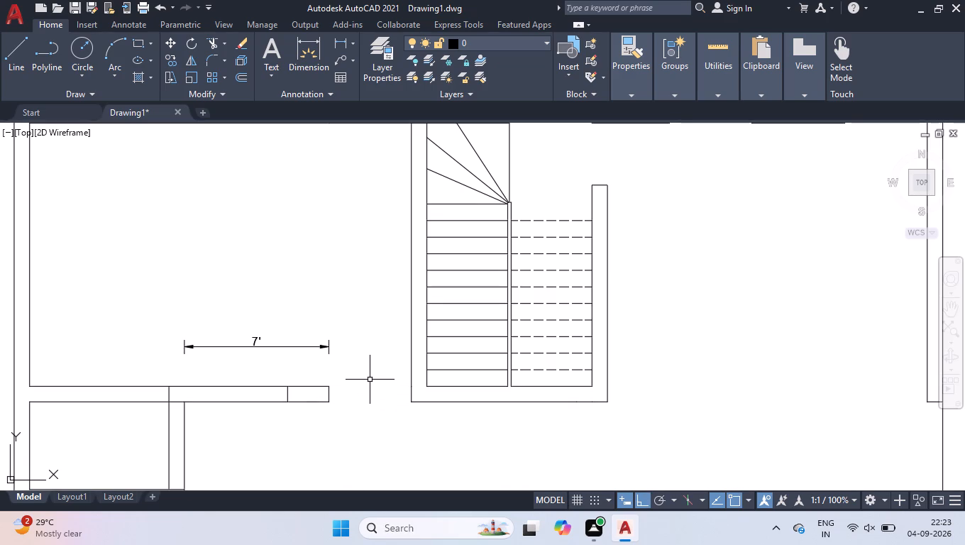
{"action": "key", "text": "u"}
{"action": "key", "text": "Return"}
Delete the 7' linear dimension above the wall.
{"action": "left_click", "coordinate": [327, 338]}
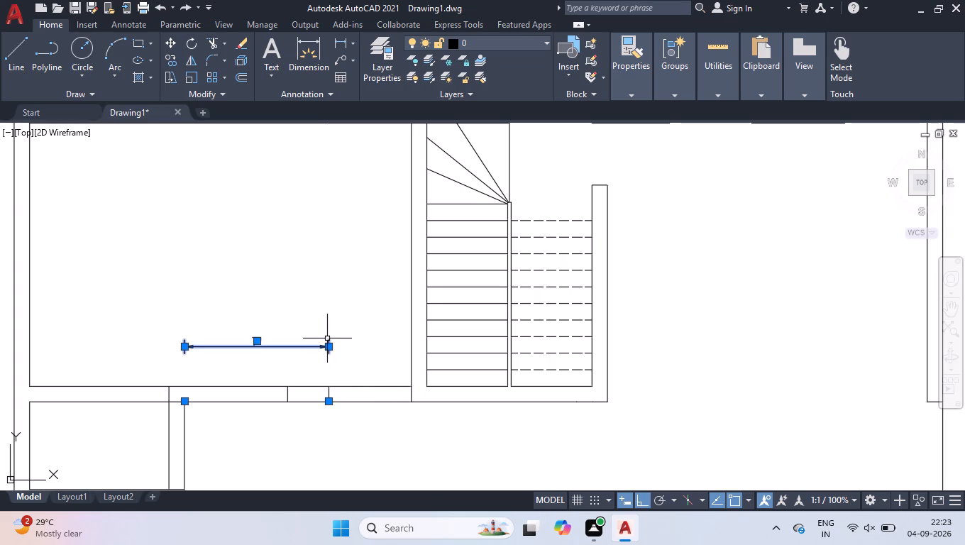
{"action": "key", "text": "Delete"}
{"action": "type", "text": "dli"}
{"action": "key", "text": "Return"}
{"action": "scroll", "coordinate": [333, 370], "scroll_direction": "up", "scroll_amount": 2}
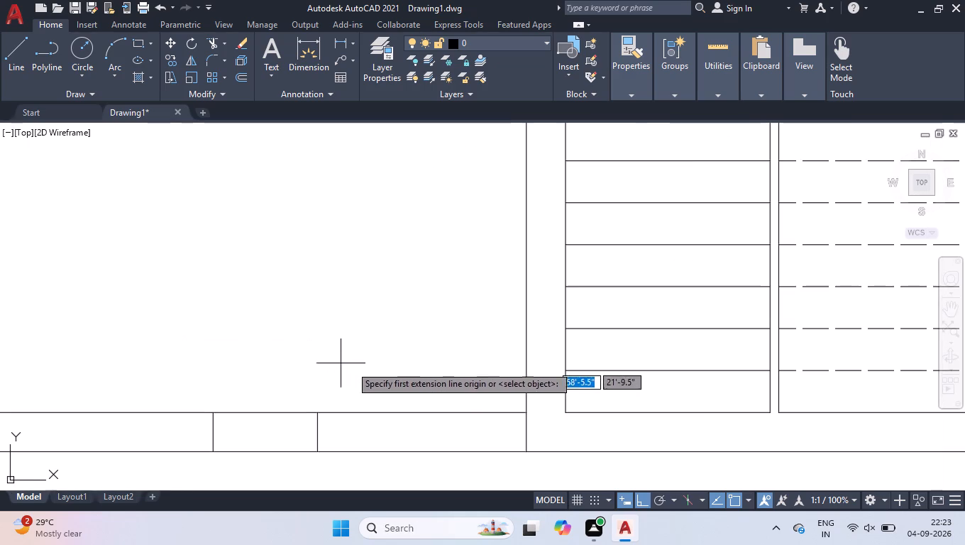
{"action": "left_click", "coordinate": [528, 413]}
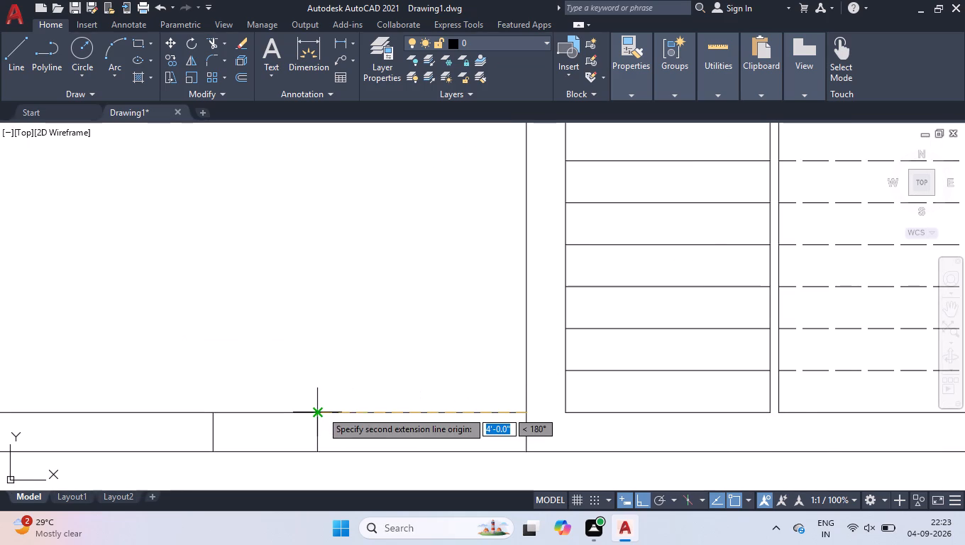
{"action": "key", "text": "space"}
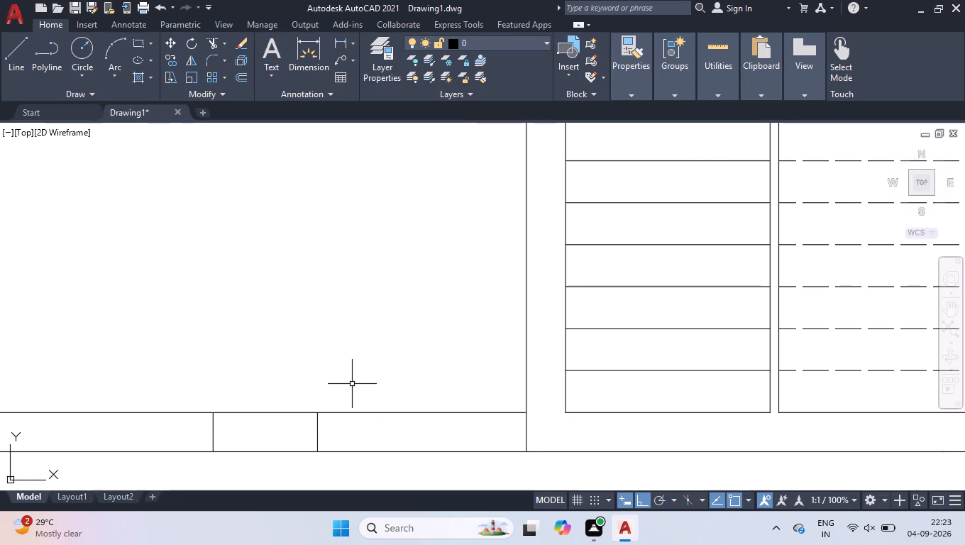
Offset the short wall line nearest the stairs 1' towards the stair wall.
{"action": "scroll", "coordinate": [352, 384], "scroll_direction": "down", "scroll_amount": 1}
{"action": "scroll", "coordinate": [344, 425], "scroll_direction": "up", "scroll_amount": 1}
{"action": "type", "text": "off"}
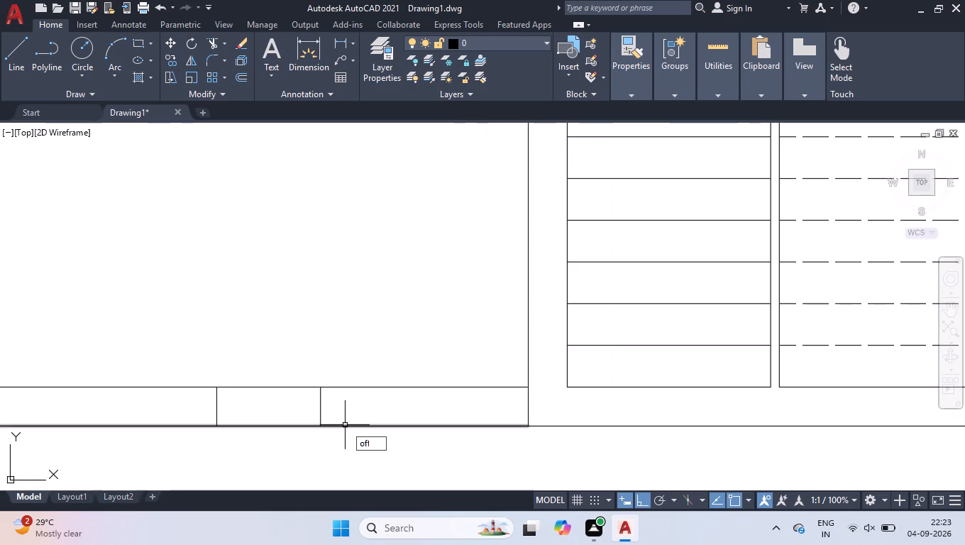
{"action": "key", "text": "Return"}
{"action": "type", "text": "1'"}
{"action": "key", "text": "Return"}
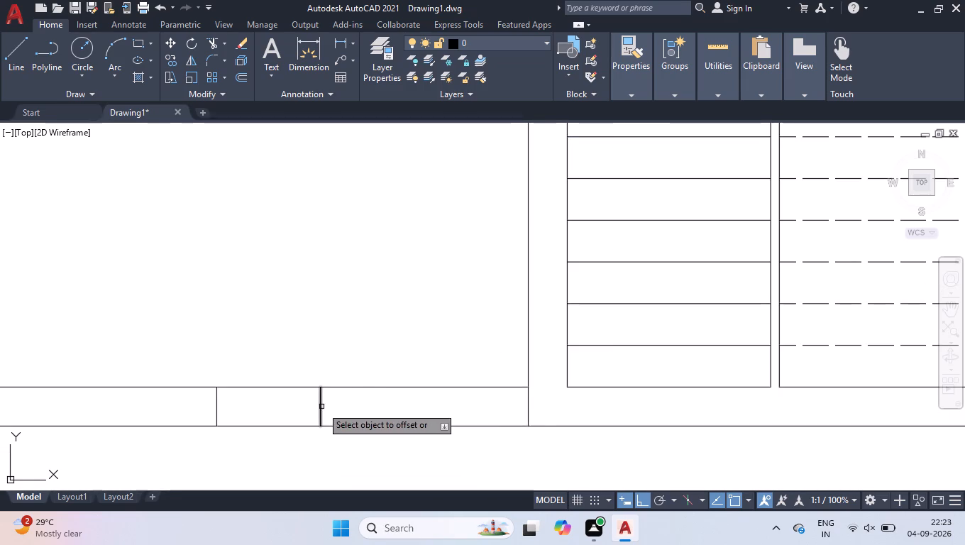
{"action": "left_click", "coordinate": [321, 406]}
{"action": "left_click", "coordinate": [387, 413]}
{"action": "key", "text": "space"}
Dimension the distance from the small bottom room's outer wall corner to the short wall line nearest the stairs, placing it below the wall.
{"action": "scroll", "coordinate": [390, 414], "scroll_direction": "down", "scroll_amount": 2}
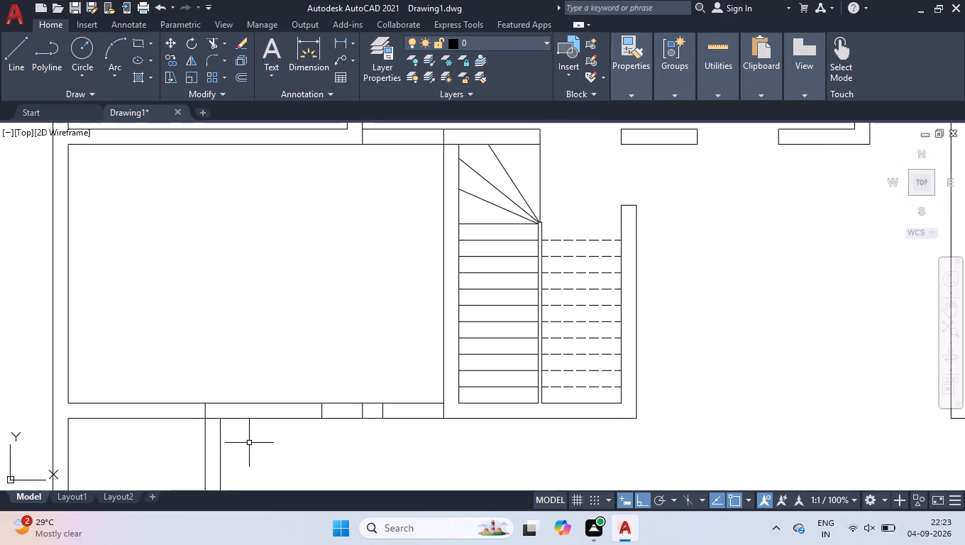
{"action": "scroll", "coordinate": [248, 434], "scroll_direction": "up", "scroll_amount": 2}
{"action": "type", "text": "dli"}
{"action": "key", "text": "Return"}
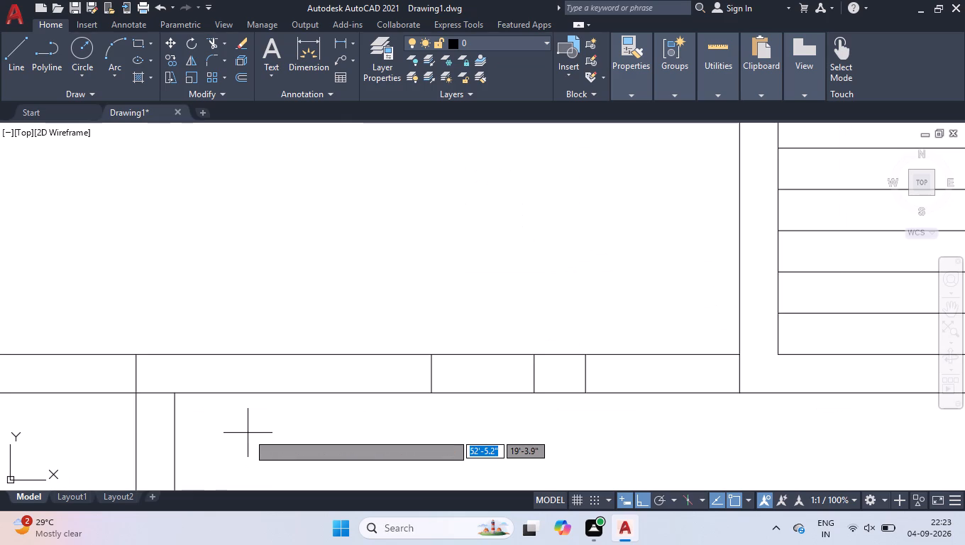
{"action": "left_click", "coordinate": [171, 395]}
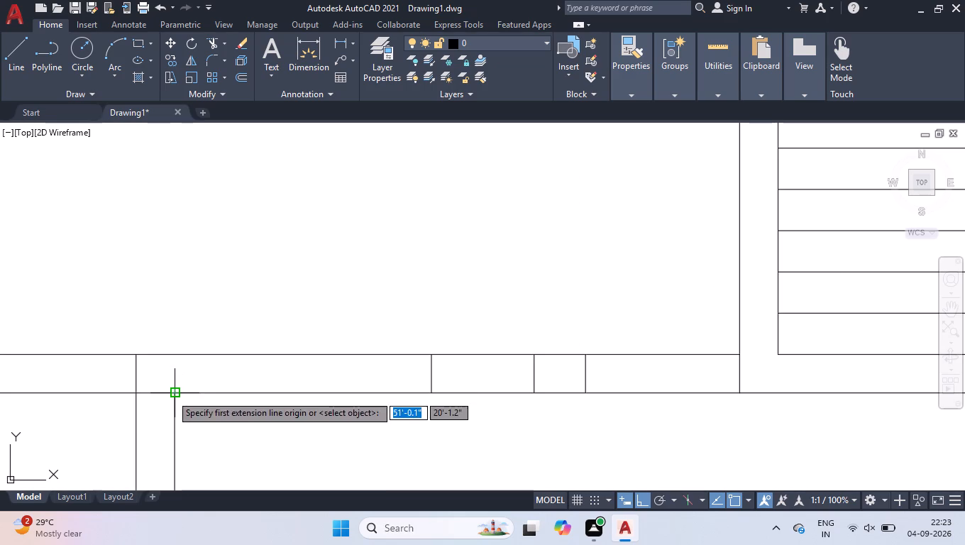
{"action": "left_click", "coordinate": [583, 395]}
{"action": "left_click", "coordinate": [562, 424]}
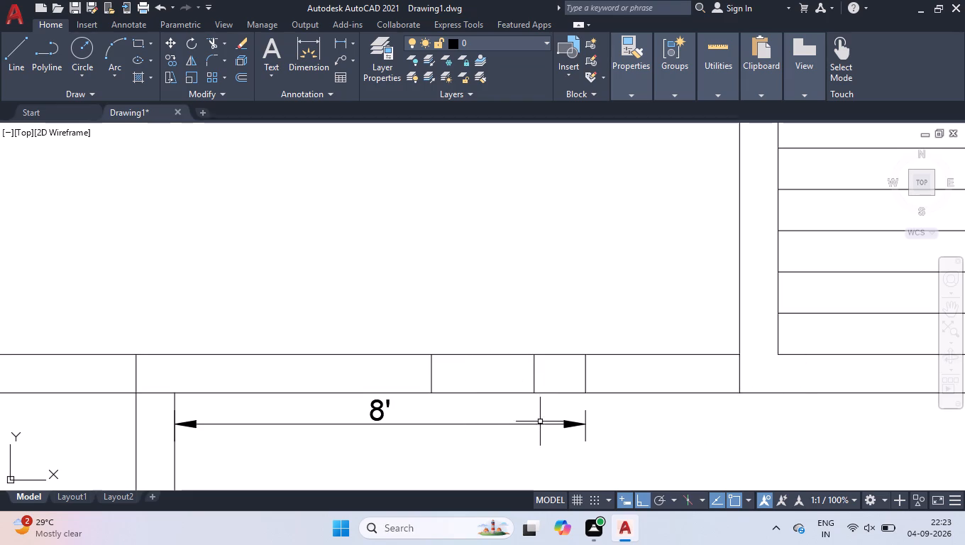
Move the middle of the three short lines across the wall 1' towards the small room and deselect it.
{"action": "scroll", "coordinate": [492, 372], "scroll_direction": "up", "scroll_amount": 1}
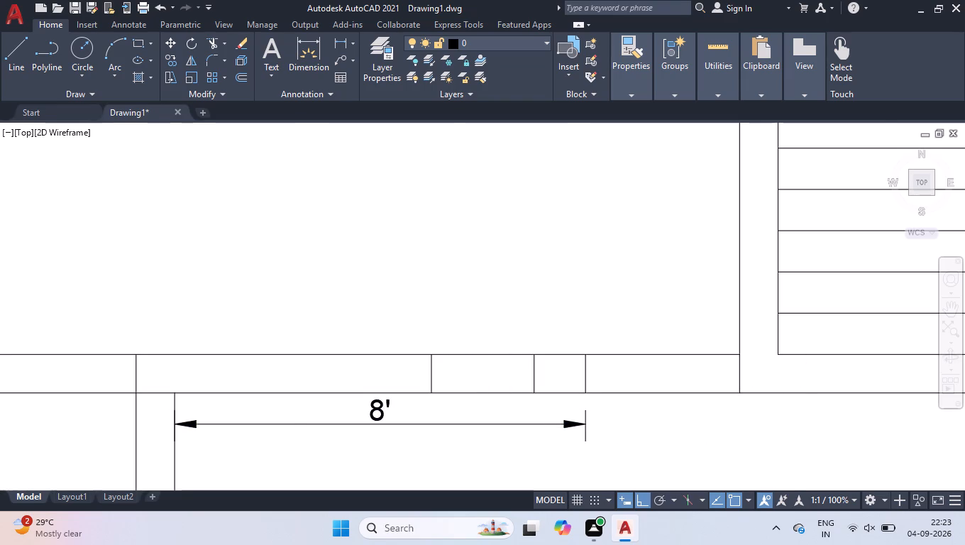
{"action": "left_click", "coordinate": [558, 378]}
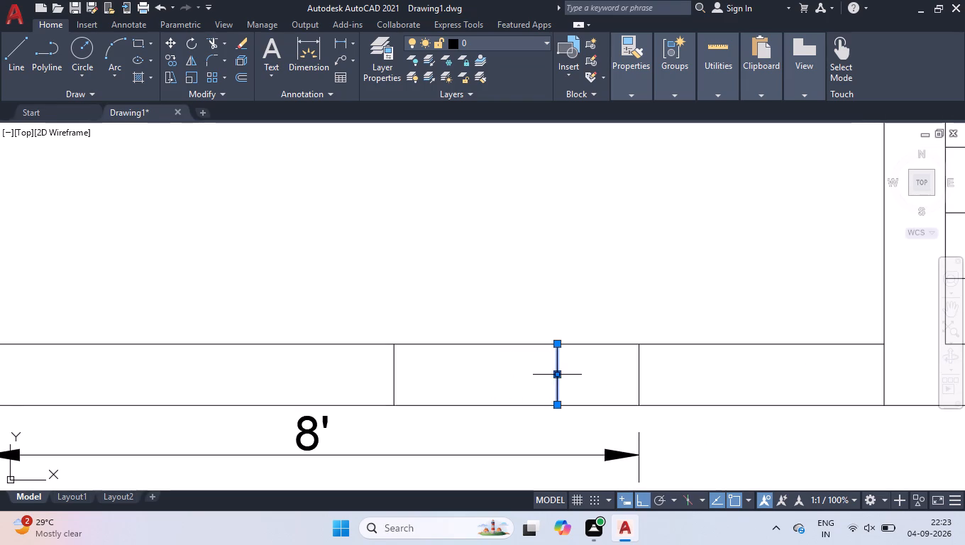
{"action": "left_click", "coordinate": [558, 376]}
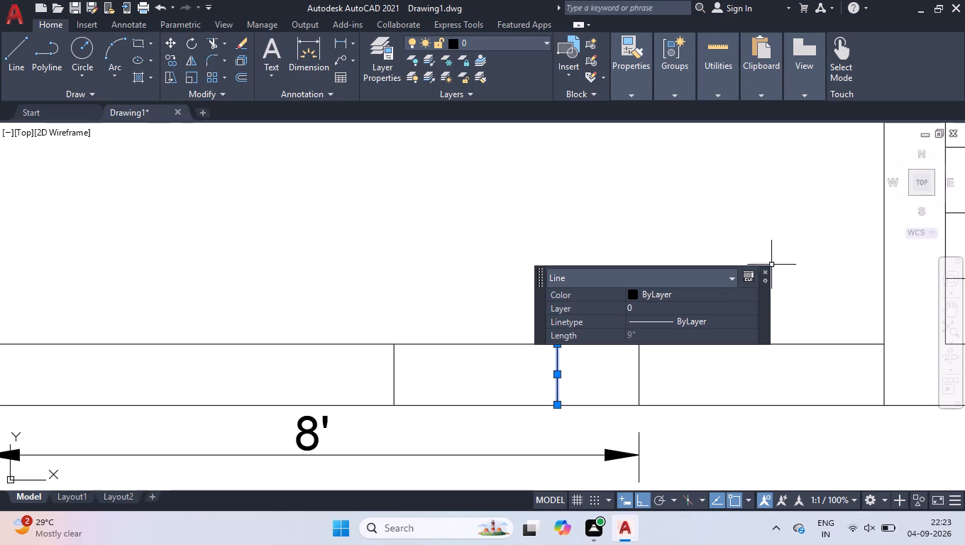
{"action": "left_click", "coordinate": [767, 271]}
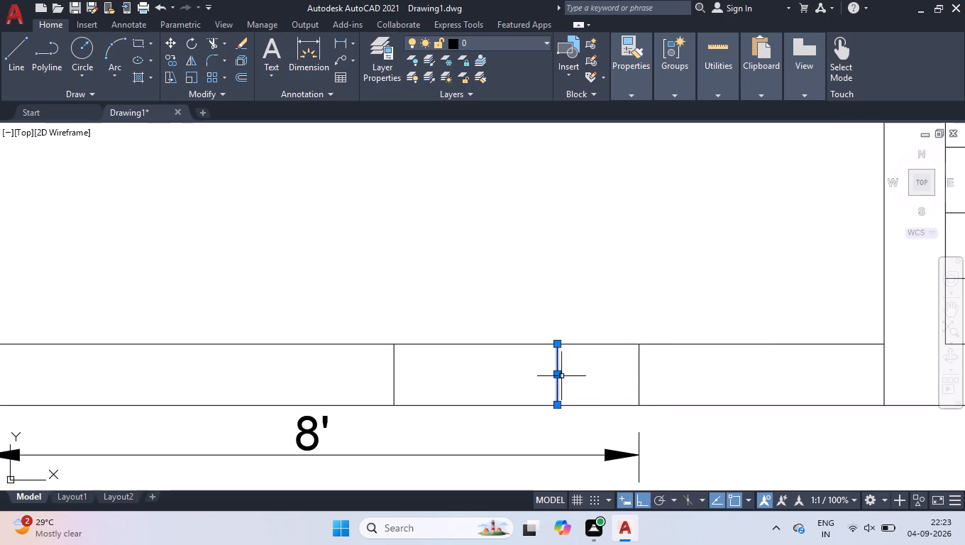
{"action": "left_click", "coordinate": [558, 374]}
{"action": "type", "text": "1'"}
{"action": "key", "text": "Return"}
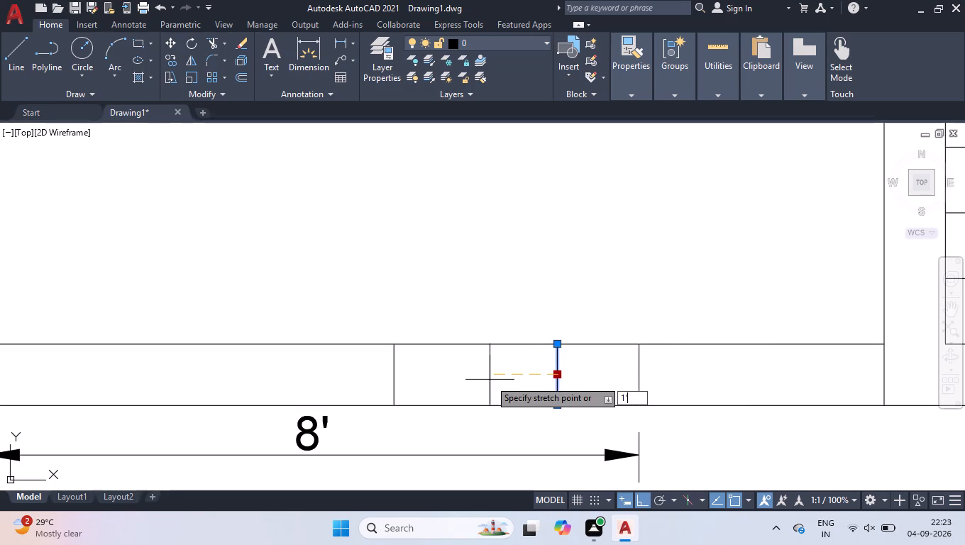
{"action": "scroll", "coordinate": [465, 370], "scroll_direction": "down", "scroll_amount": 3}
{"action": "scroll", "coordinate": [421, 368], "scroll_direction": "up", "scroll_amount": 2}
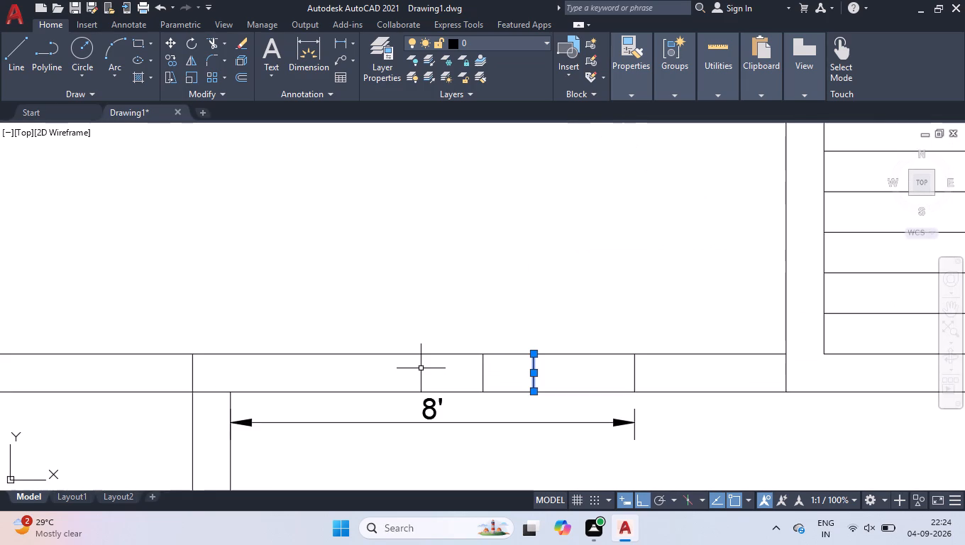
{"action": "right_click", "coordinate": [420, 368]}
{"action": "left_click", "coordinate": [502, 254]}
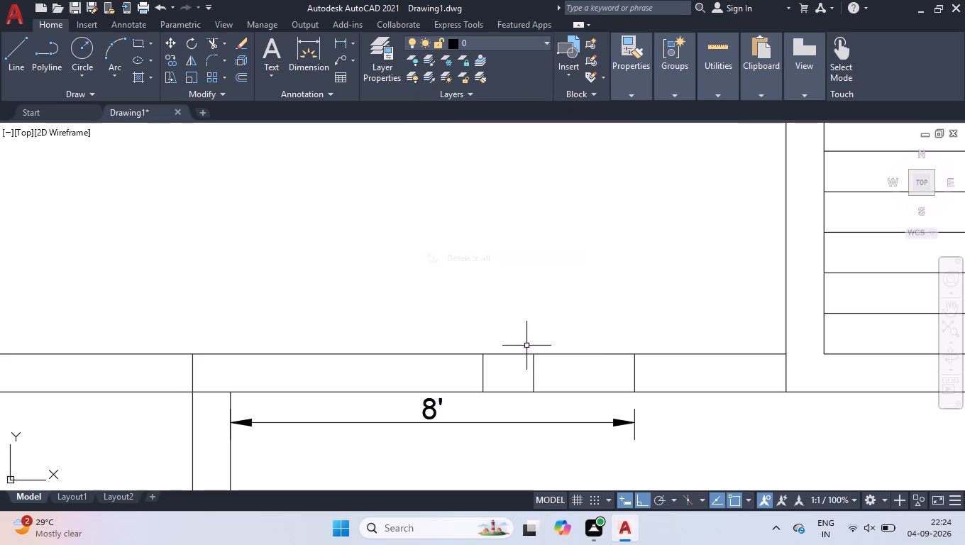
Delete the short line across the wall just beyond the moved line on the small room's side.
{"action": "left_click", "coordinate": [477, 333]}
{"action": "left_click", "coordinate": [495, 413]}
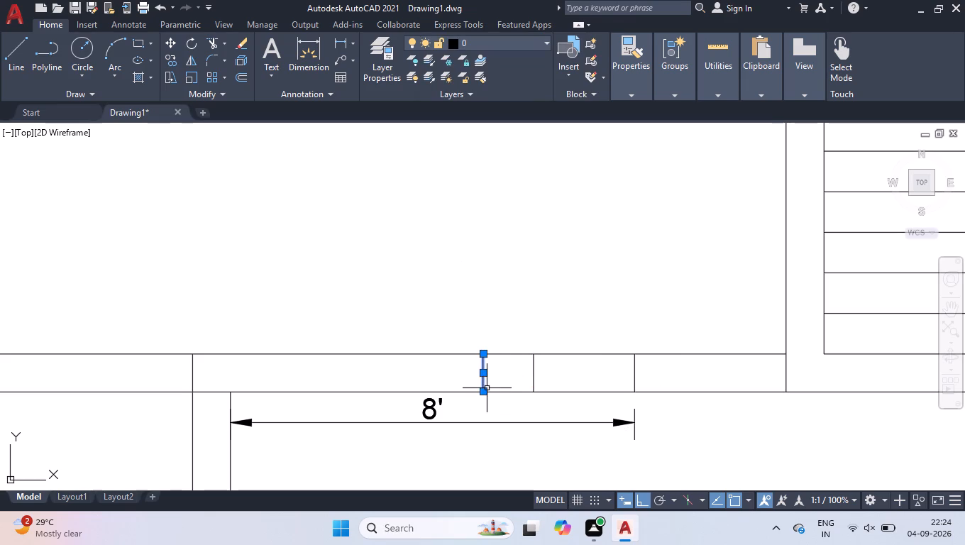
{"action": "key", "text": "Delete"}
Offset the moved short wall line 4' towards the small room.
{"action": "type", "text": "off"}
{"action": "key", "text": "Return"}
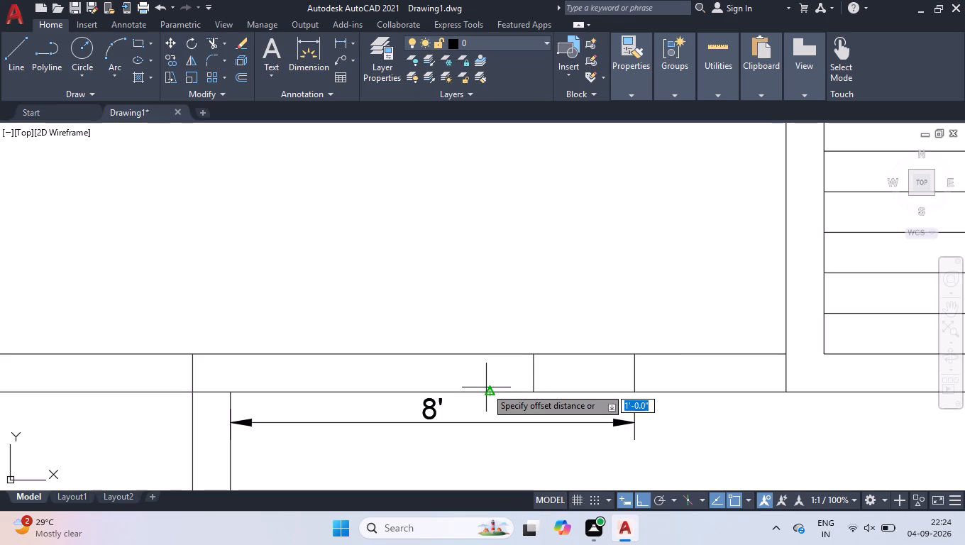
{"action": "type", "text": "4'"}
{"action": "key", "text": "Return"}
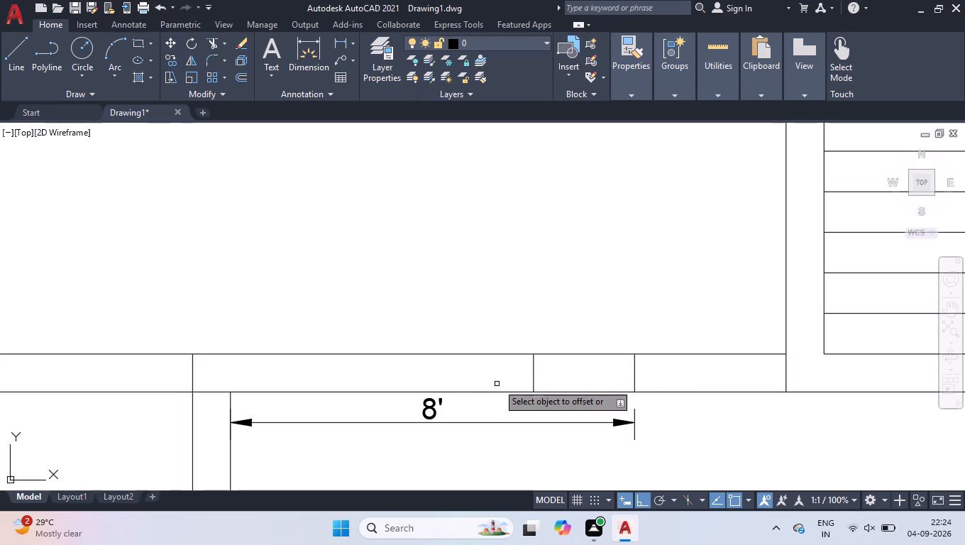
{"action": "left_click", "coordinate": [532, 373]}
{"action": "left_click", "coordinate": [438, 367]}
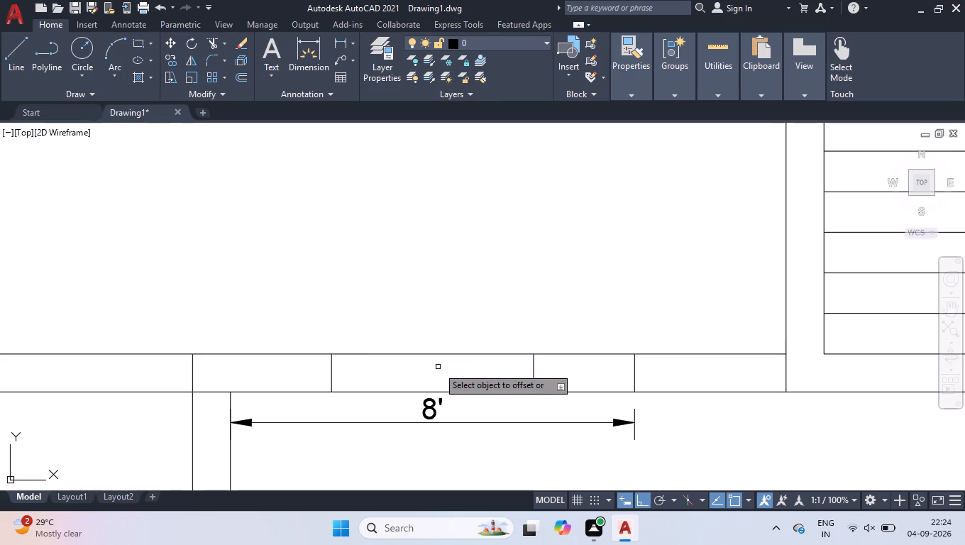
{"action": "key", "text": "space"}
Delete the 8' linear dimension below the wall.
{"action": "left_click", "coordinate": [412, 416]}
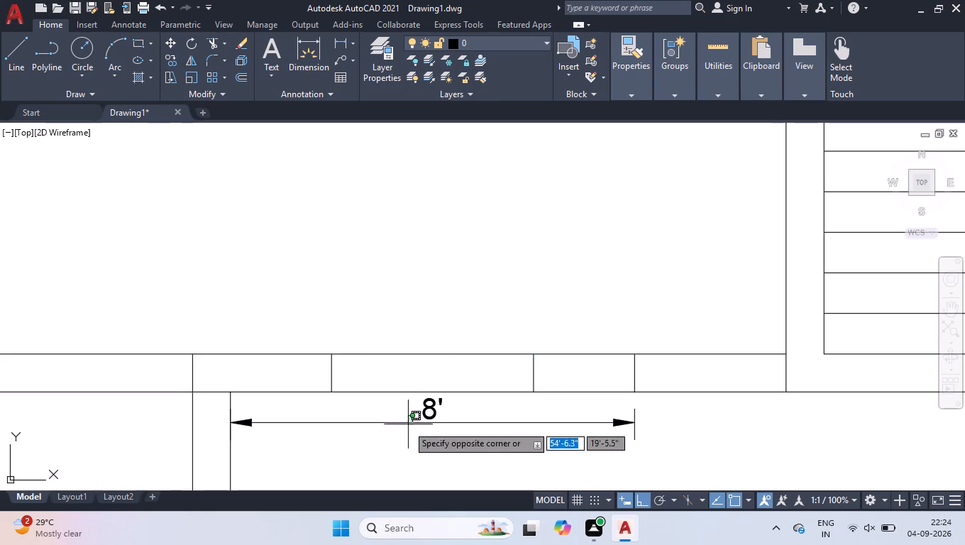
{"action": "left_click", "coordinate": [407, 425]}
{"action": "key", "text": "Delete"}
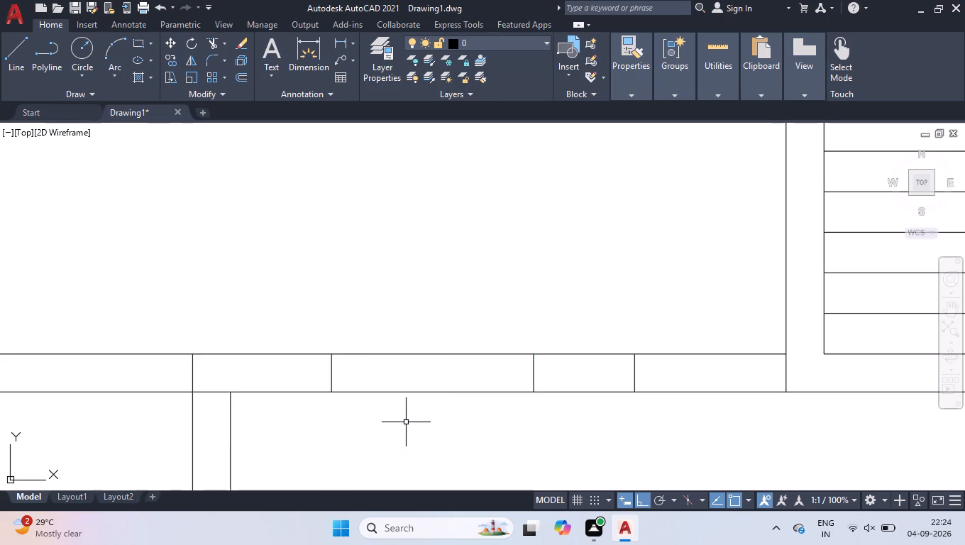
Trim the line crossing the top of the small room's right wall and both wall lines between the short lines 4' apart.
{"action": "type", "text": "tr"}
{"action": "key", "text": "Return"}
{"action": "left_click", "coordinate": [214, 379]}
{"action": "left_click", "coordinate": [210, 407]}
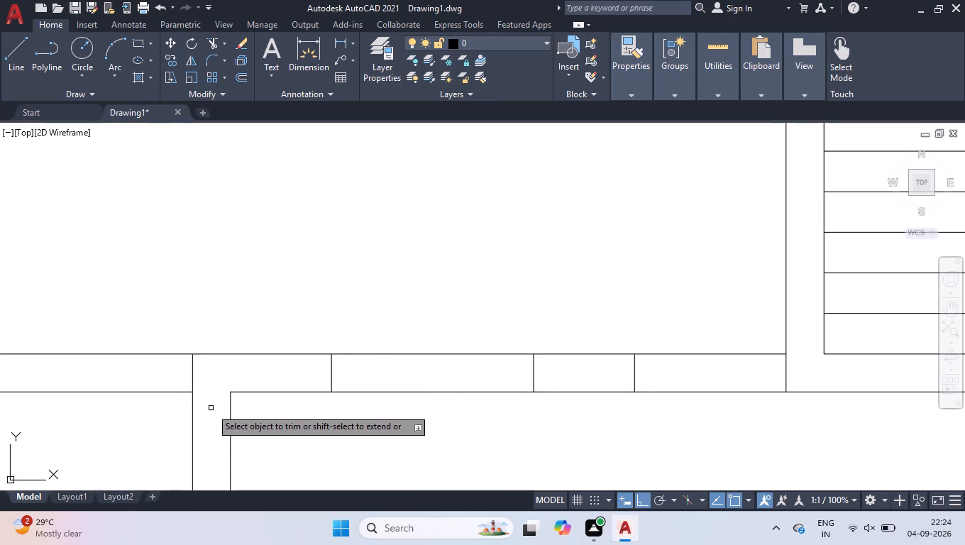
{"action": "left_click", "coordinate": [459, 417]}
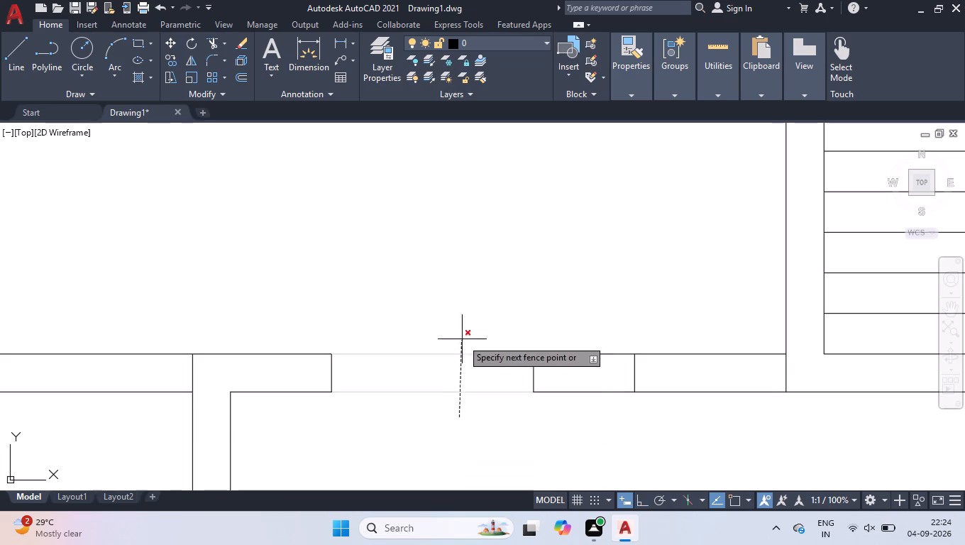
{"action": "left_click", "coordinate": [465, 326]}
{"action": "key", "text": "space"}
Draw a short line across the small room's right wall at its lower inner corner and move it up 1'.
{"action": "scroll", "coordinate": [463, 340], "scroll_direction": "down", "scroll_amount": 2}
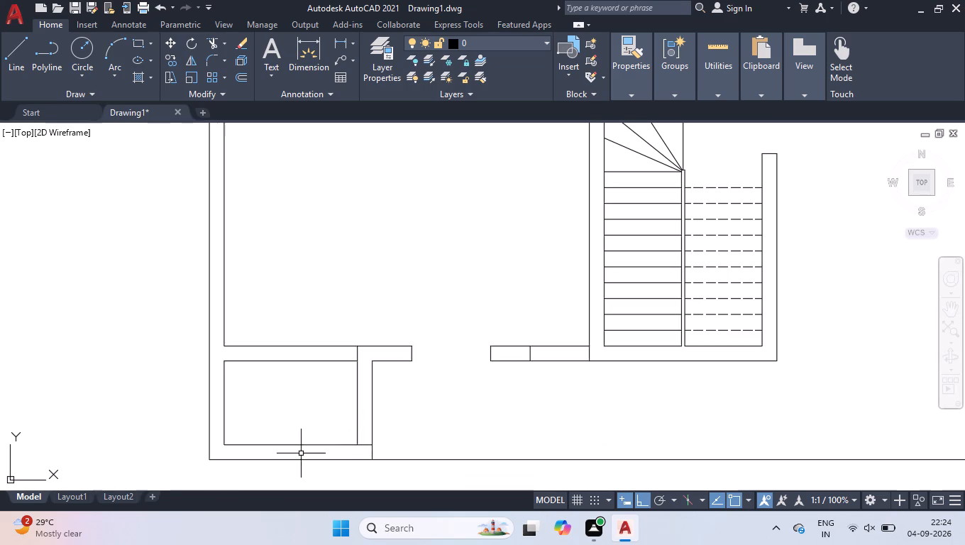
{"action": "scroll", "coordinate": [352, 446], "scroll_direction": "up", "scroll_amount": 3}
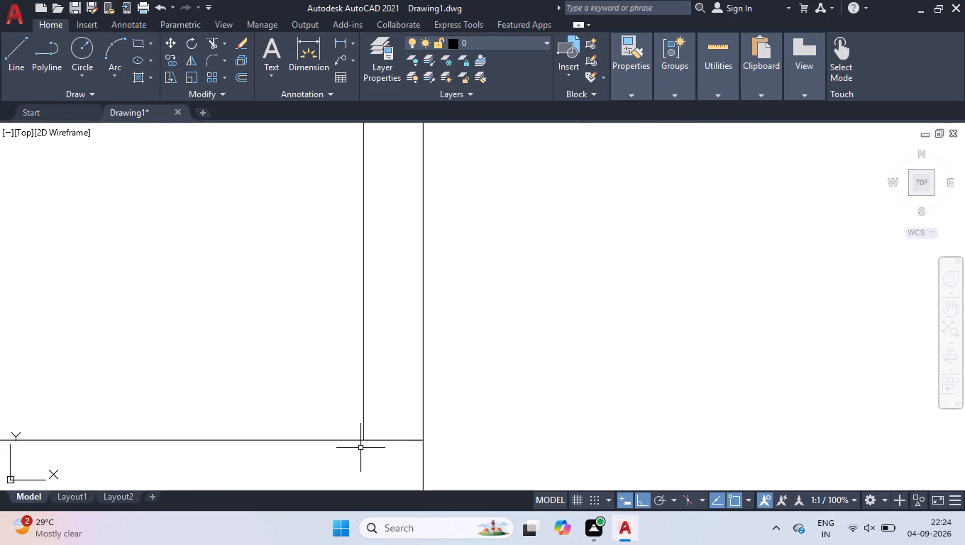
{"action": "key", "text": "l"}
{"action": "key", "text": "Return"}
{"action": "left_click", "coordinate": [364, 441]}
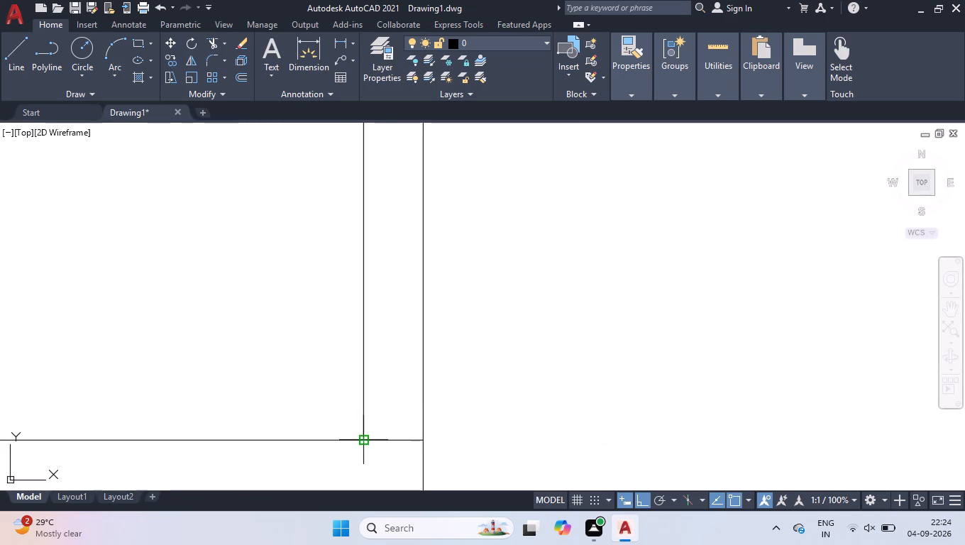
{"action": "left_click", "coordinate": [422, 439]}
{"action": "key", "text": "space"}
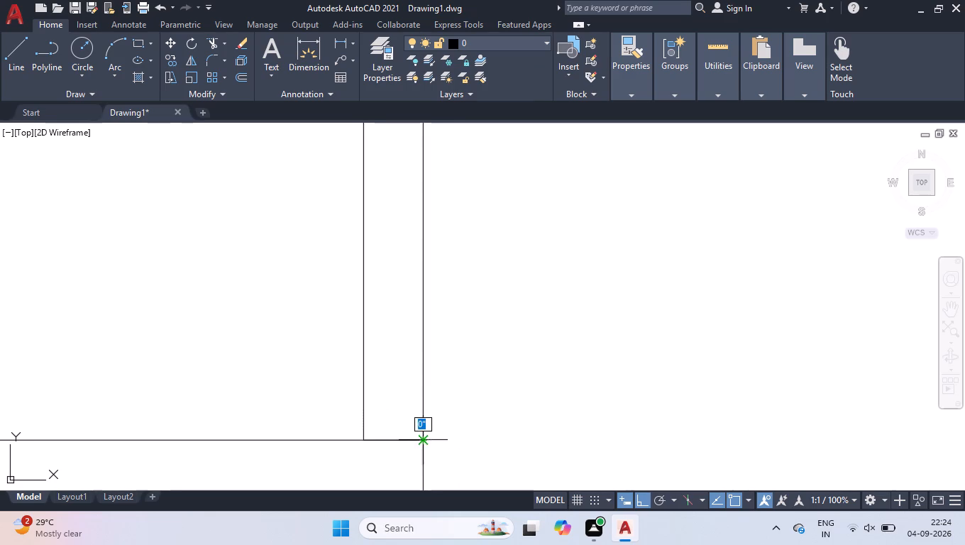
{"action": "left_click", "coordinate": [339, 409]}
{"action": "left_click", "coordinate": [461, 460]}
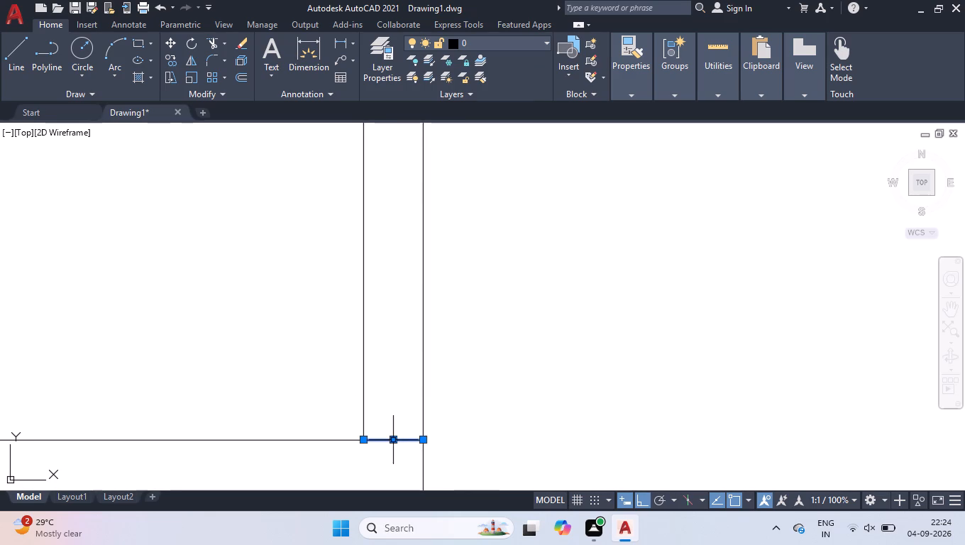
{"action": "left_click", "coordinate": [397, 438]}
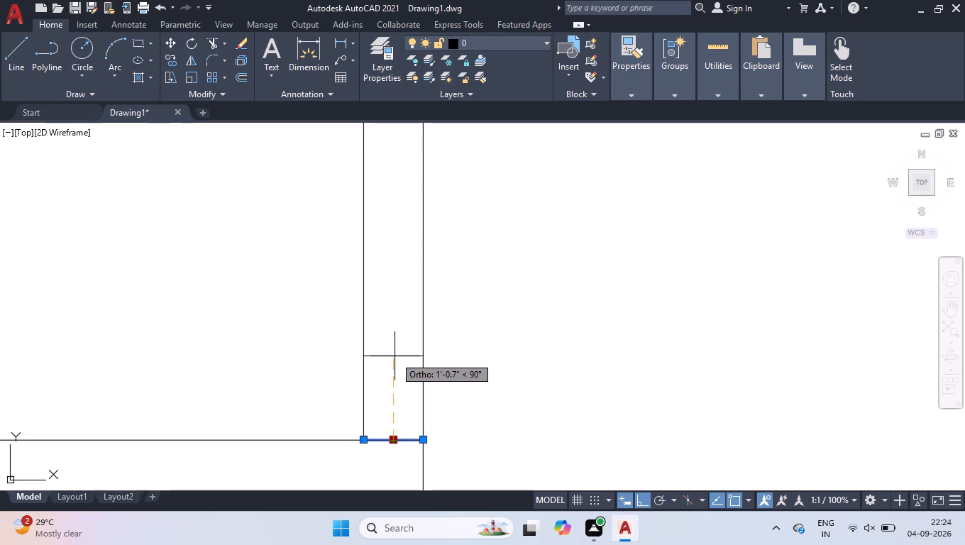
{"action": "type", "text": "1'"}
{"action": "key", "text": "Return"}
Offset the short line across the small room's right wall 2' upward.
{"action": "type", "text": "off"}
{"action": "key", "text": "Return"}
{"action": "type", "text": "2'"}
{"action": "key", "text": "Return"}
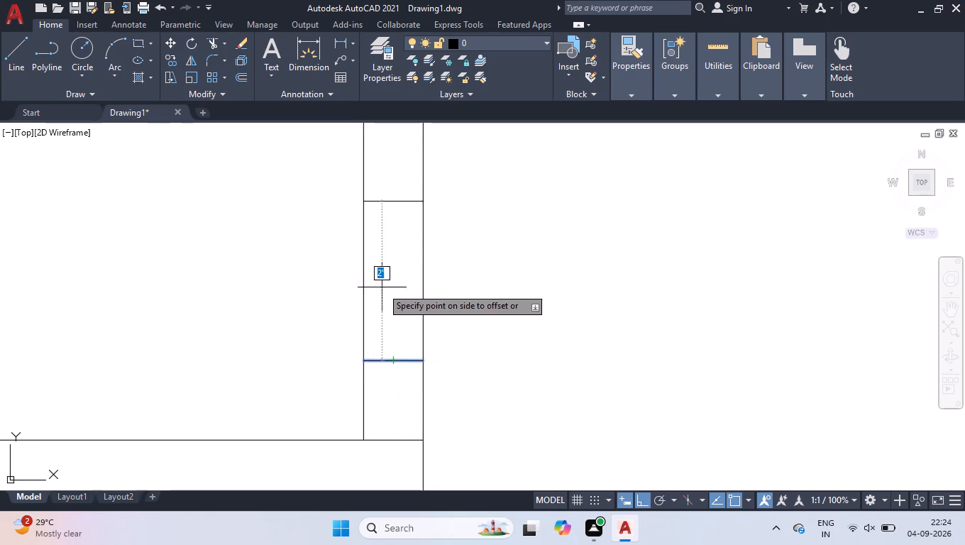
{"action": "left_click", "coordinate": [382, 287]}
{"action": "scroll", "coordinate": [396, 297], "scroll_direction": "down", "scroll_amount": 3}
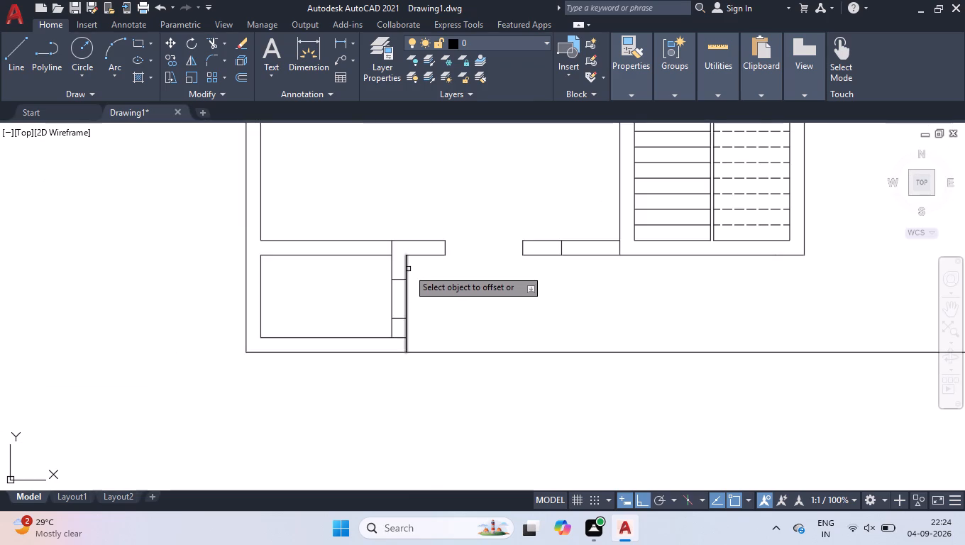
{"action": "scroll", "coordinate": [408, 269], "scroll_direction": "up", "scroll_amount": 1}
{"action": "key", "text": "space"}
Trim both faces of the small room's right wall between the two short lines to cut a 2' opening.
{"action": "type", "text": "tr"}
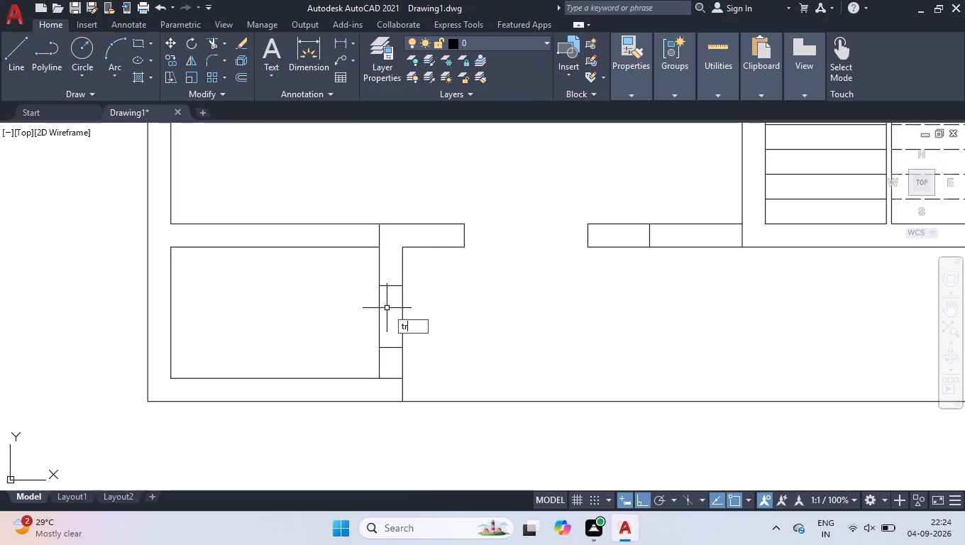
{"action": "key", "text": "Return"}
{"action": "left_click", "coordinate": [407, 314]}
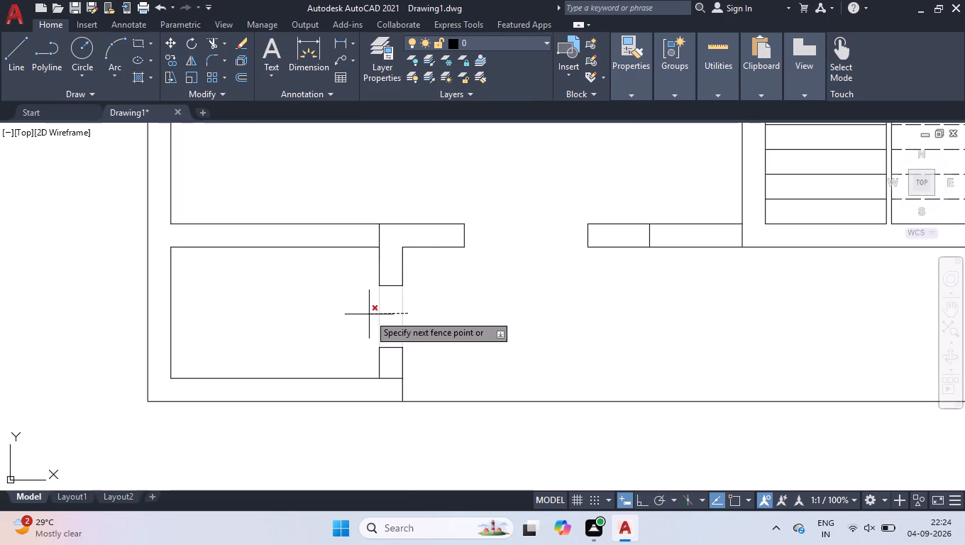
{"action": "left_click", "coordinate": [369, 314]}
{"action": "key", "text": "space"}
Draw a short line across the small room's top wall in line with its right wall's inner face and move it 2'6" left.
{"action": "scroll", "coordinate": [372, 213], "scroll_direction": "up", "scroll_amount": 2}
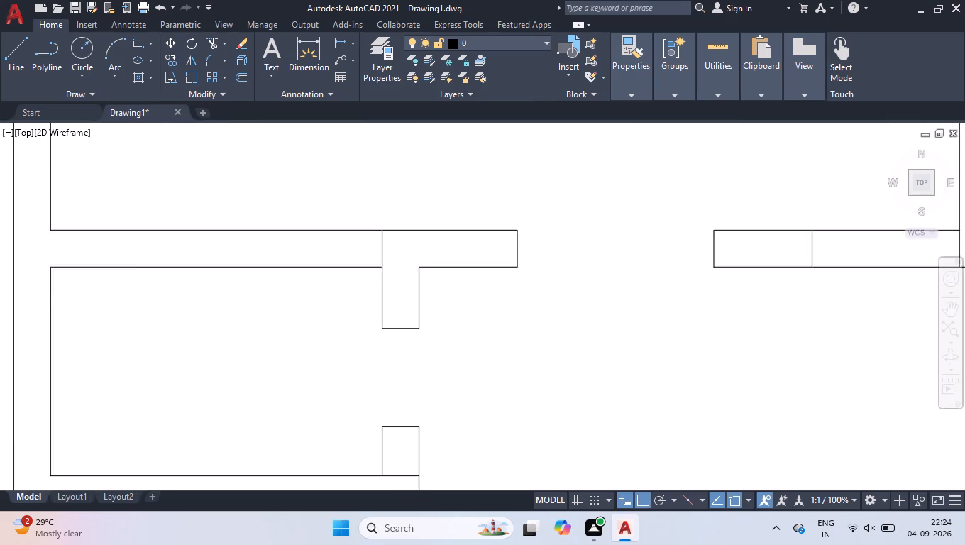
{"action": "key", "text": "l"}
{"action": "key", "text": "Return"}
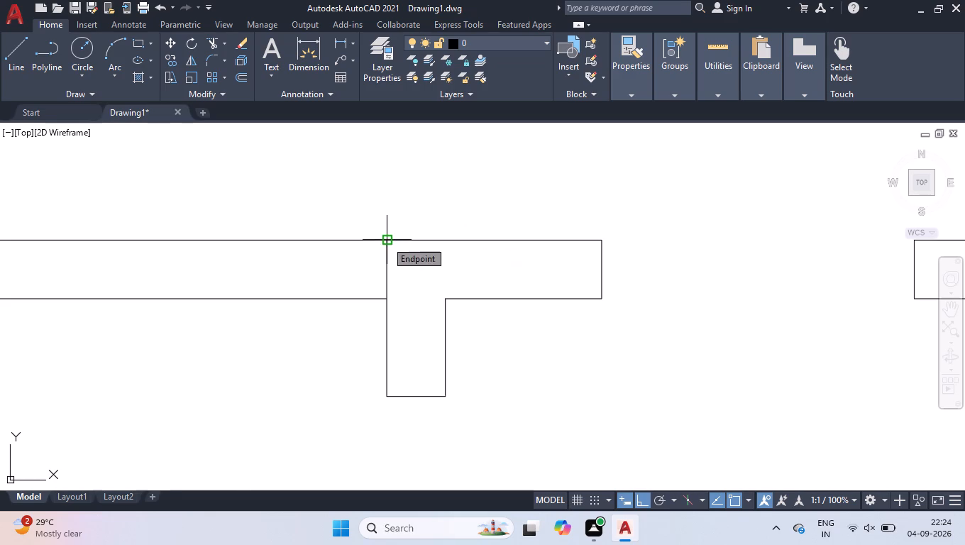
{"action": "left_click", "coordinate": [385, 240]}
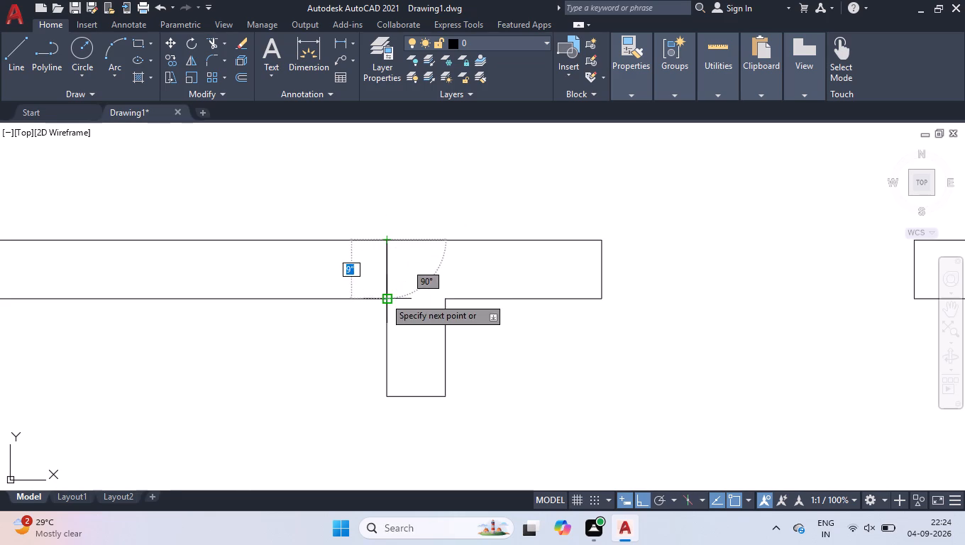
{"action": "left_click", "coordinate": [385, 297]}
{"action": "key", "text": "space"}
{"action": "left_click", "coordinate": [380, 229]}
{"action": "left_click", "coordinate": [414, 330]}
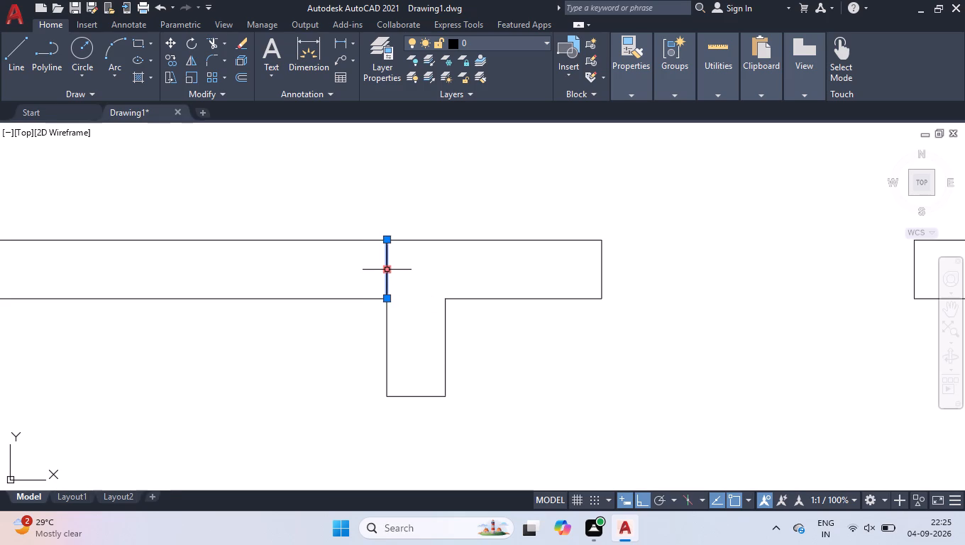
{"action": "left_click", "coordinate": [386, 267]}
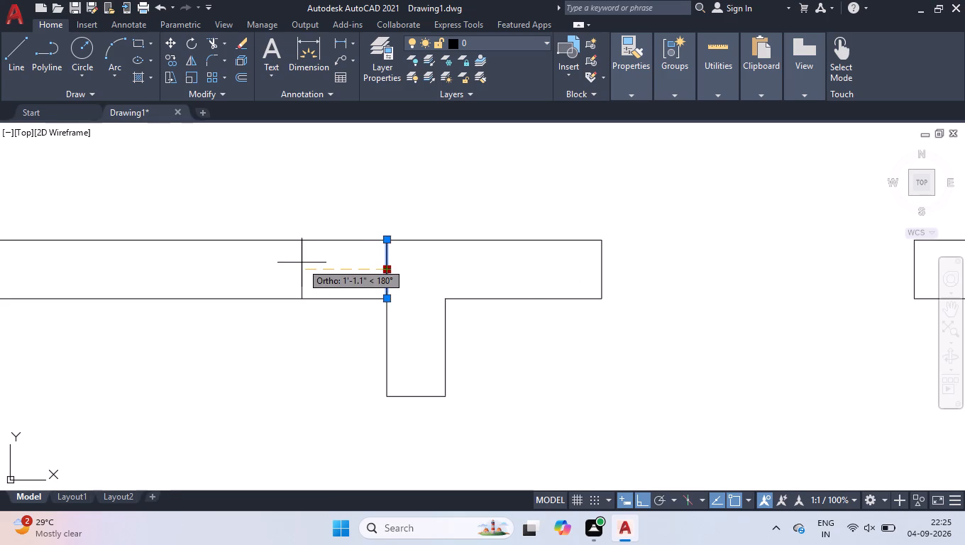
{"action": "type", "text": "2'6"}
{"action": "key", "text": "Return"}
Trim both faces of the small room's top wall between the moved short line and the right wall's inner face.
{"action": "scroll", "coordinate": [298, 339], "scroll_direction": "down", "scroll_amount": 2}
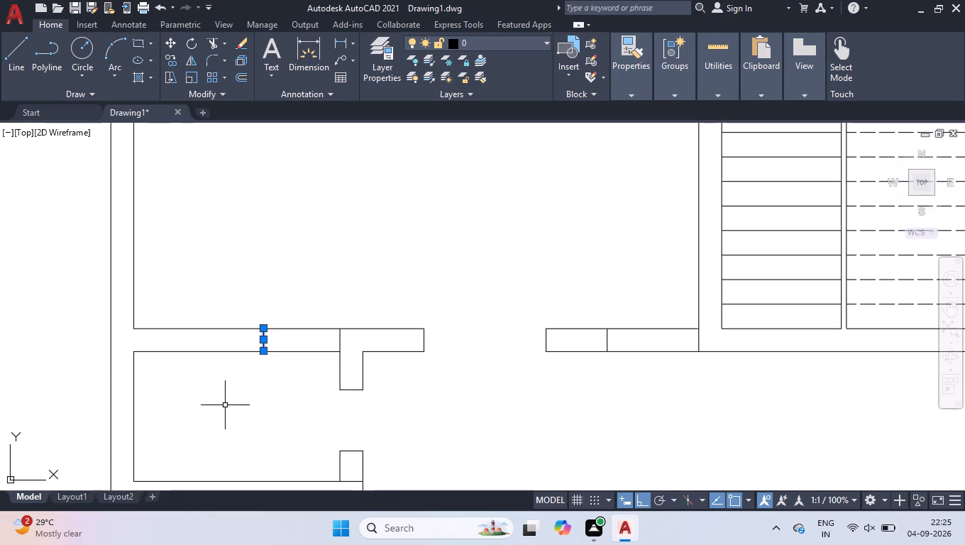
{"action": "scroll", "coordinate": [226, 378], "scroll_direction": "up", "scroll_amount": 1}
{"action": "type", "text": "tr"}
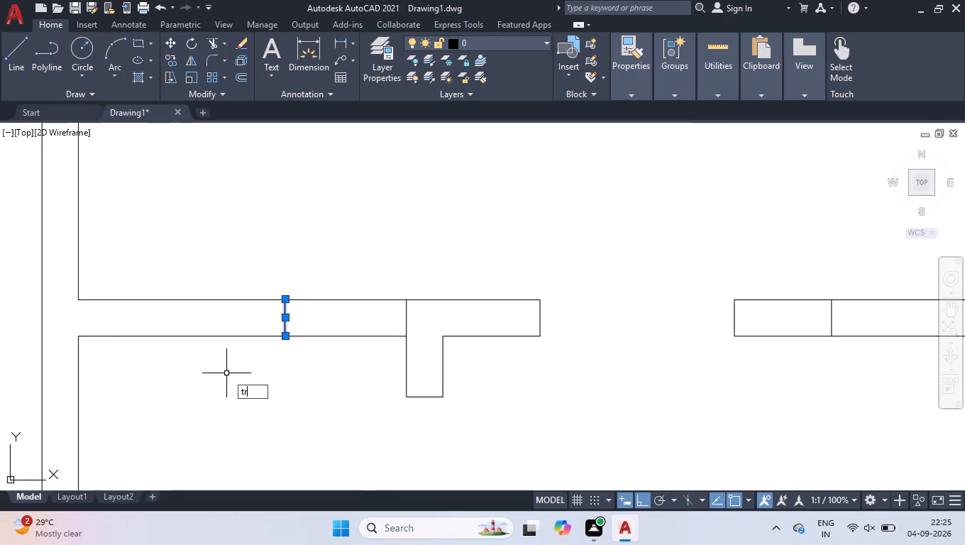
{"action": "key", "text": "Return"}
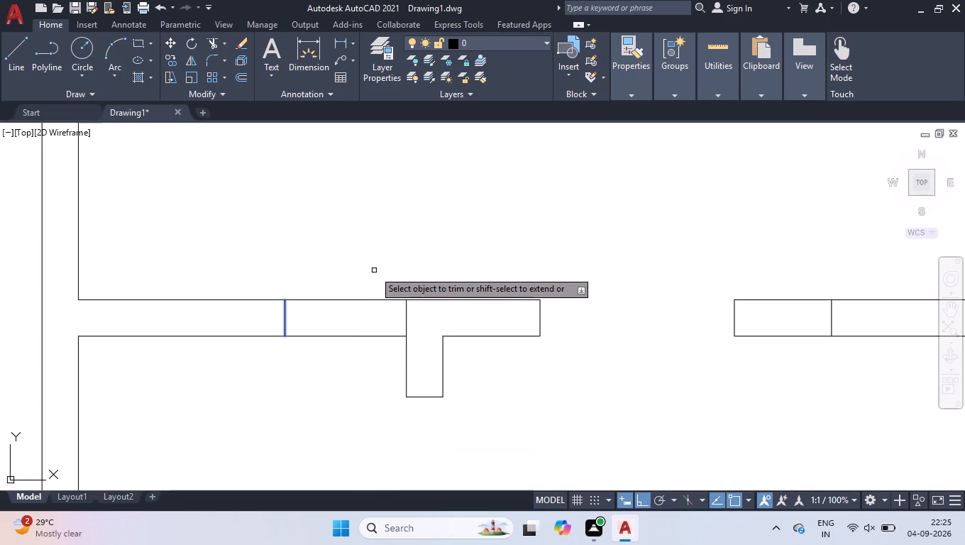
{"action": "left_click", "coordinate": [374, 275]}
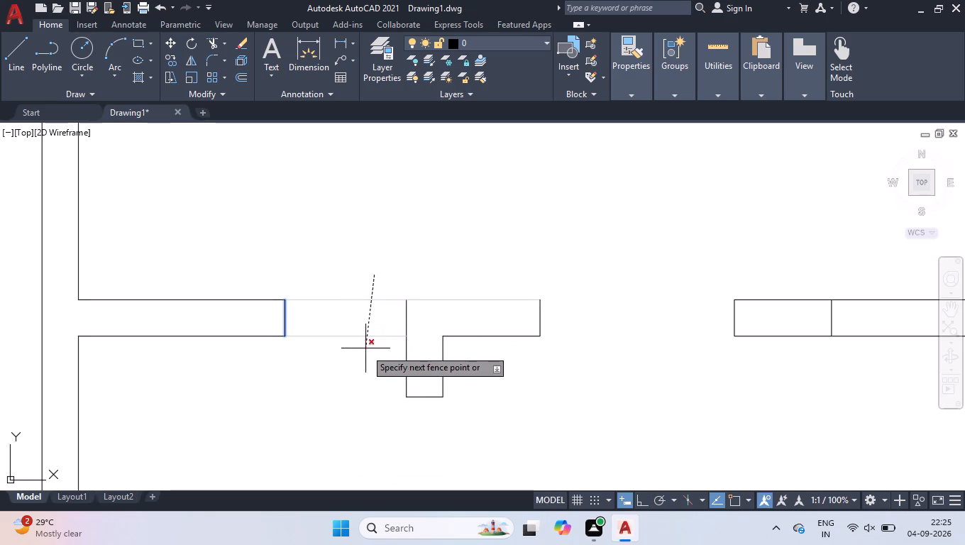
{"action": "left_click", "coordinate": [384, 263]}
{"action": "left_click", "coordinate": [358, 343]}
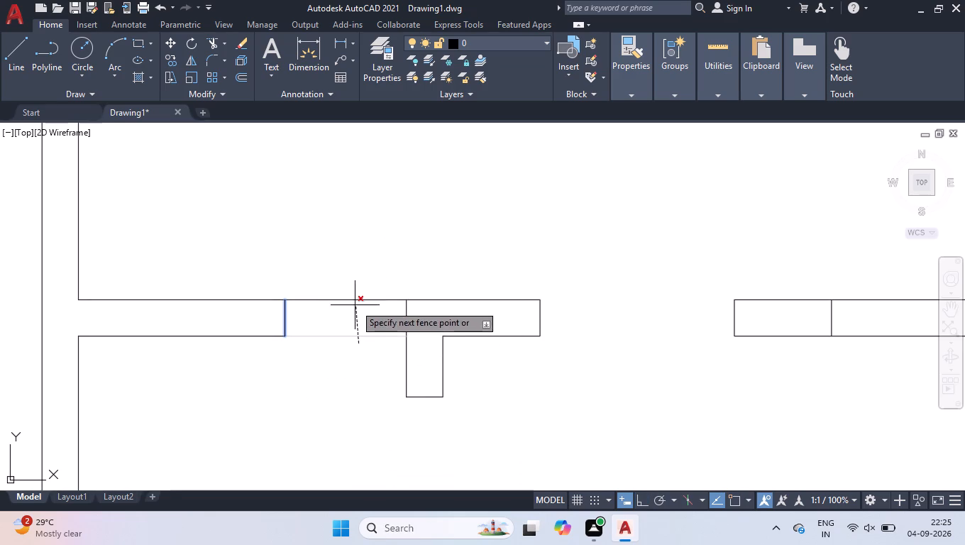
{"action": "left_click", "coordinate": [358, 324]}
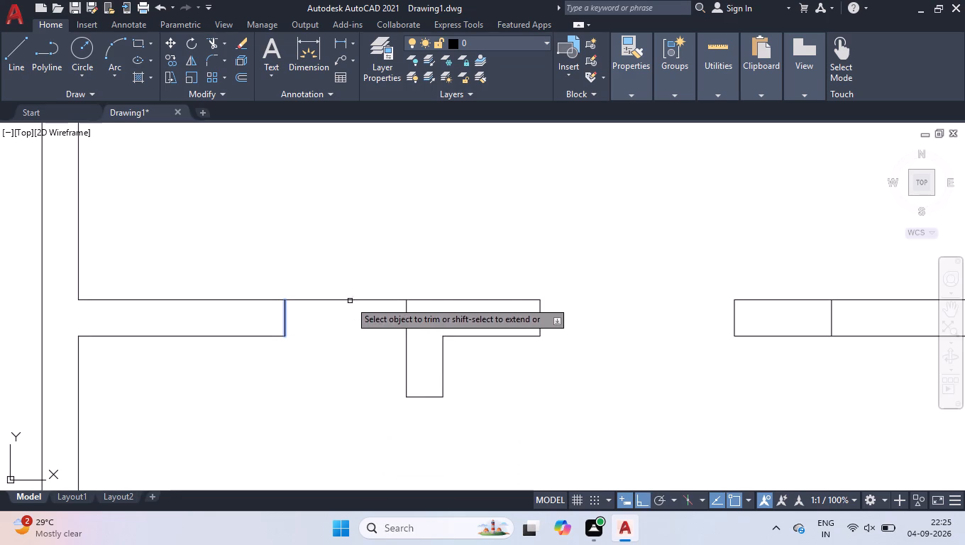
{"action": "left_click", "coordinate": [350, 301]}
{"action": "key", "text": "backslash"}
{"action": "key", "text": "Return"}
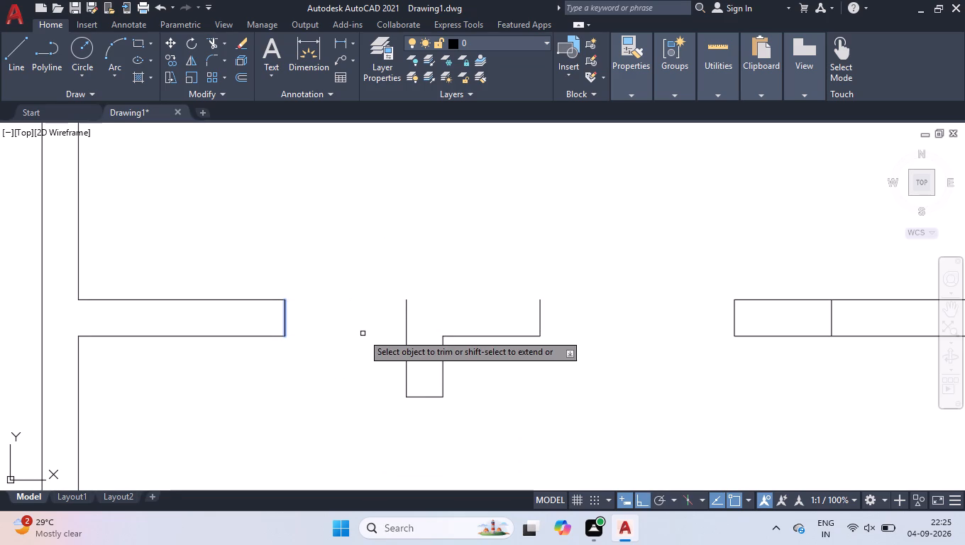
{"action": "key", "text": "Return"}
Draw a line closing the open top edge of the L-shaped wall piece between its two upper endpoints.
{"action": "key", "text": "l"}
{"action": "key", "text": "Return"}
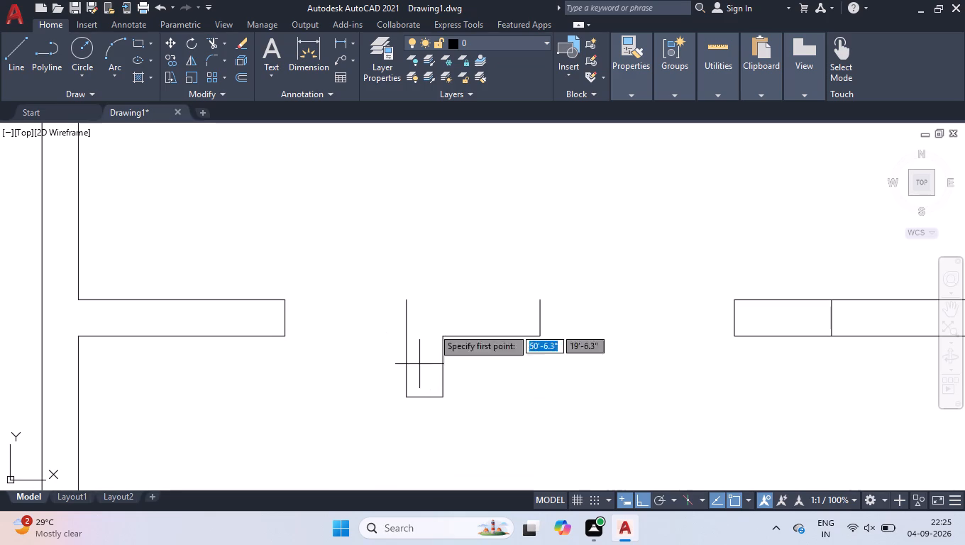
{"action": "left_click", "coordinate": [404, 299]}
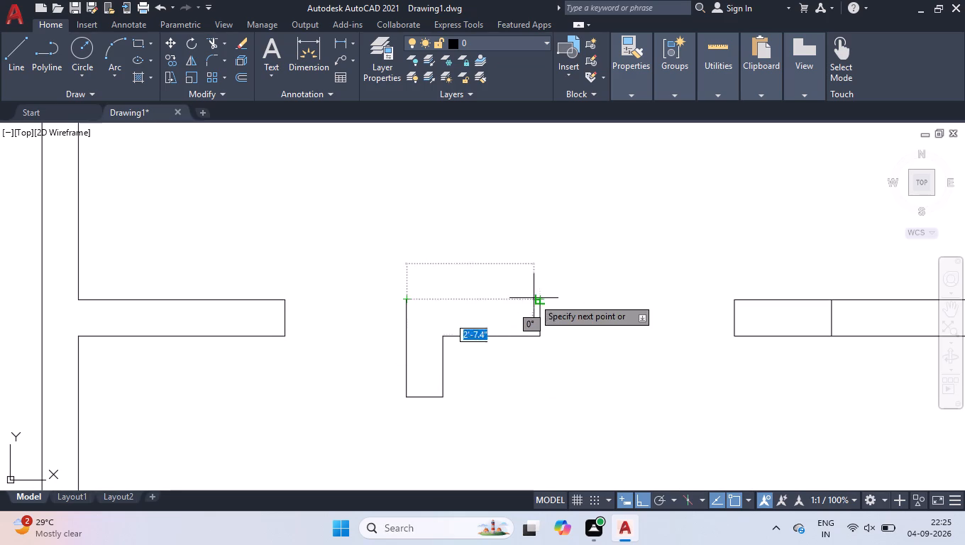
{"action": "left_click", "coordinate": [536, 300]}
{"action": "key", "text": "space"}
Trim the line crossing the base of the short wall stub at the small room's lower right corner.
{"action": "scroll", "coordinate": [536, 303], "scroll_direction": "down", "scroll_amount": 2}
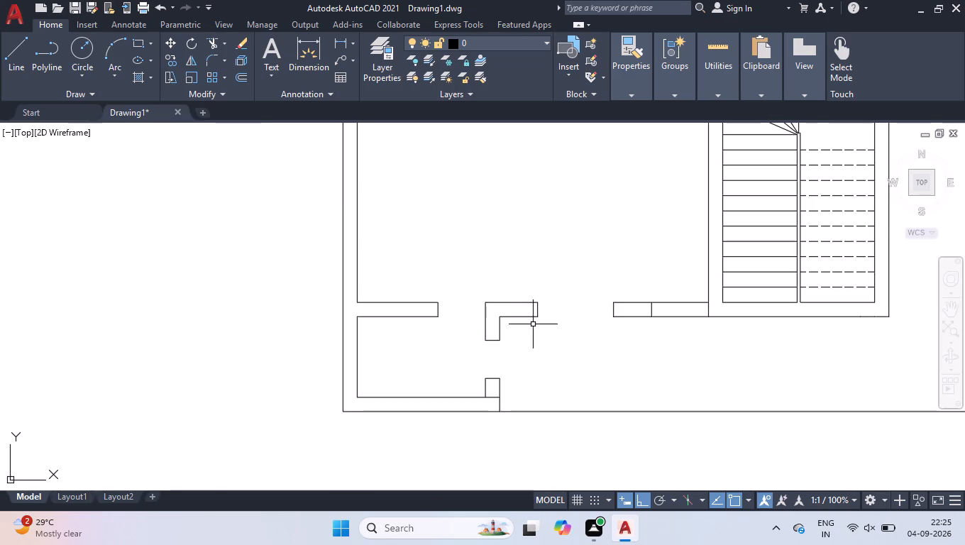
{"action": "type", "text": "tr"}
{"action": "key", "text": "Return"}
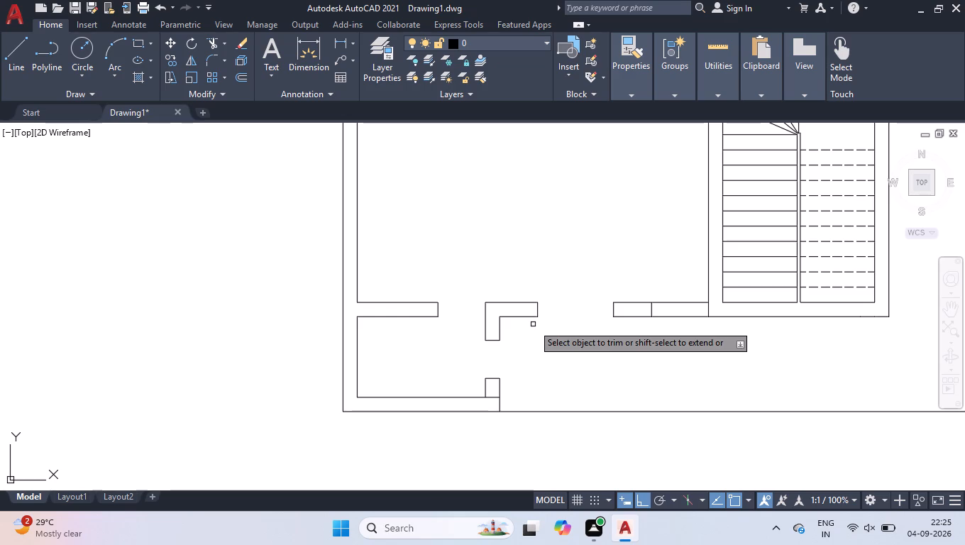
{"action": "scroll", "coordinate": [501, 387], "scroll_direction": "up", "scroll_amount": 2}
{"action": "left_click", "coordinate": [475, 431]}
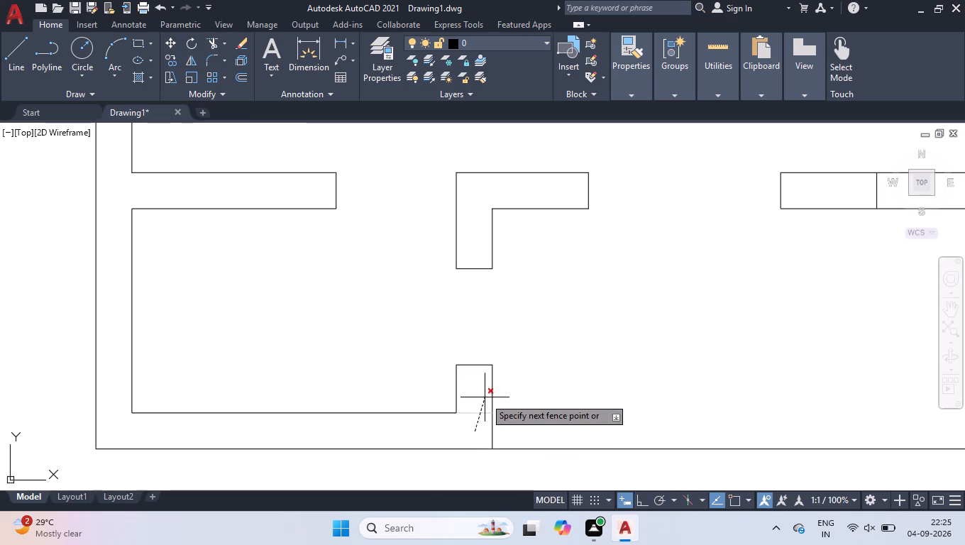
{"action": "left_click", "coordinate": [485, 396]}
{"action": "key", "text": "space"}
Trim both wall lines between the remaining short cross line and the staircase's left wall to cut an opening.
{"action": "scroll", "coordinate": [487, 400], "scroll_direction": "down", "scroll_amount": 1}
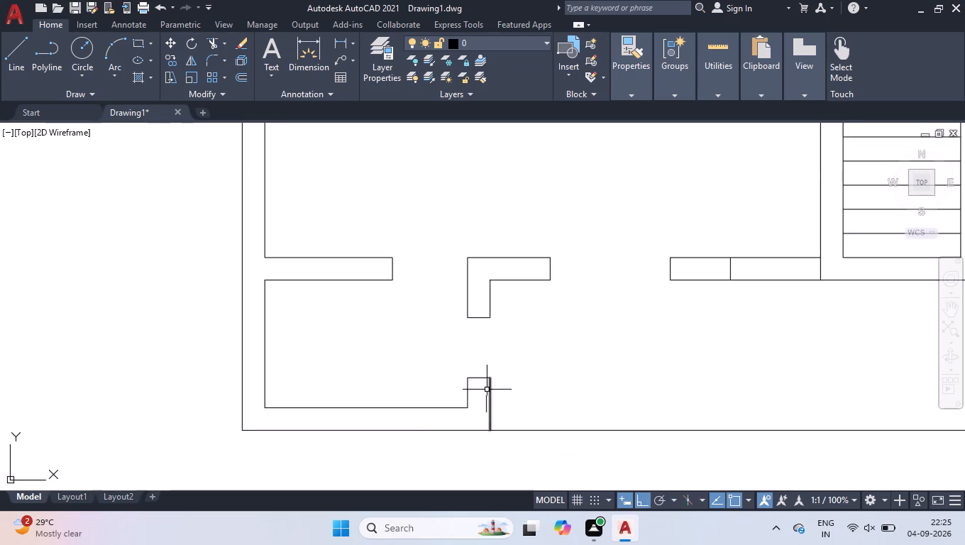
{"action": "scroll", "coordinate": [468, 357], "scroll_direction": "down", "scroll_amount": 3}
{"action": "scroll", "coordinate": [524, 343], "scroll_direction": "up", "scroll_amount": 1}
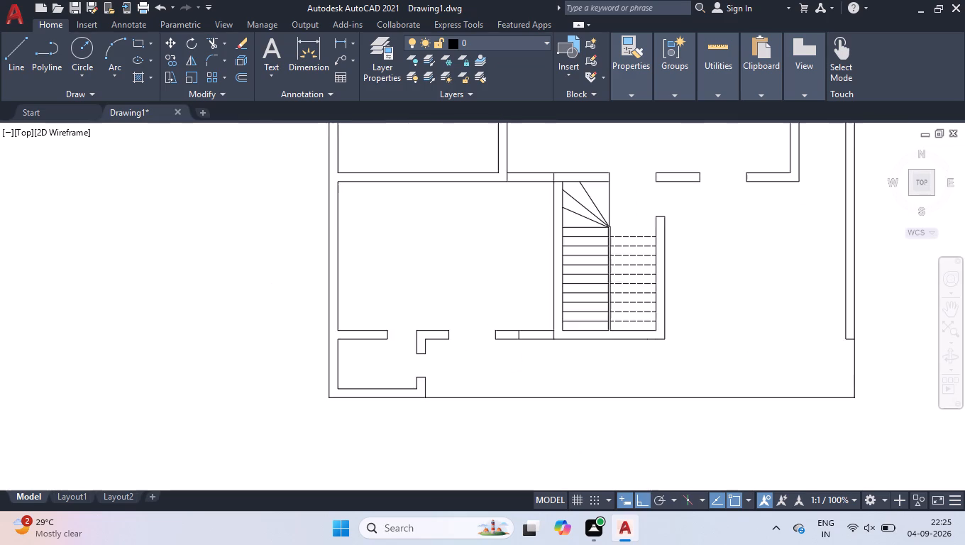
{"action": "scroll", "coordinate": [524, 343], "scroll_direction": "up", "scroll_amount": 2}
{"action": "type", "text": "tr"}
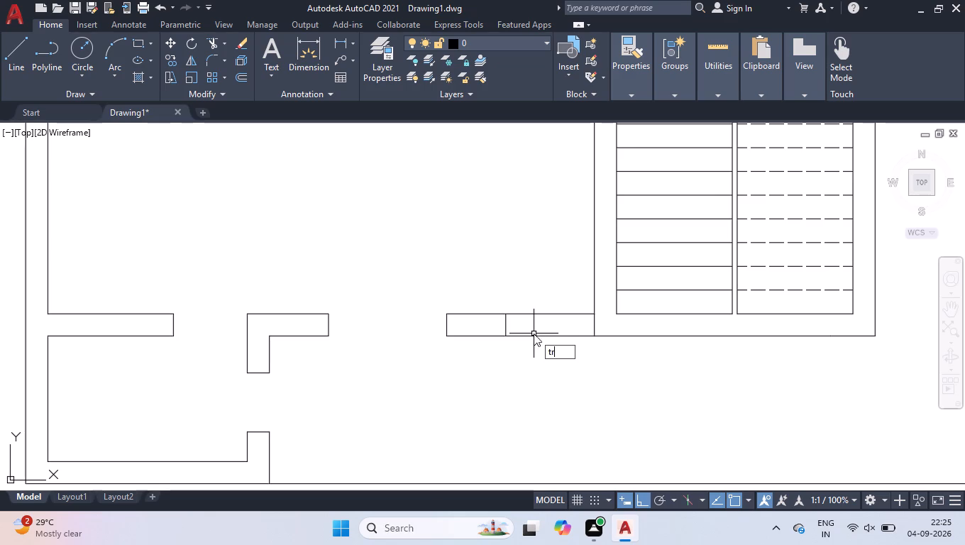
{"action": "key", "text": "Return"}
{"action": "left_click", "coordinate": [546, 304]}
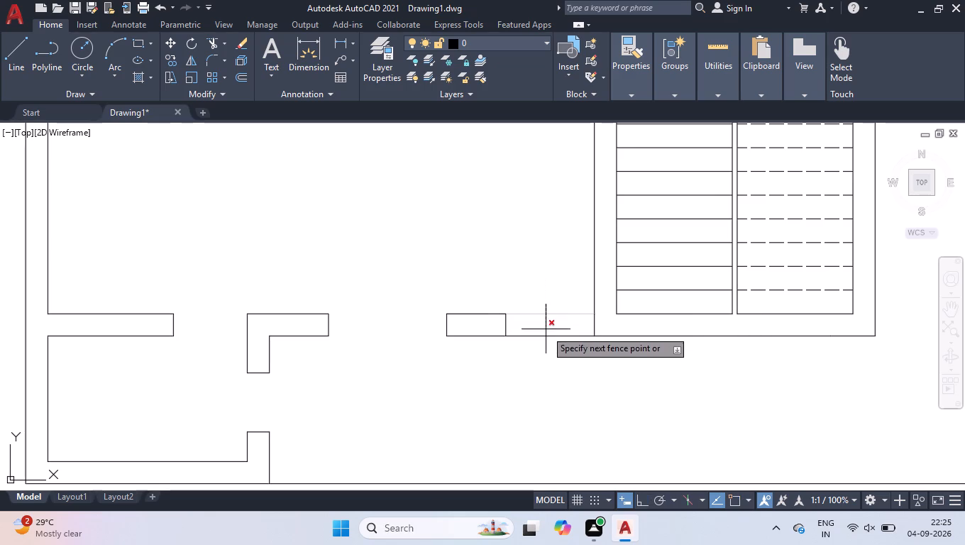
{"action": "left_click", "coordinate": [542, 345]}
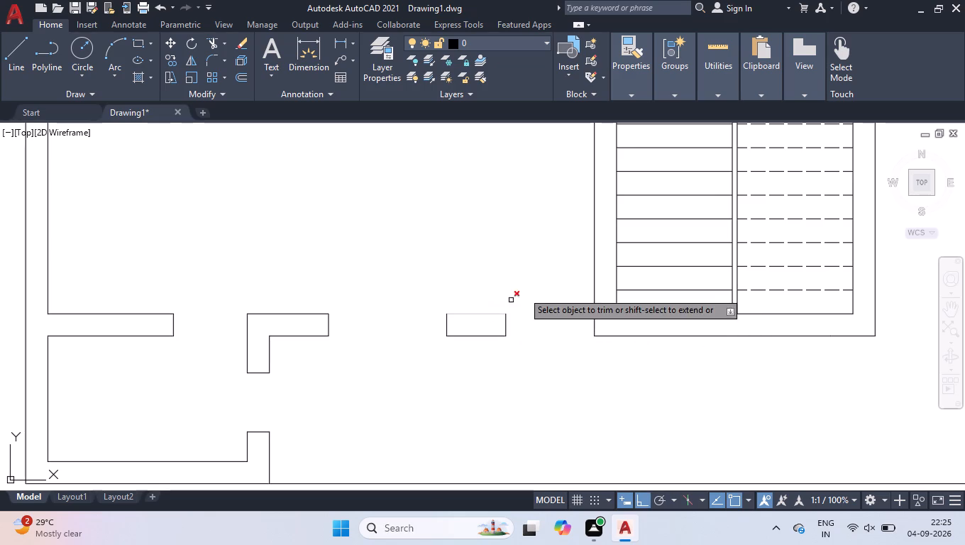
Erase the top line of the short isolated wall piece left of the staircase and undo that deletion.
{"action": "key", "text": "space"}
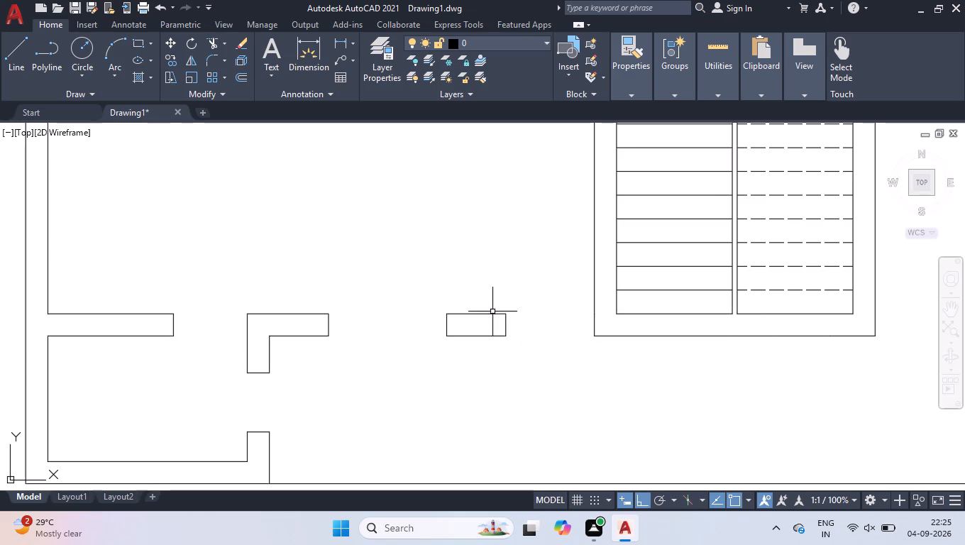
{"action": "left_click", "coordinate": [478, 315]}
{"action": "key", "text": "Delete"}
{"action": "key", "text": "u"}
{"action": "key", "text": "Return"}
Draw a 9" line across the right wall of the room above the staircase room, level with its lower inner corner.
{"action": "scroll", "coordinate": [458, 355], "scroll_direction": "down", "scroll_amount": 2}
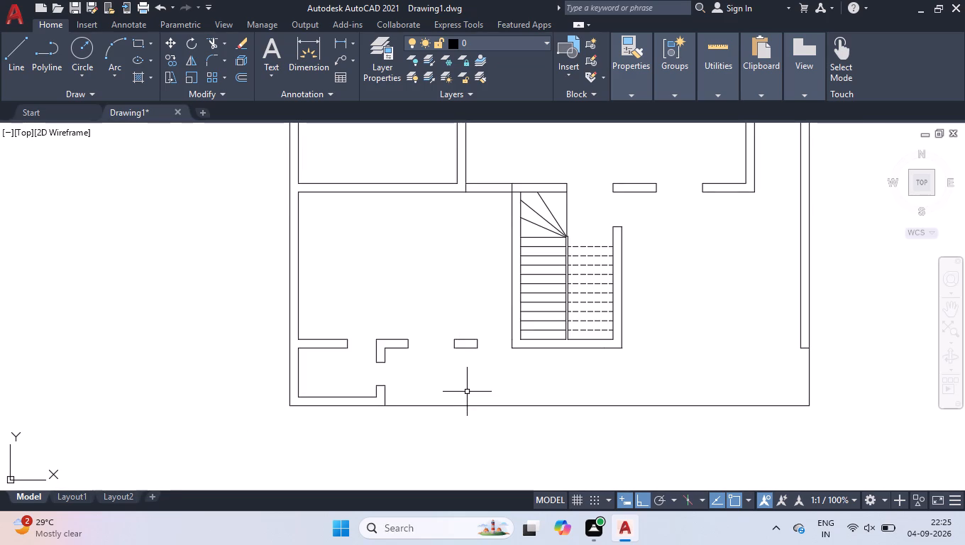
{"action": "scroll", "coordinate": [461, 412], "scroll_direction": "down", "scroll_amount": 1}
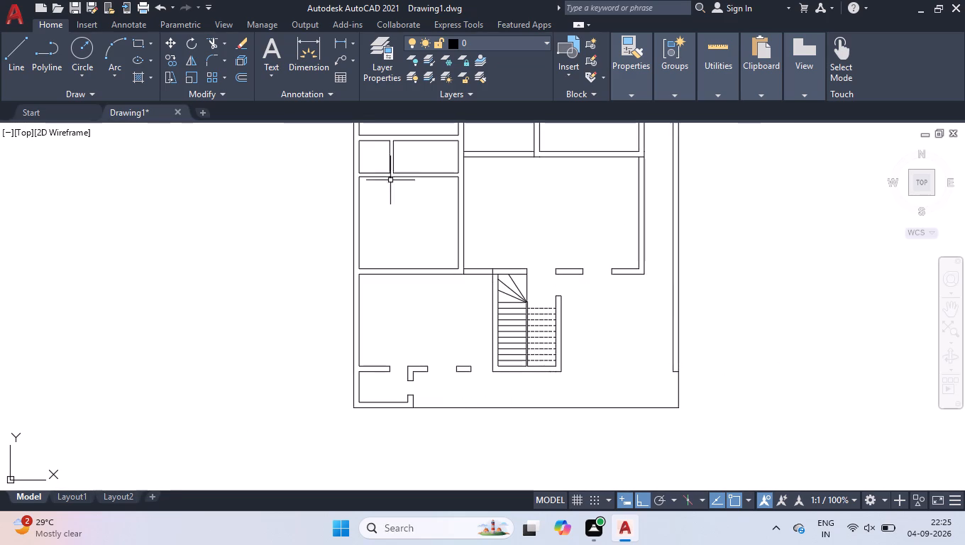
{"action": "scroll", "coordinate": [424, 184], "scroll_direction": "up", "scroll_amount": 2}
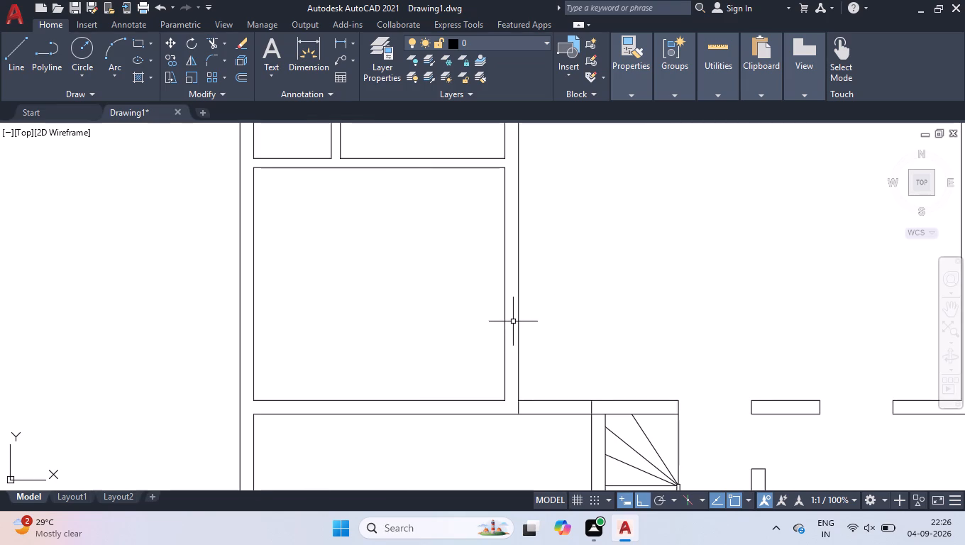
{"action": "key", "text": "l"}
{"action": "key", "text": "Return"}
{"action": "scroll", "coordinate": [512, 325], "scroll_direction": "up", "scroll_amount": 1}
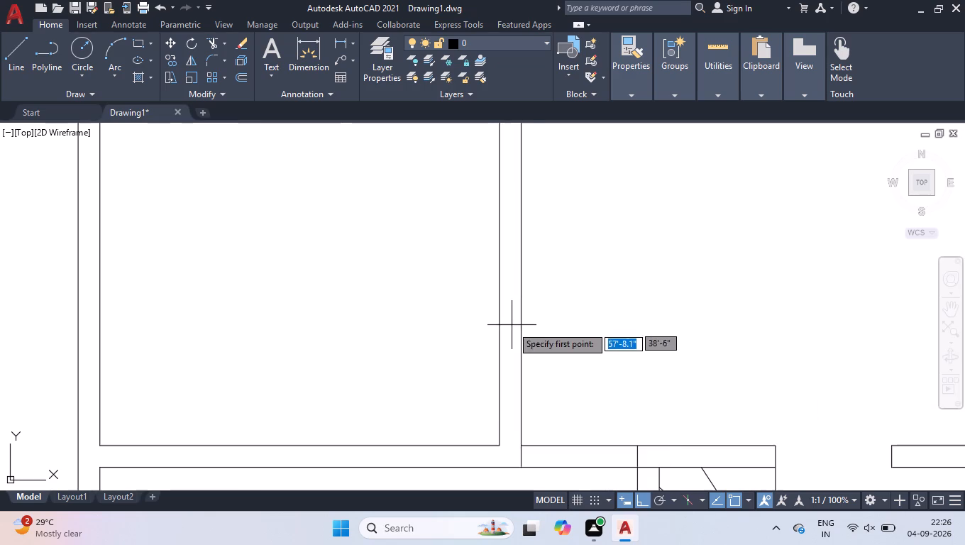
{"action": "left_click", "coordinate": [501, 445]}
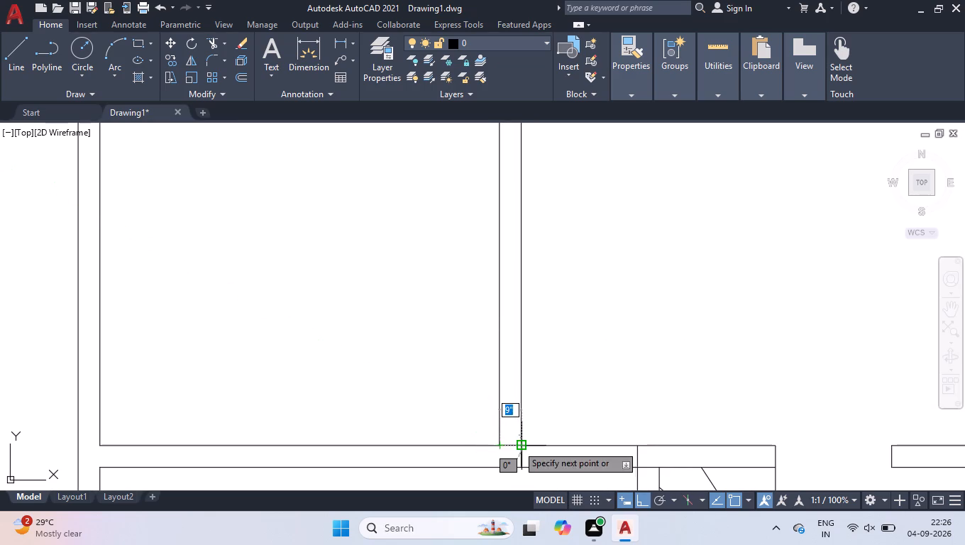
{"action": "left_click", "coordinate": [519, 445]}
{"action": "key", "text": "space"}
Move the new cross line 6" up along the wall.
{"action": "left_click_drag", "start_coordinate": [479, 423], "coordinate": [489, 431]}
{"action": "left_click", "coordinate": [551, 468]}
{"action": "scroll", "coordinate": [541, 440], "scroll_direction": "up", "scroll_amount": 1}
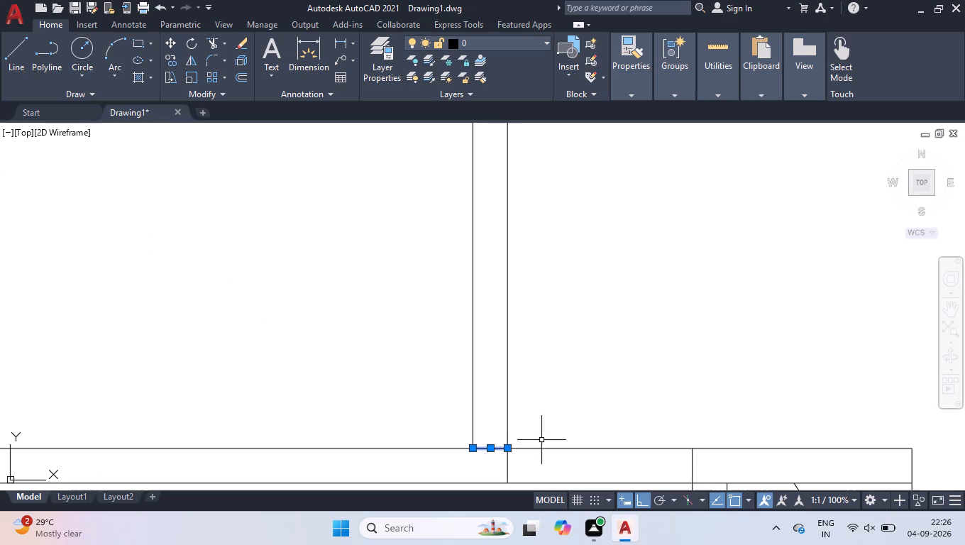
{"action": "left_click_drag", "start_coordinate": [490, 449], "coordinate": [495, 437]}
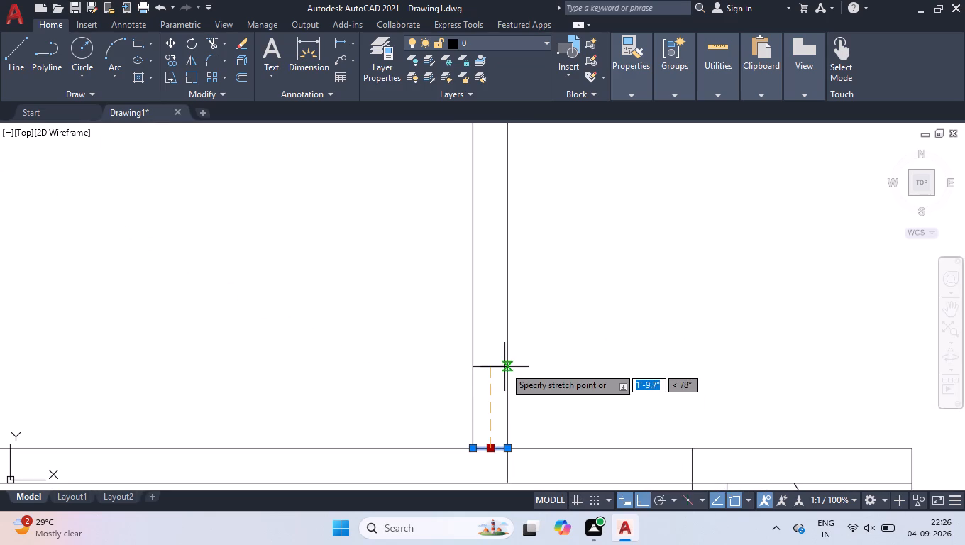
{"action": "key", "text": "6"}
{"action": "key", "text": "Return"}
Offset the cross line 3' upward within the room's right wall.
{"action": "type", "text": "off"}
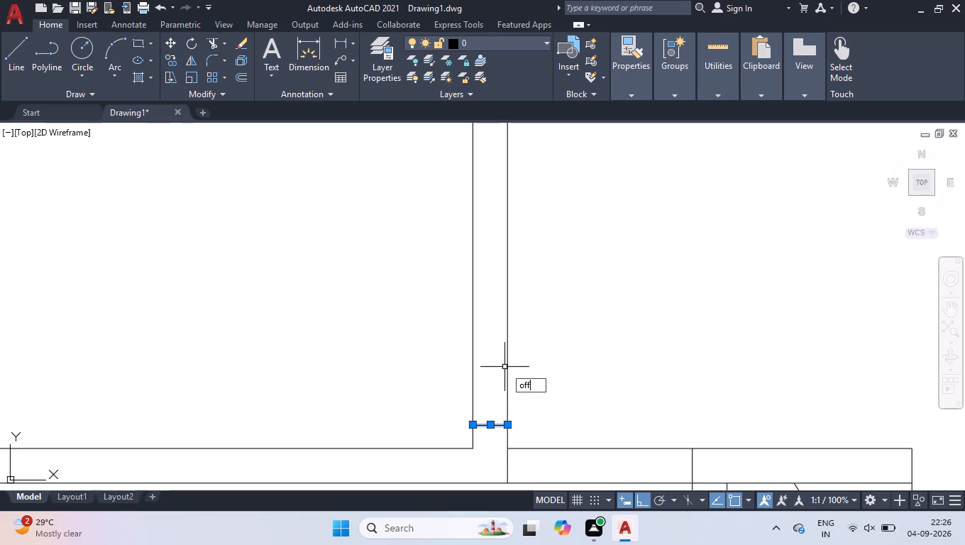
{"action": "key", "text": "Return"}
{"action": "type", "text": "3'"}
{"action": "key", "text": "Return"}
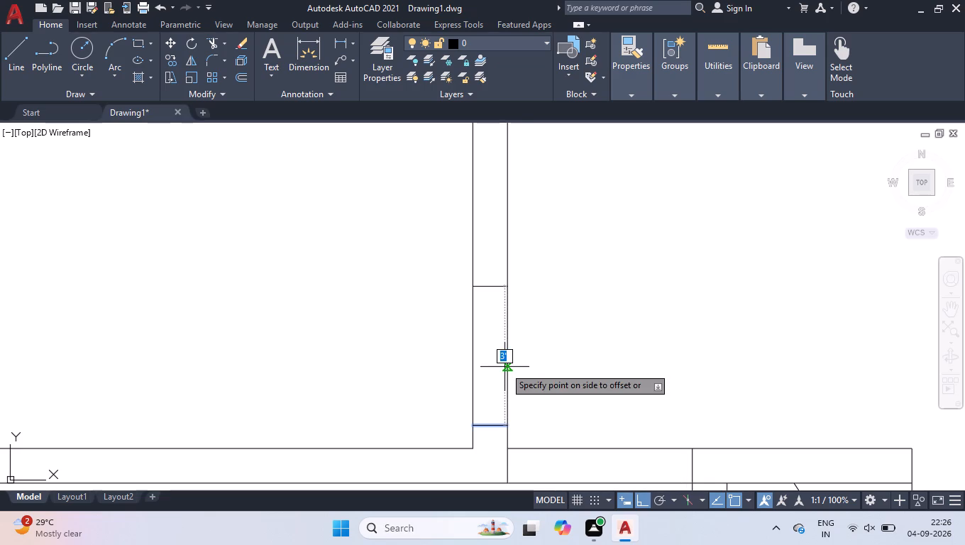
{"action": "left_click", "coordinate": [500, 360]}
{"action": "key", "text": "Return"}
Trim both faces of the room's right wall between the two cross lines to cut a 3' opening.
{"action": "key", "text": "t"}
{"action": "key", "text": "r"}
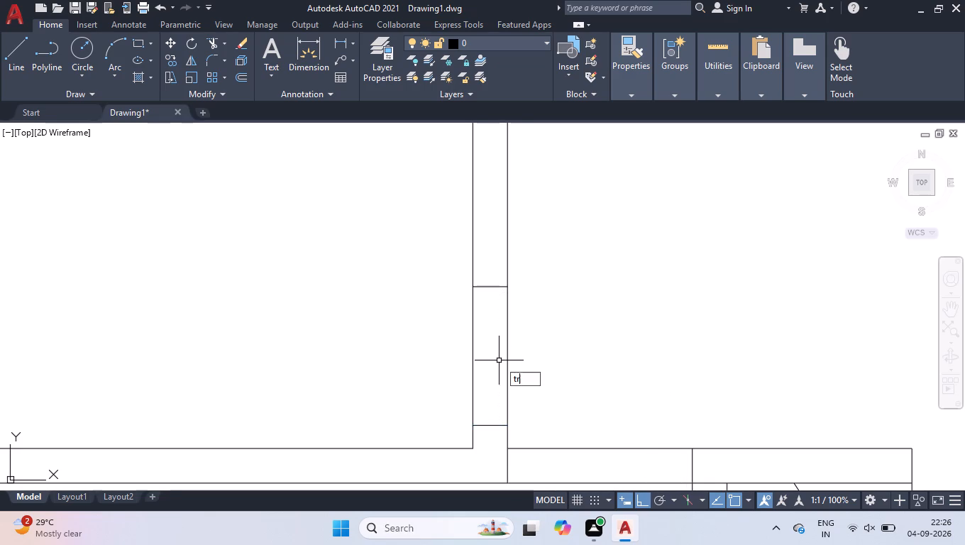
{"action": "key", "text": "Return"}
{"action": "left_click", "coordinate": [526, 363]}
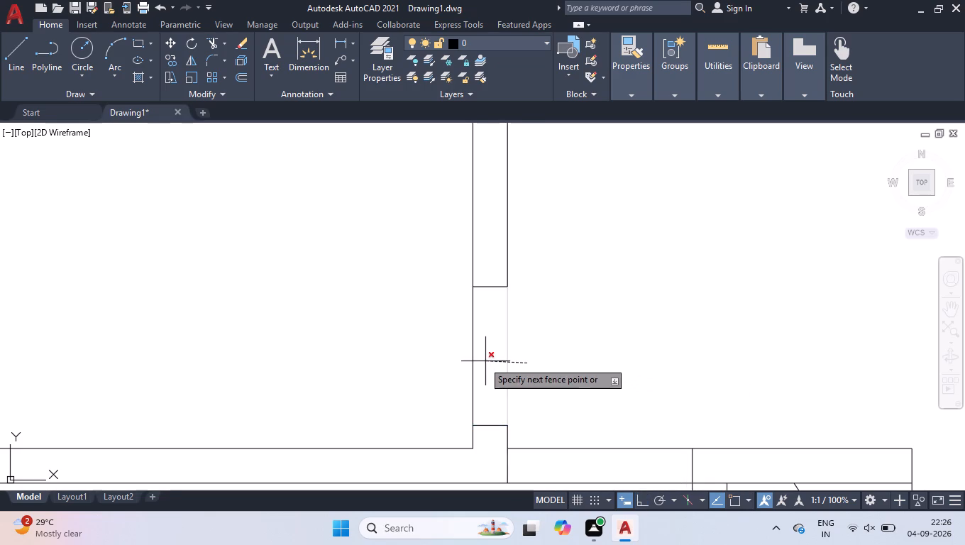
{"action": "left_click", "coordinate": [462, 360]}
{"action": "key", "text": "space"}
Quick-measure the first straight tread below the winders in the staircase's left flight.
{"action": "scroll", "coordinate": [464, 362], "scroll_direction": "down", "scroll_amount": 3}
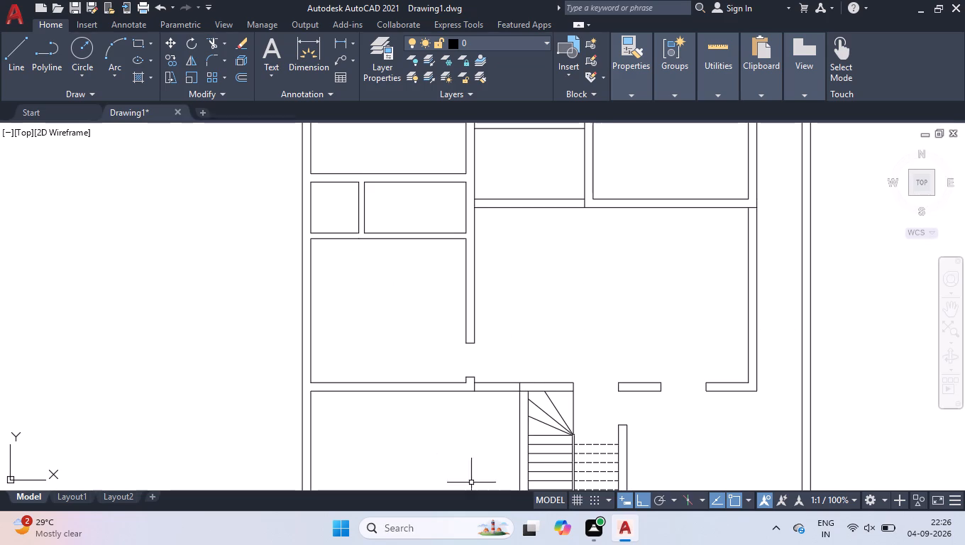
{"action": "scroll", "coordinate": [566, 451], "scroll_direction": "up", "scroll_amount": 5}
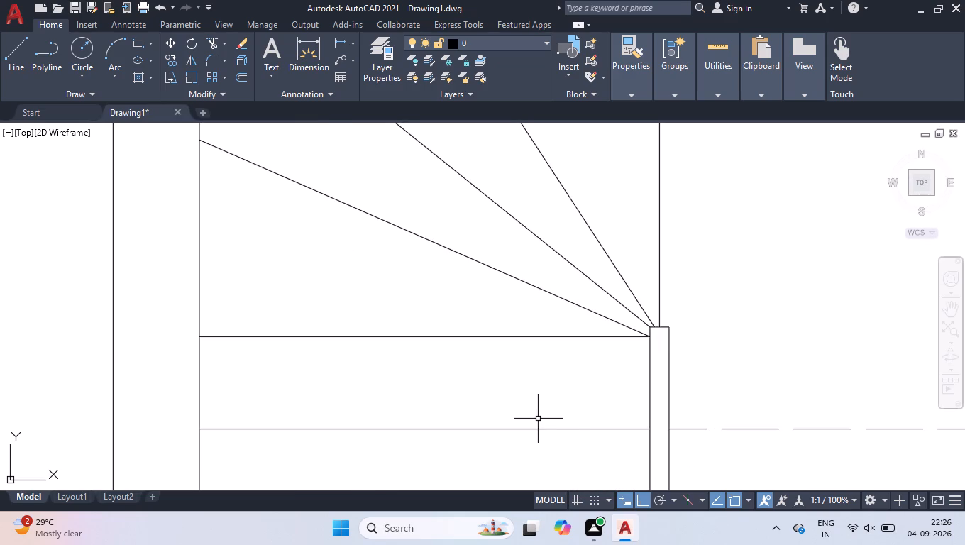
{"action": "type", "text": "meas"}
{"action": "key", "text": "Return"}
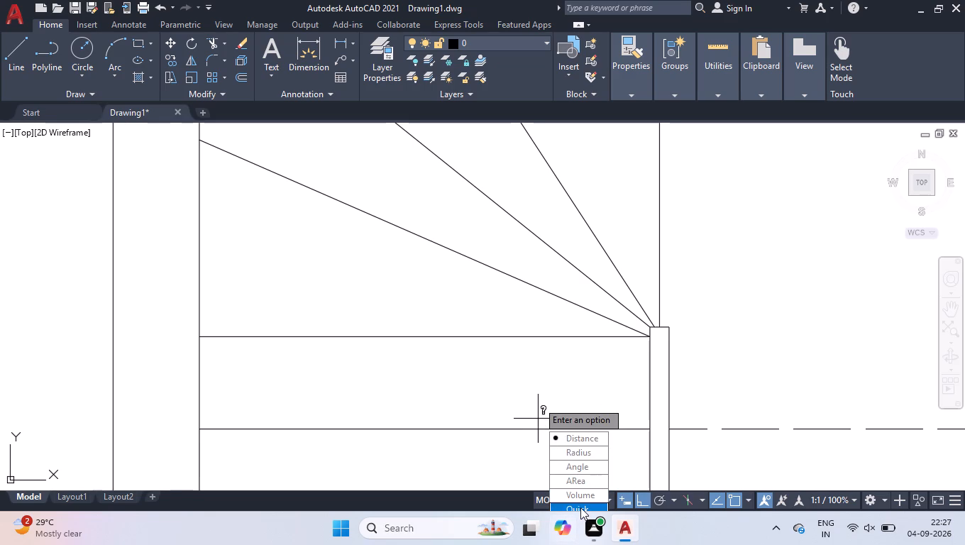
{"action": "left_click_drag", "start_coordinate": [580, 507], "coordinate": [538, 419]}
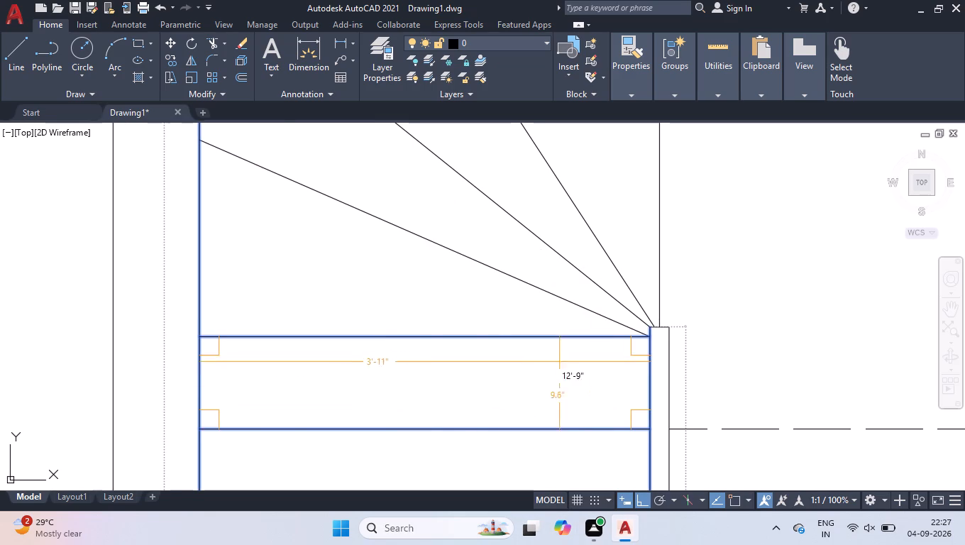
{"action": "key", "text": "space"}
Draw a short line across the wall below the small upper-left room, flush with the outer left wall's inner face.
{"action": "scroll", "coordinate": [446, 354], "scroll_direction": "down", "scroll_amount": 2}
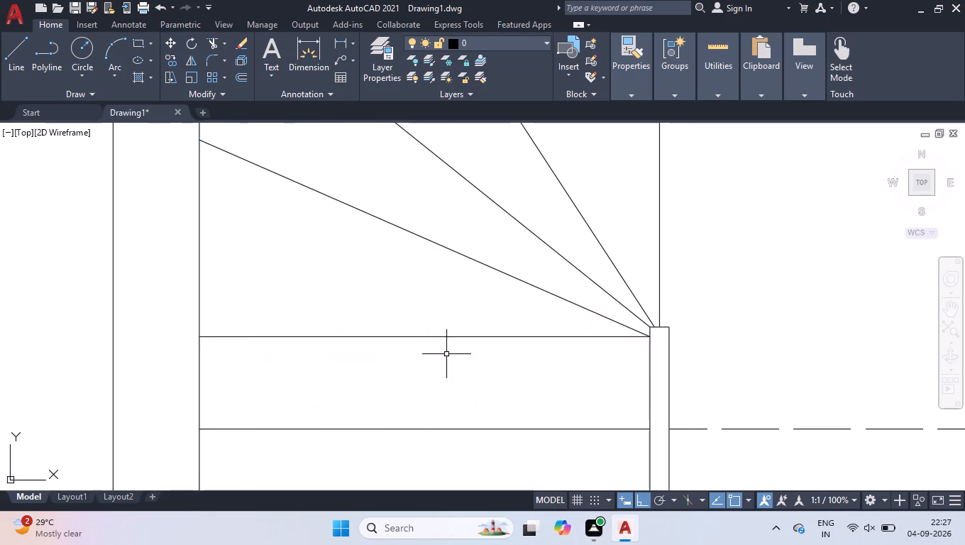
{"action": "scroll", "coordinate": [446, 354], "scroll_direction": "down", "scroll_amount": 4}
{"action": "scroll", "coordinate": [423, 348], "scroll_direction": "up", "scroll_amount": 1}
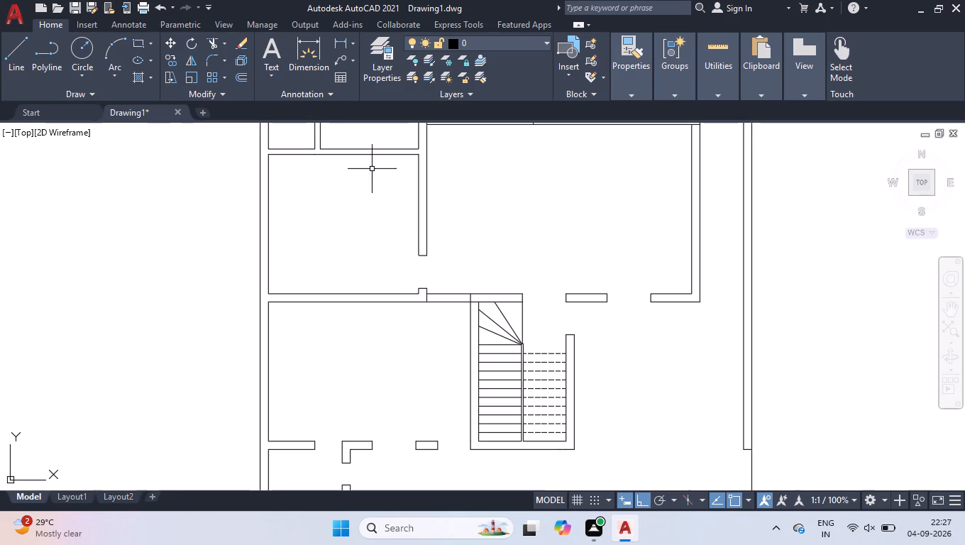
{"action": "scroll", "coordinate": [368, 142], "scroll_direction": "up", "scroll_amount": 2}
{"action": "scroll", "coordinate": [367, 160], "scroll_direction": "down", "scroll_amount": 1}
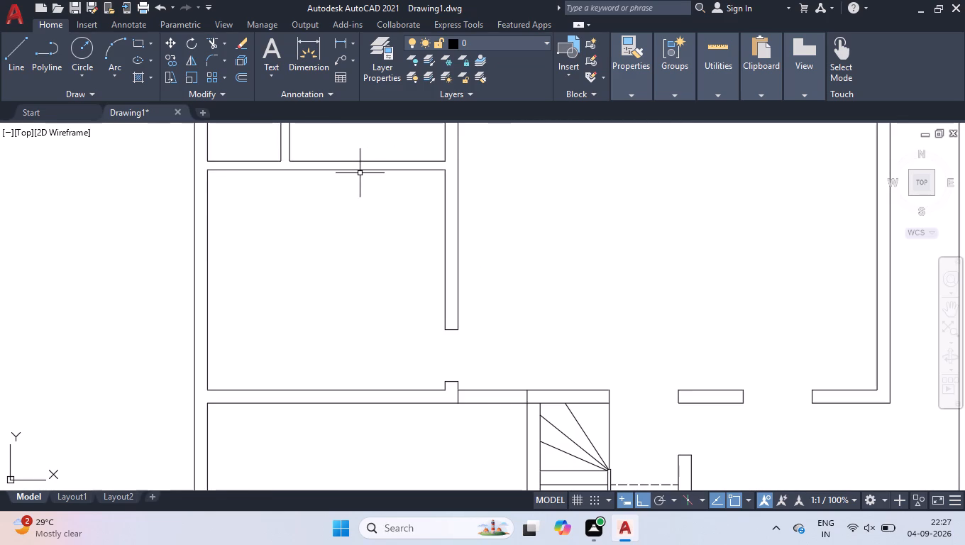
{"action": "scroll", "coordinate": [383, 202], "scroll_direction": "down", "scroll_amount": 2}
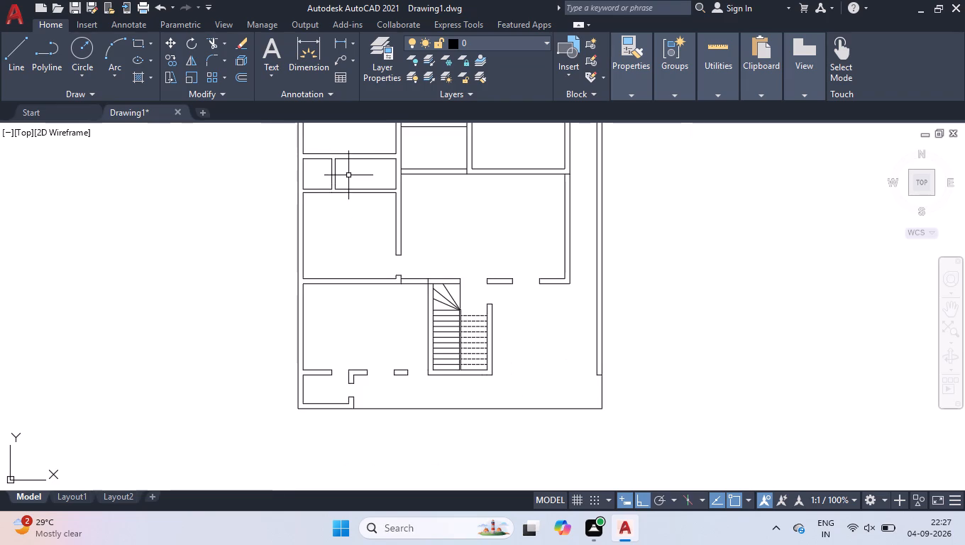
{"action": "scroll", "coordinate": [311, 193], "scroll_direction": "up", "scroll_amount": 2}
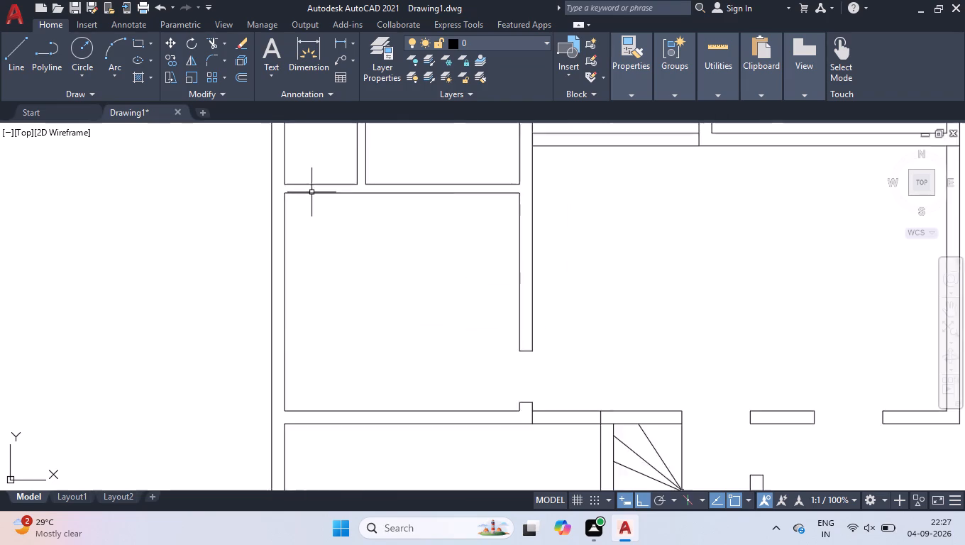
{"action": "scroll", "coordinate": [311, 192], "scroll_direction": "up", "scroll_amount": 2}
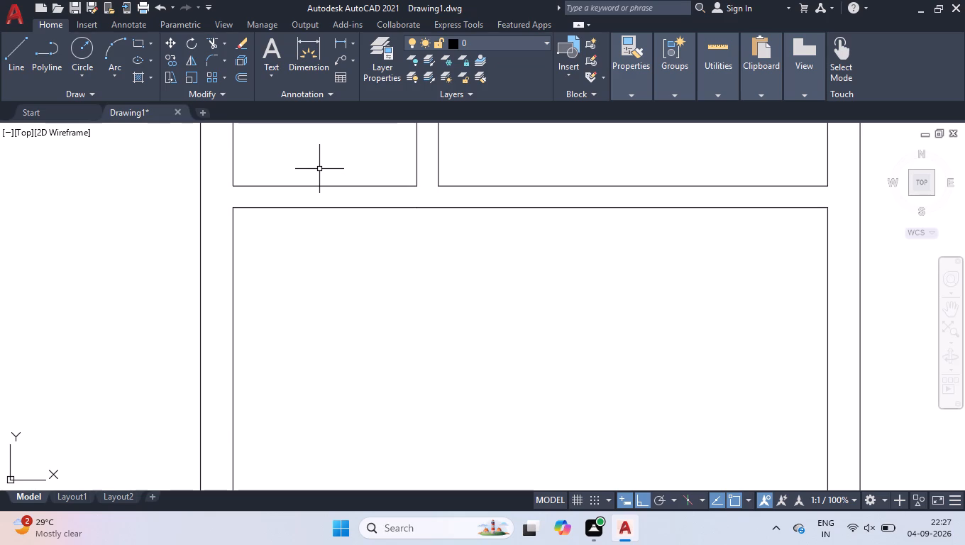
{"action": "key", "text": "l"}
{"action": "key", "text": "Return"}
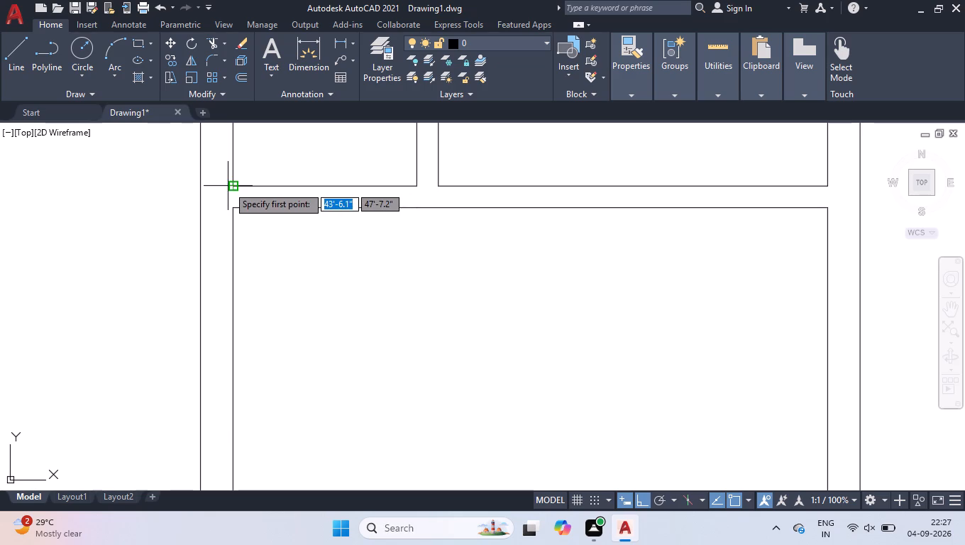
{"action": "left_click", "coordinate": [231, 186]}
{"action": "left_click", "coordinate": [231, 207]}
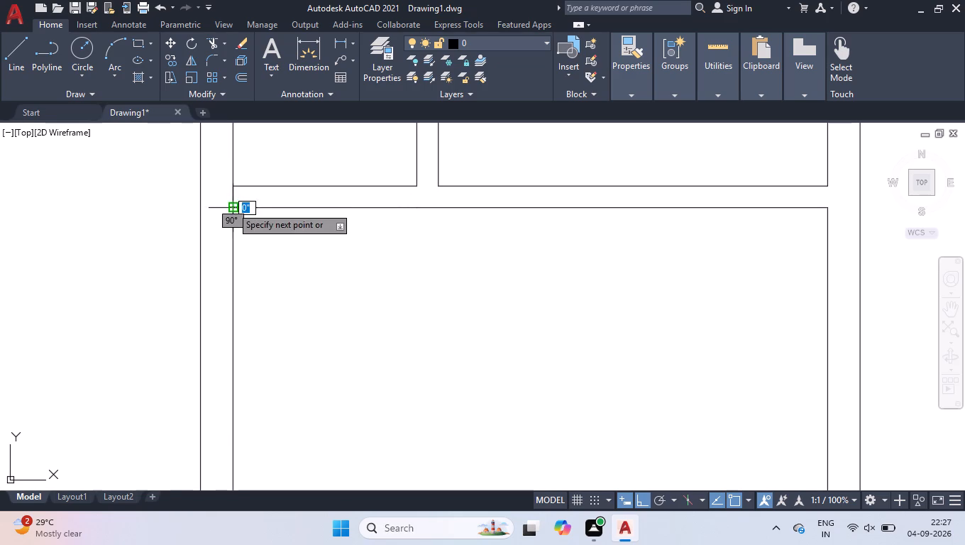
{"action": "key", "text": "space"}
Move the short cross line 6" to the right along the wall.
{"action": "left_click", "coordinate": [225, 173]}
{"action": "left_click", "coordinate": [271, 260]}
{"action": "scroll", "coordinate": [248, 177], "scroll_direction": "up", "scroll_amount": 1}
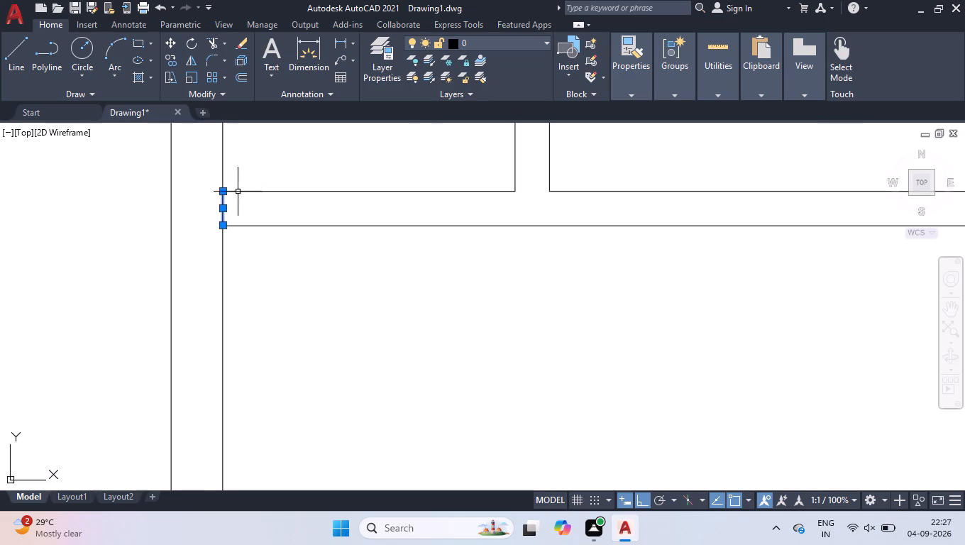
{"action": "left_click", "coordinate": [223, 209]}
{"action": "key", "text": "6"}
{"action": "key", "text": "Return"}
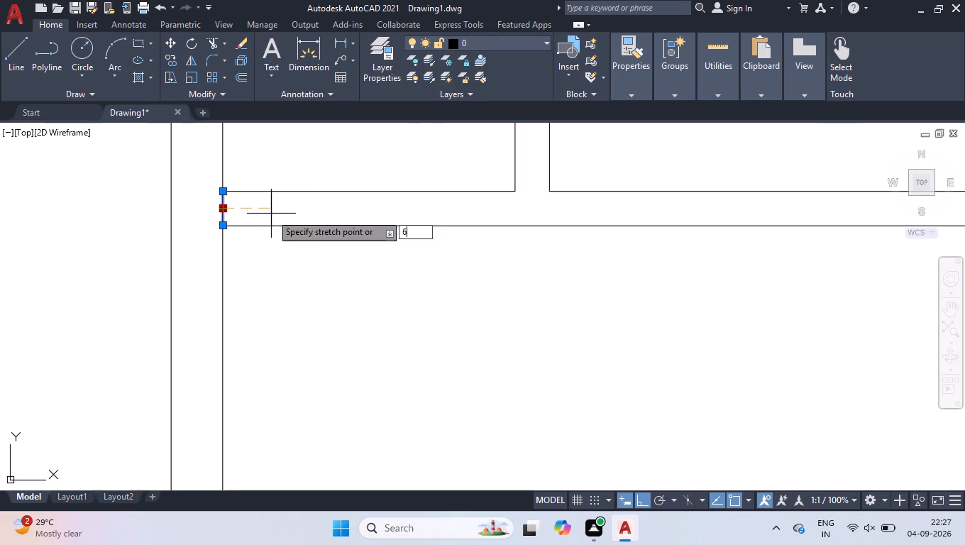
Offset the cross line 2'6" to the right within the small room's bottom wall.
{"action": "type", "text": "off"}
{"action": "key", "text": "Return"}
{"action": "type", "text": "2'"}
{"action": "key", "text": "6"}
{"action": "key", "text": "Return"}
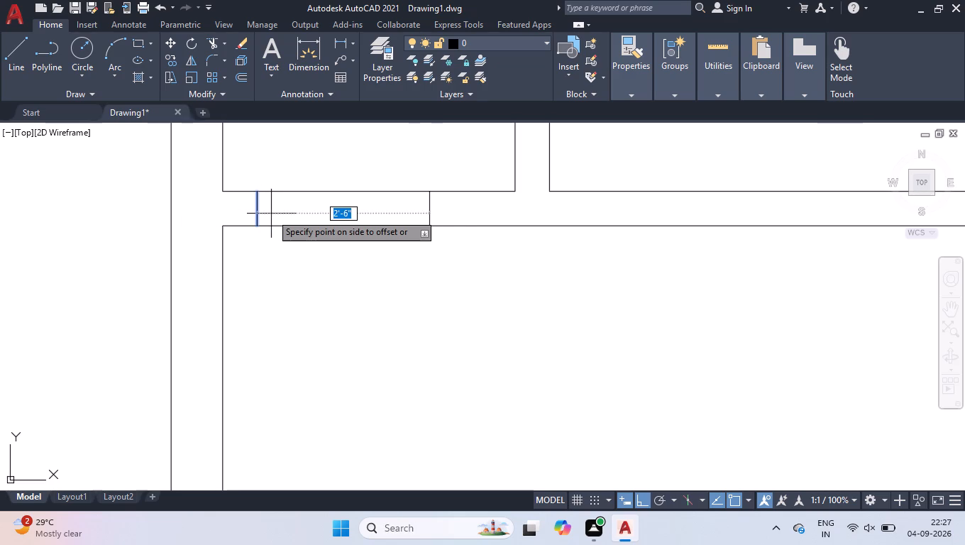
{"action": "left_click", "coordinate": [302, 207]}
{"action": "key", "text": "Return"}
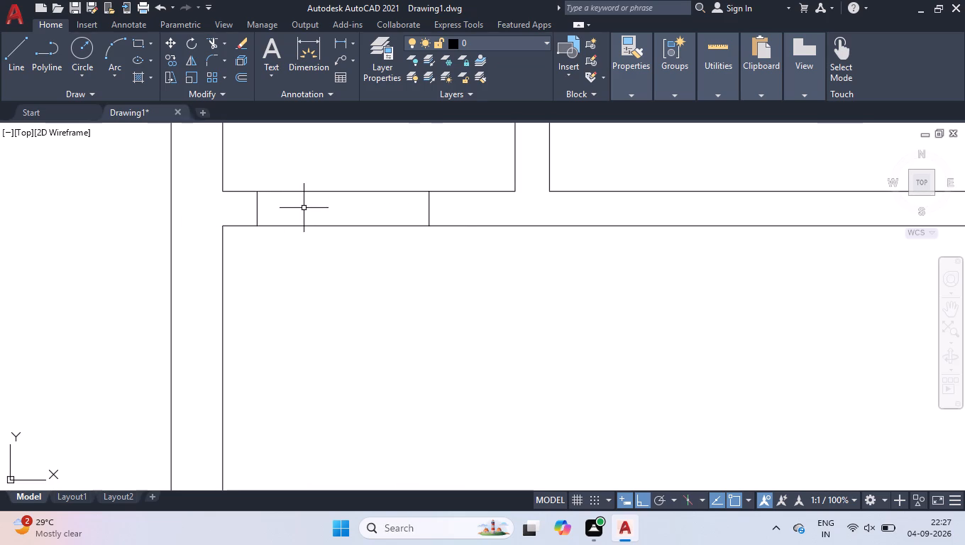
Trim both faces of the small room's bottom wall between the two cross lines to cut a 2'6" opening.
{"action": "type", "text": "tr"}
{"action": "key", "text": "Return"}
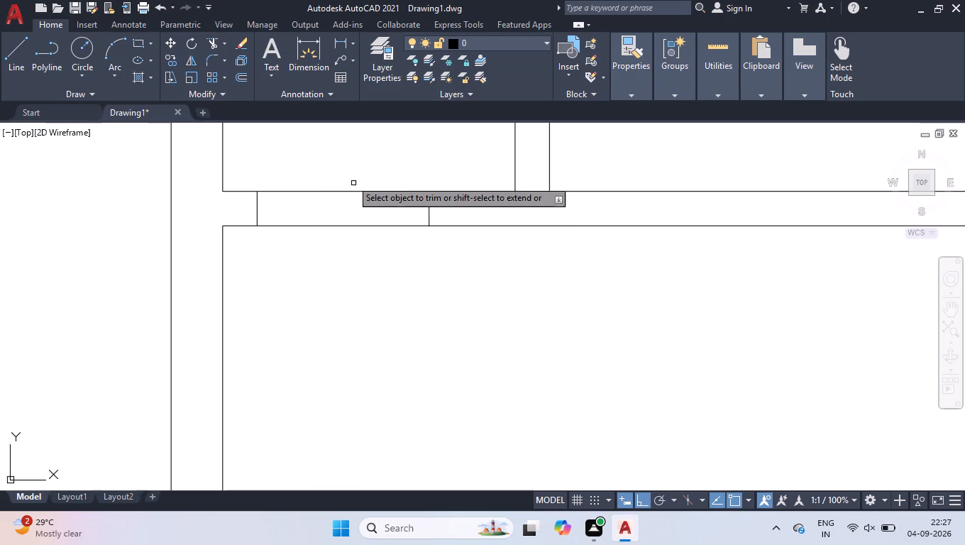
{"action": "left_click", "coordinate": [344, 187]}
{"action": "left_click", "coordinate": [333, 235]}
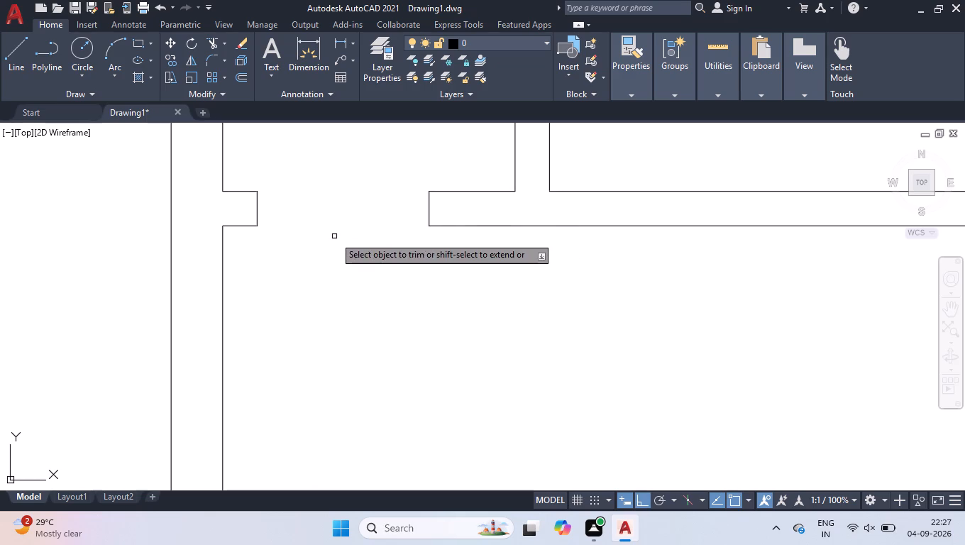
{"action": "key", "text": "space"}
Draw a line across the right end of the wall below the adjoining wider room, between its two right inner corners.
{"action": "scroll", "coordinate": [339, 244], "scroll_direction": "down", "scroll_amount": 4}
{"action": "scroll", "coordinate": [383, 218], "scroll_direction": "up", "scroll_amount": 2}
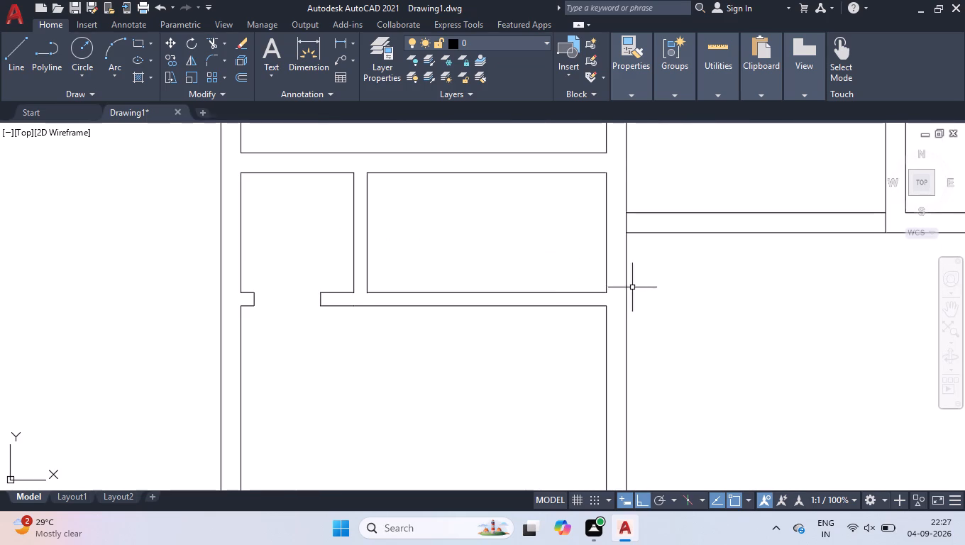
{"action": "scroll", "coordinate": [632, 285], "scroll_direction": "up", "scroll_amount": 1}
{"action": "key", "text": "l"}
{"action": "key", "text": "Return"}
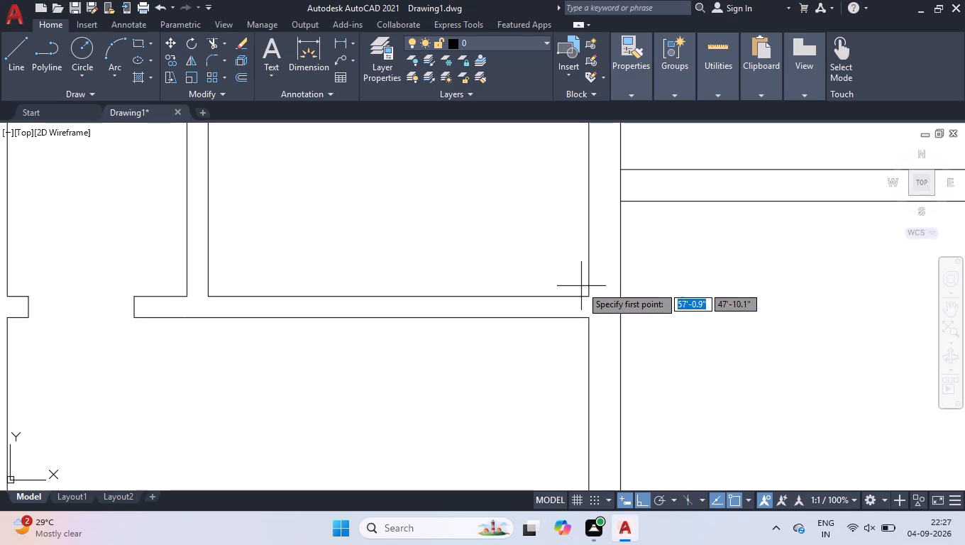
{"action": "left_click", "coordinate": [588, 296]}
{"action": "left_click", "coordinate": [588, 317]}
{"action": "key", "text": "space"}
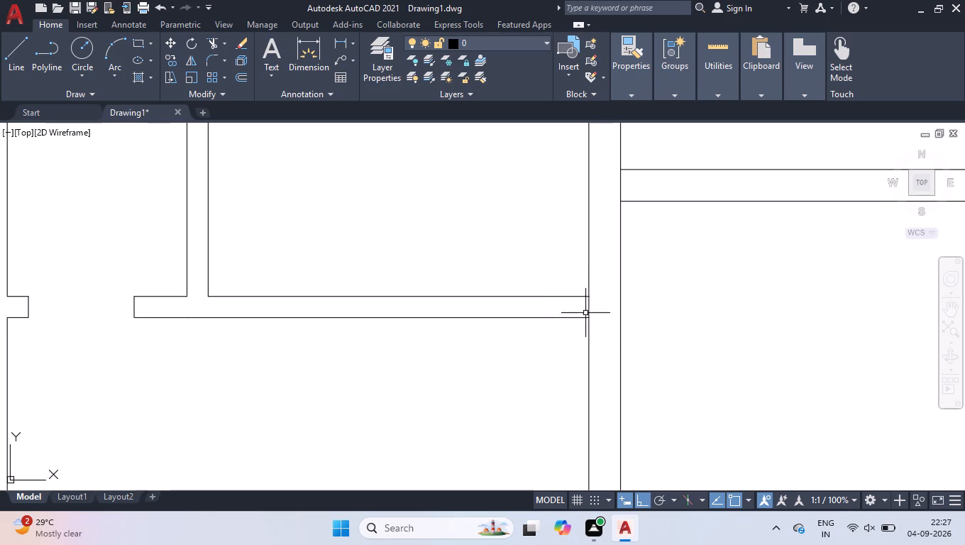
Move the short cross line 3' to the left along the wall below the wider room.
{"action": "left_click_drag", "start_coordinate": [570, 268], "coordinate": [579, 277]}
{"action": "left_click", "coordinate": [665, 373]}
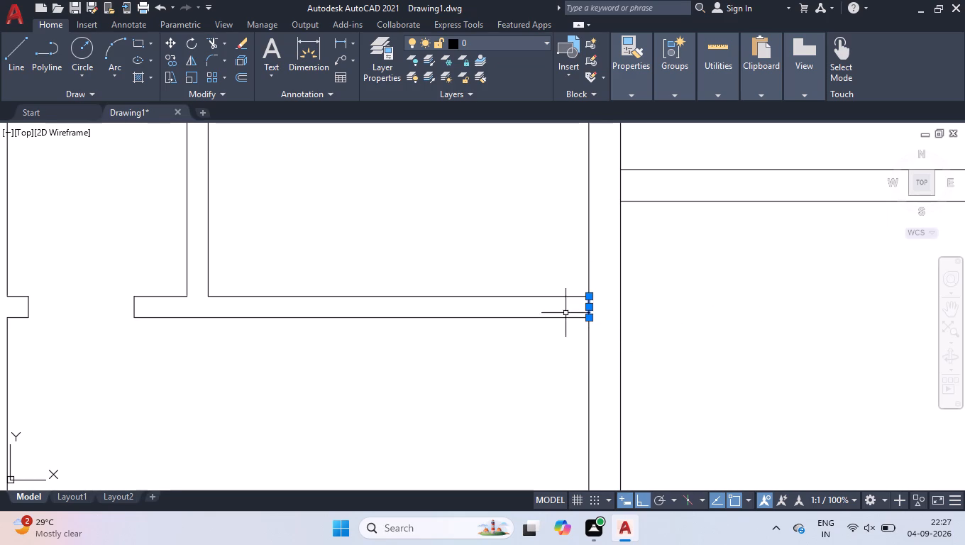
{"action": "scroll", "coordinate": [582, 305], "scroll_direction": "up", "scroll_amount": 2}
{"action": "left_click", "coordinate": [593, 308]}
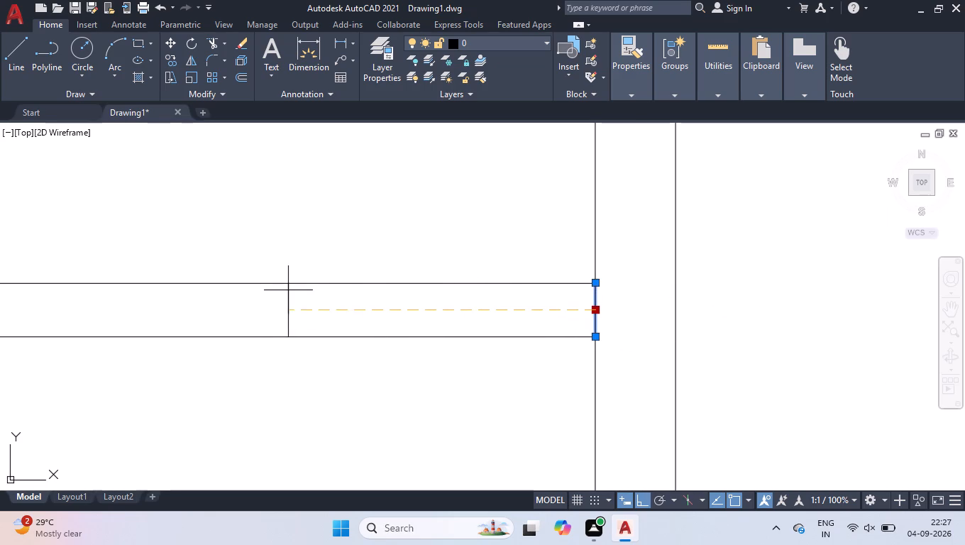
{"action": "type", "text": "3'"}
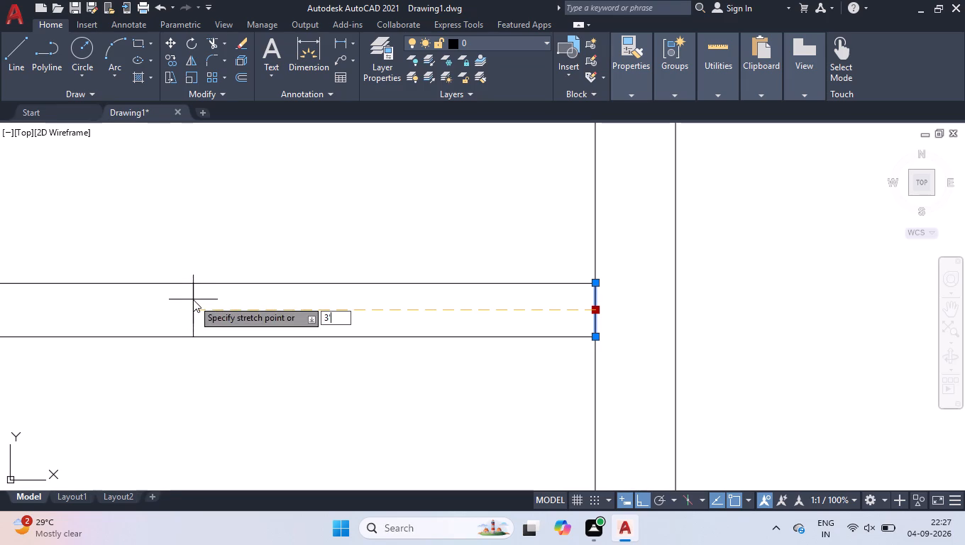
{"action": "key", "text": "Return"}
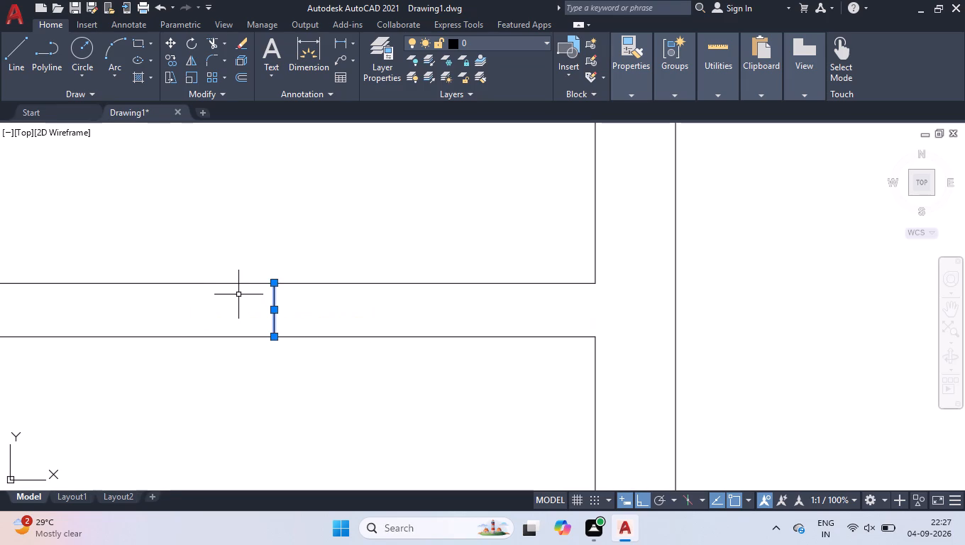
Trim both faces of the wall below the wider room between the cross line and the right wall to cut a 3' opening.
{"action": "type", "text": "tr"}
{"action": "key", "text": "Return"}
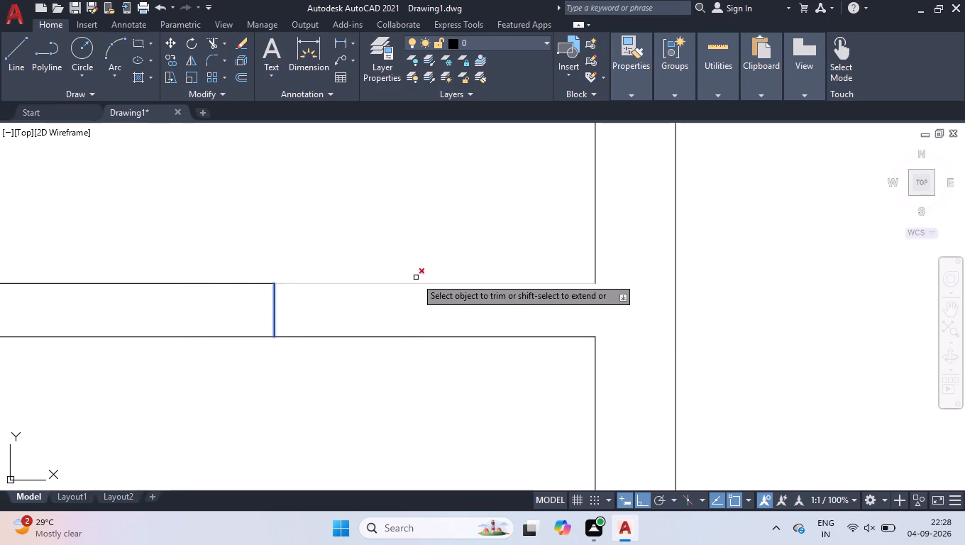
{"action": "left_click", "coordinate": [420, 272]}
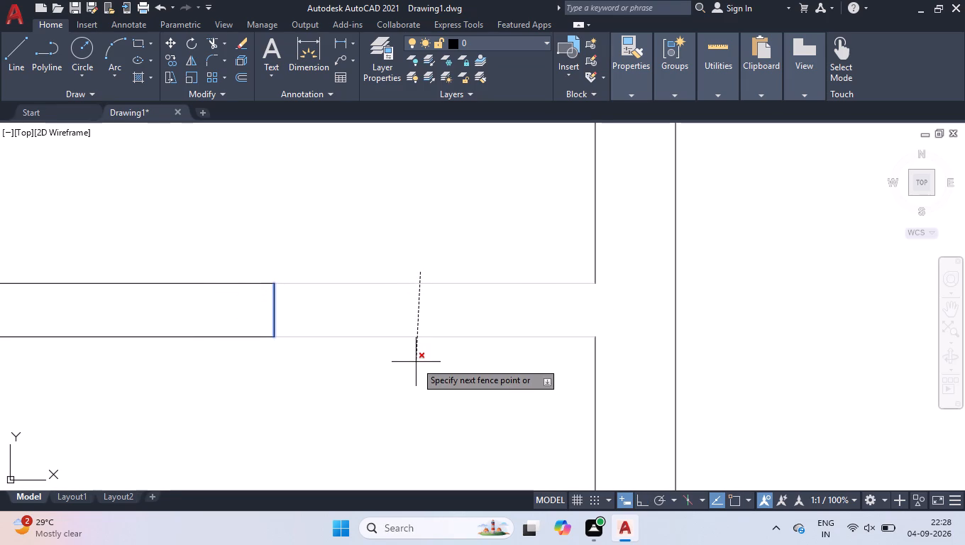
{"action": "left_click", "coordinate": [416, 362]}
{"action": "key", "text": "Return"}
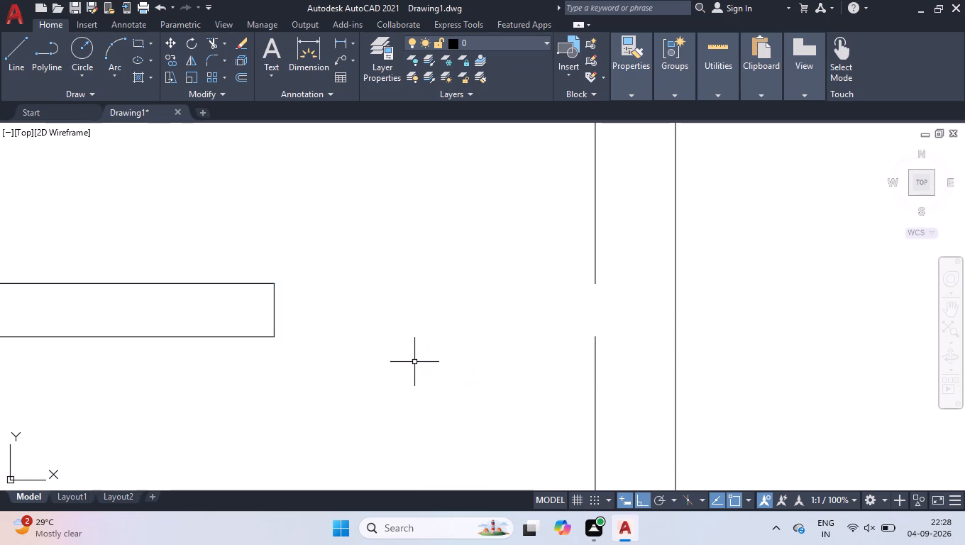
Join the two collinear segments of the right wall's inner face across the new opening.
{"action": "key", "text": "j"}
{"action": "key", "text": "Return"}
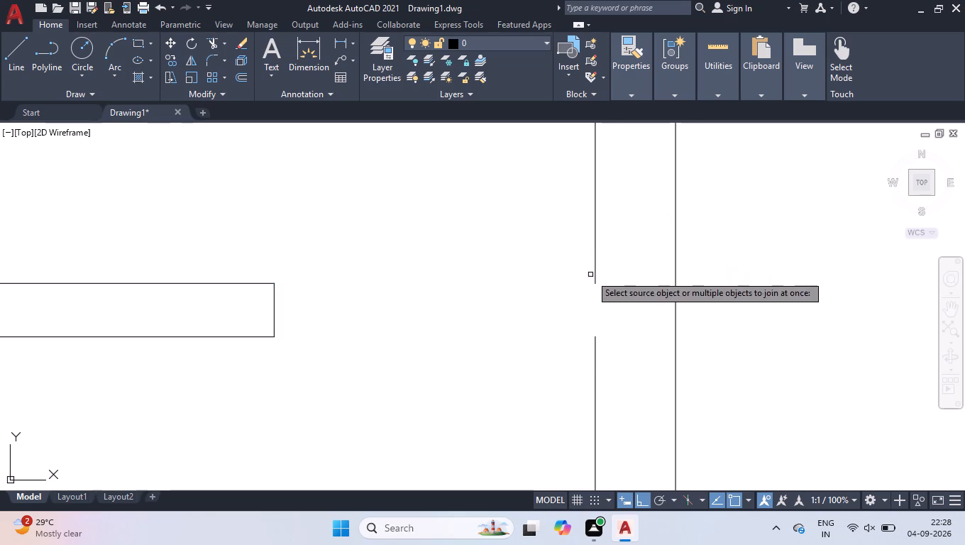
{"action": "left_click", "coordinate": [612, 254]}
{"action": "left_click", "coordinate": [564, 361]}
{"action": "key", "text": "Return"}
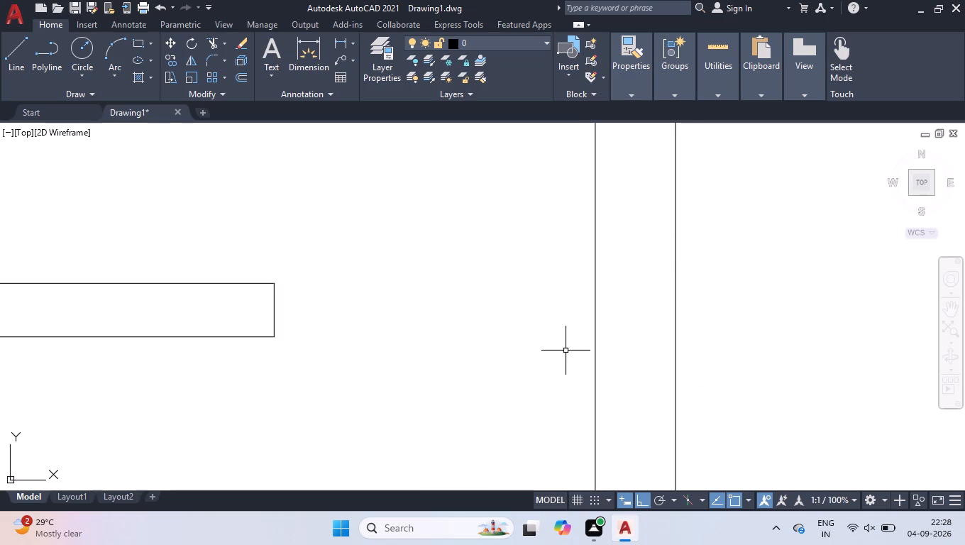
Extend the lower face of the wall below the wider room across the opening to the right wall.
{"action": "scroll", "coordinate": [566, 349], "scroll_direction": "down", "scroll_amount": 3}
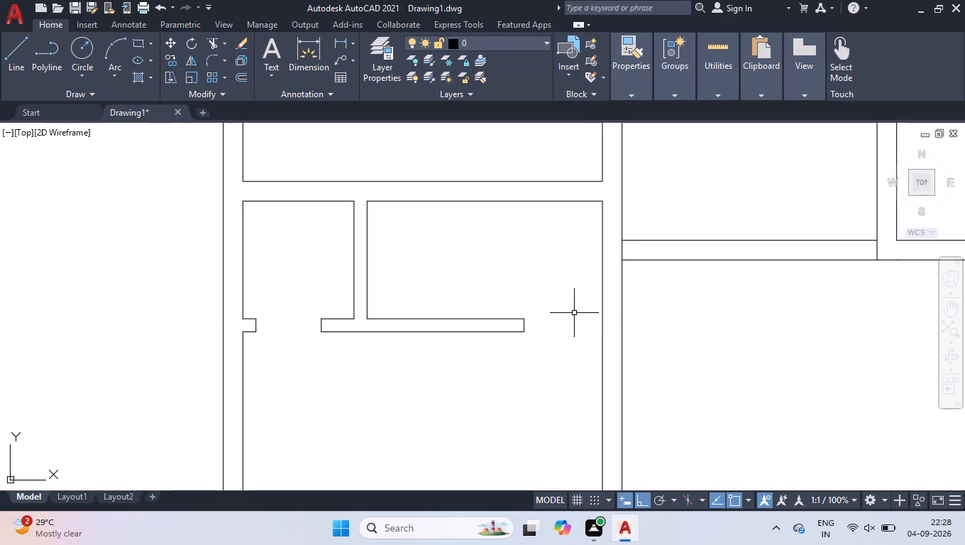
{"action": "scroll", "coordinate": [567, 319], "scroll_direction": "up", "scroll_amount": 1}
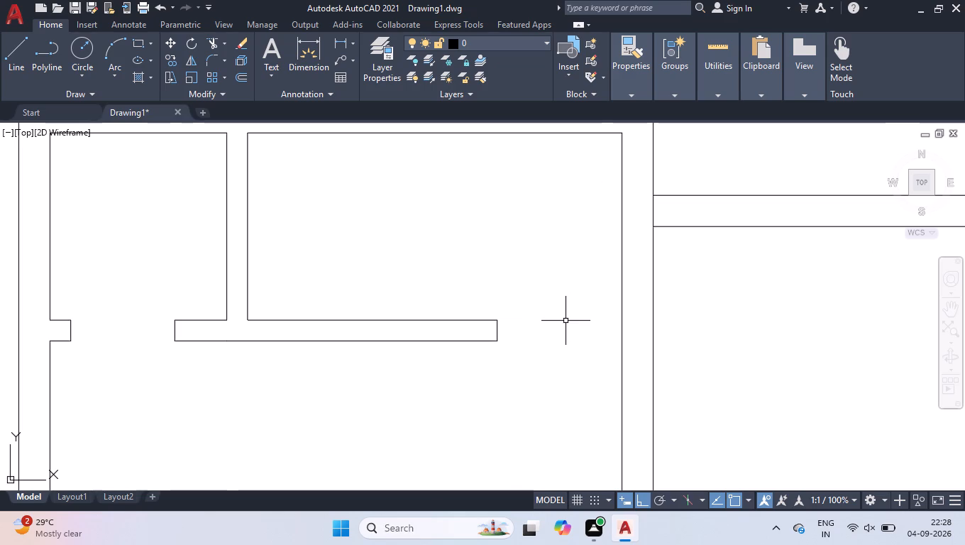
{"action": "type", "text": "ex"}
{"action": "key", "text": "Return"}
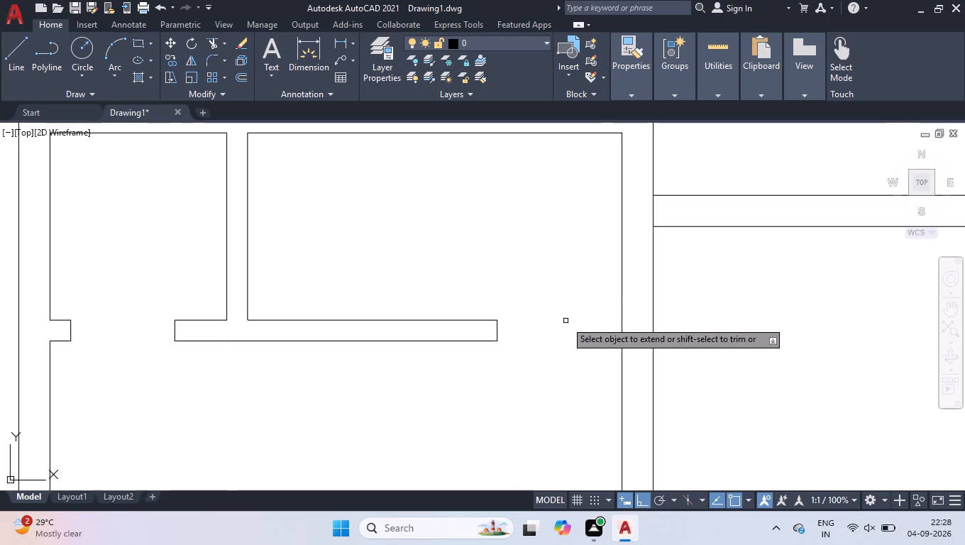
{"action": "left_click", "coordinate": [495, 339]}
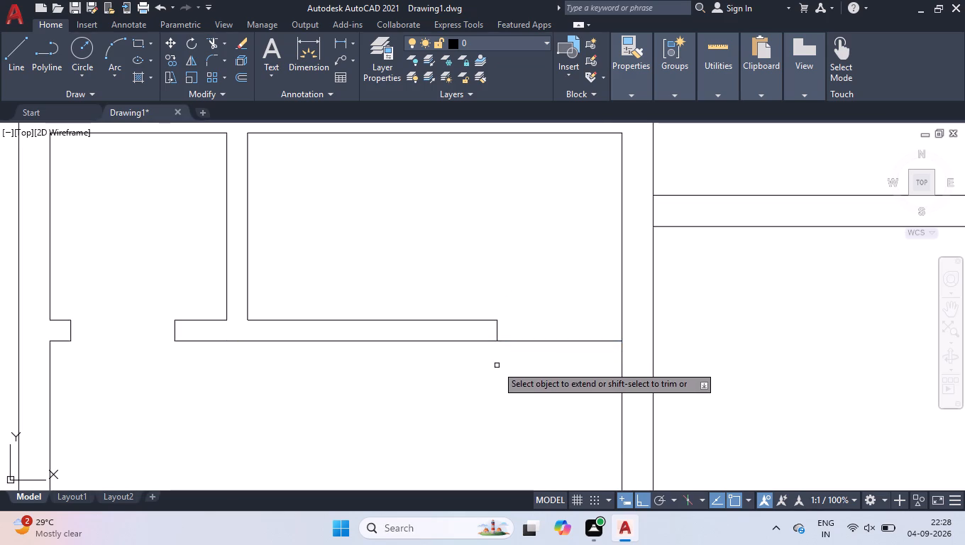
{"action": "key", "text": "Return"}
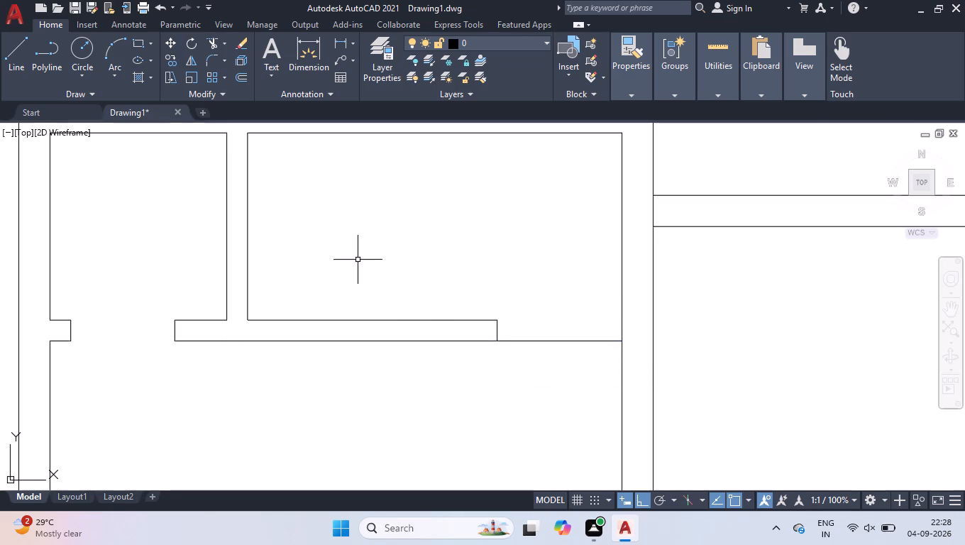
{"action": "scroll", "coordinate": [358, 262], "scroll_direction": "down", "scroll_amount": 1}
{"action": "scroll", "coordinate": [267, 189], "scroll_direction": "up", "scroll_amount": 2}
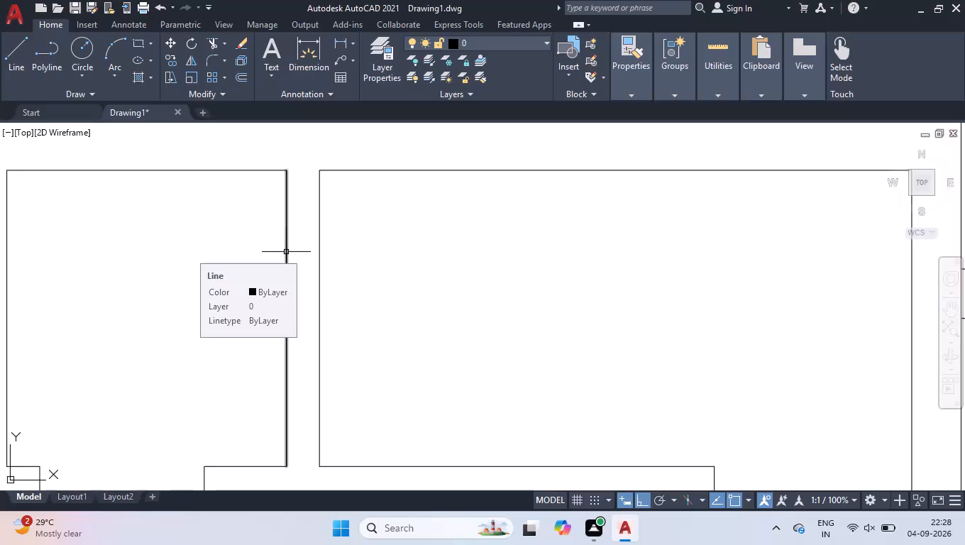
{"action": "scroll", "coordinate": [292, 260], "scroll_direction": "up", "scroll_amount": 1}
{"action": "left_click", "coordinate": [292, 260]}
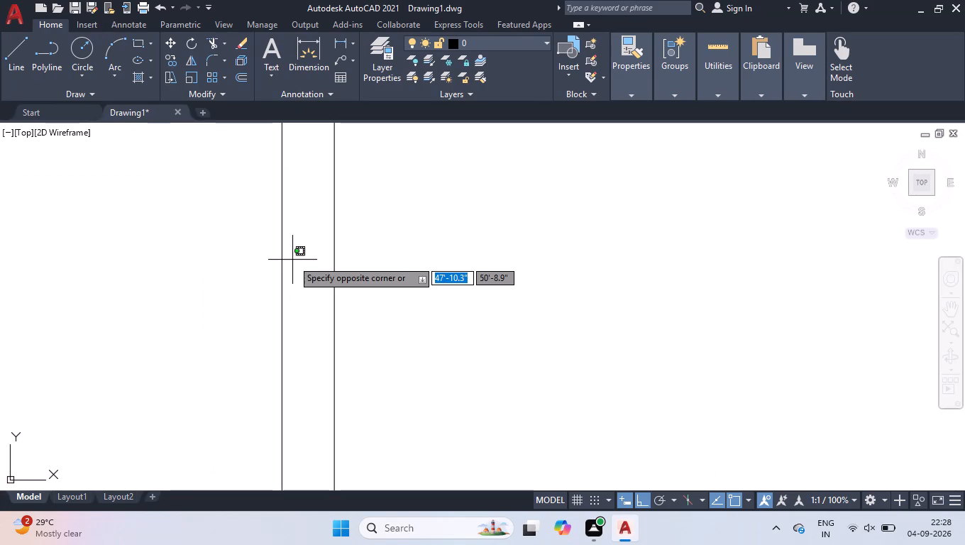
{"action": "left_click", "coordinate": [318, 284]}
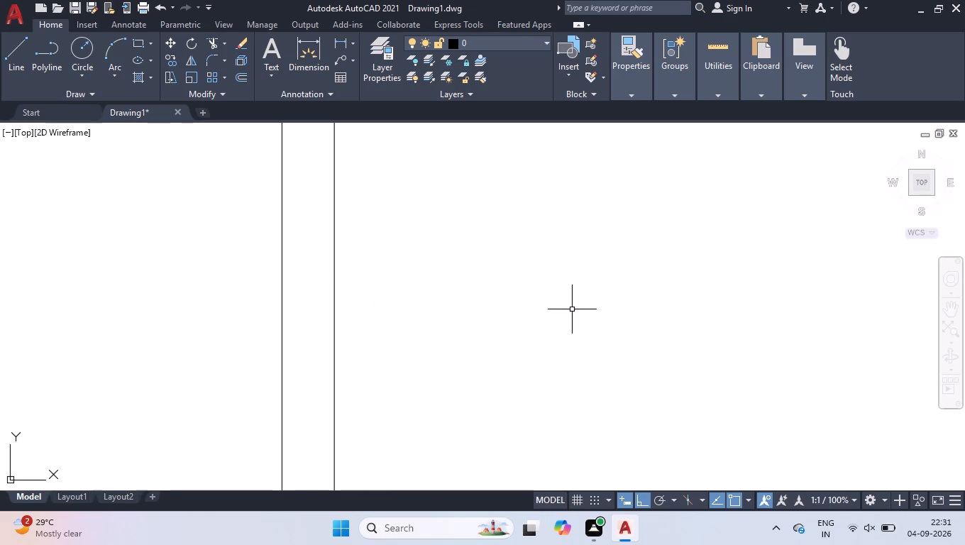
Trim the vertical wall lines crossing both ends of the two horizontal walls above and below the small central room.
{"action": "left_click", "coordinate": [922, 187]}
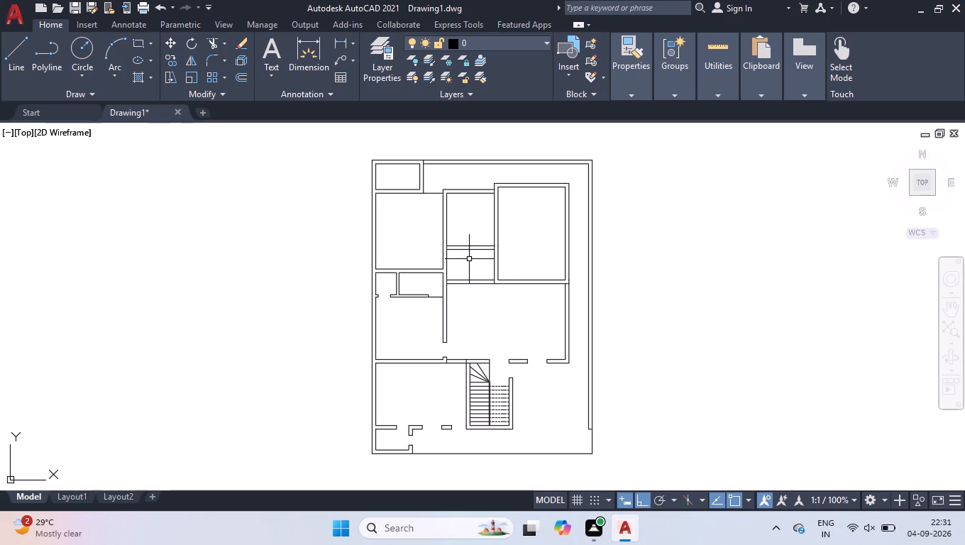
{"action": "scroll", "coordinate": [469, 259], "scroll_direction": "up", "scroll_amount": 4, "text": "ctrl"}
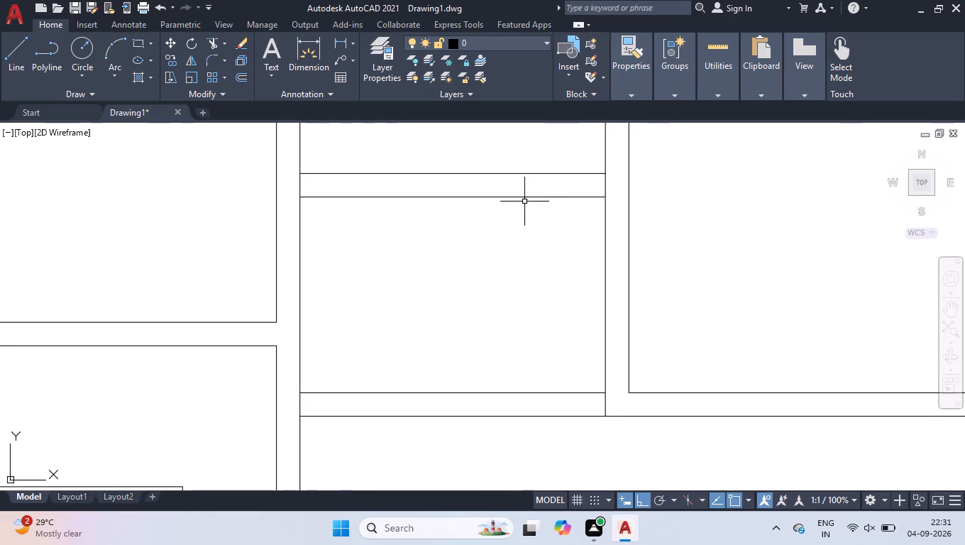
{"action": "type", "text": "tr"}
{"action": "key", "text": "Return"}
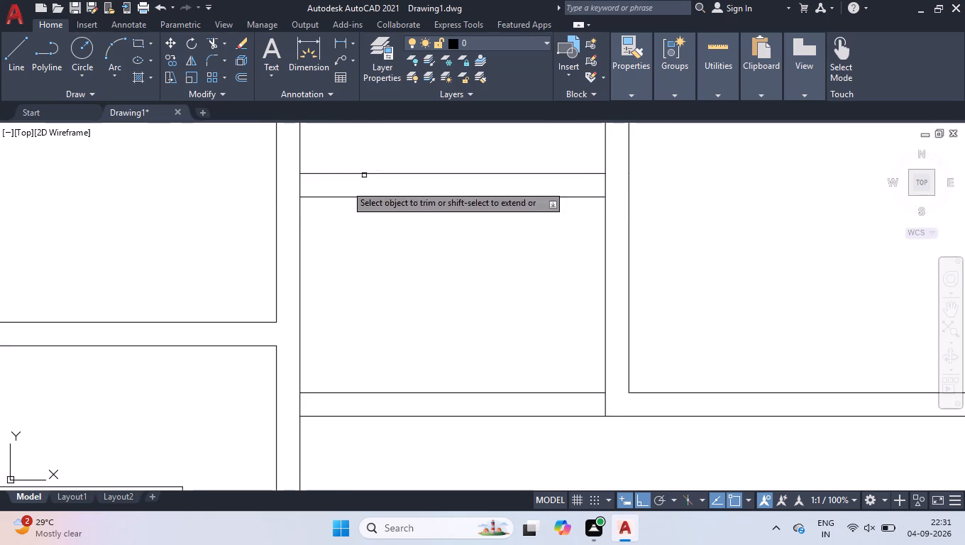
{"action": "left_click", "coordinate": [289, 187]}
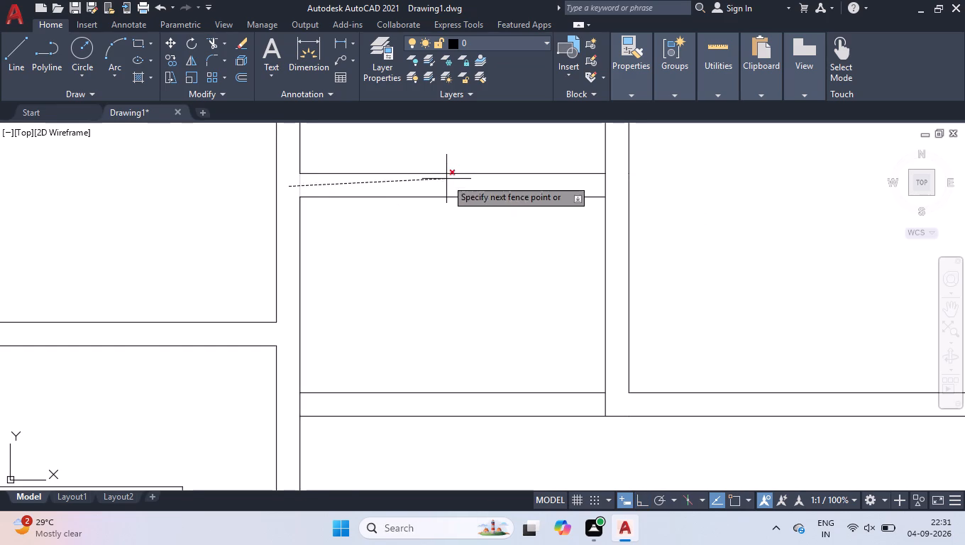
{"action": "left_click", "coordinate": [614, 179]}
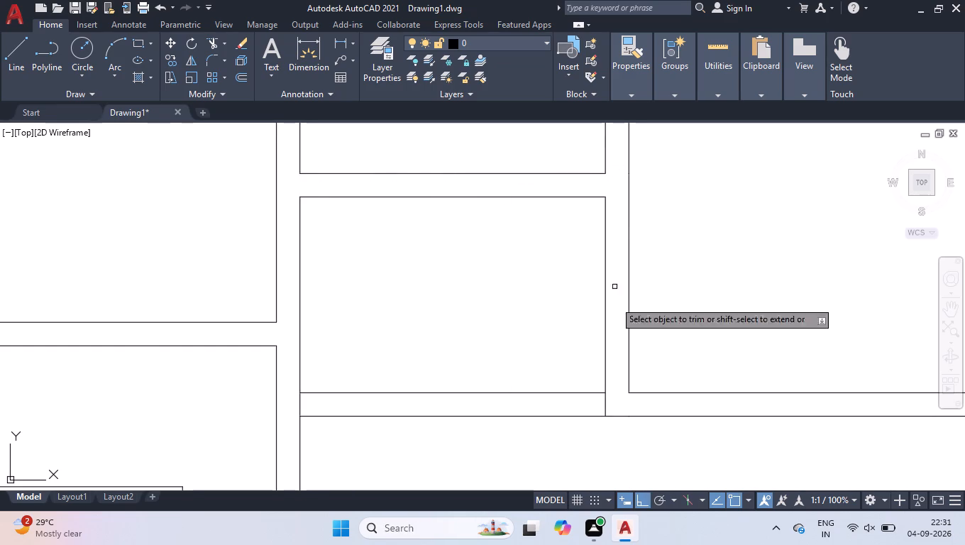
{"action": "left_click", "coordinate": [612, 402]}
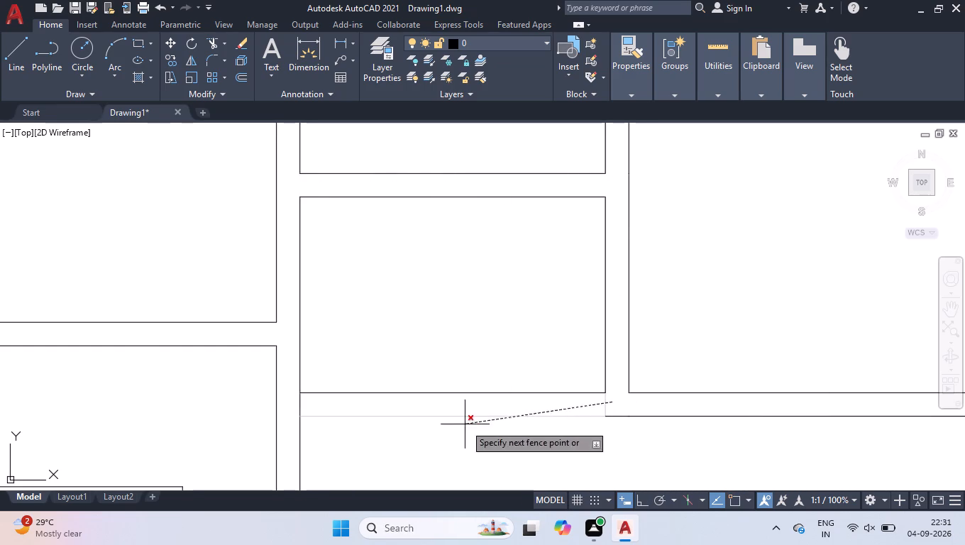
{"action": "left_click", "coordinate": [285, 406]}
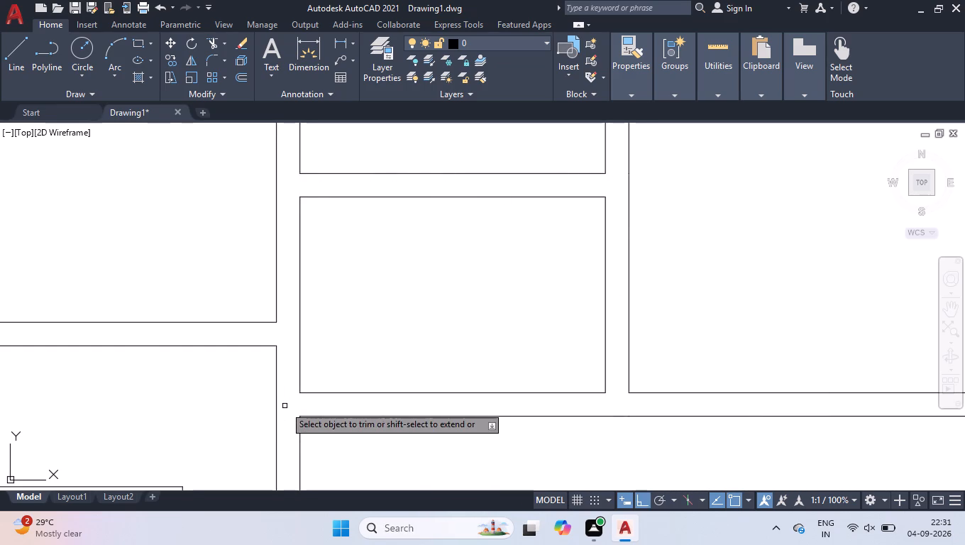
{"action": "key", "text": "Return"}
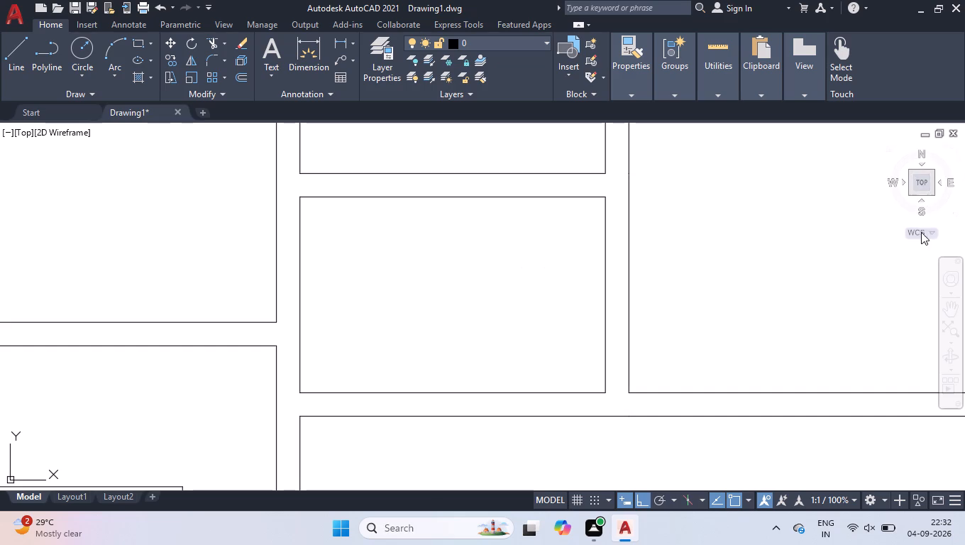
Trim the vertical wall line crossing the right end of the upper central room's top wall, where it meets the large right room.
{"action": "left_click", "coordinate": [925, 180]}
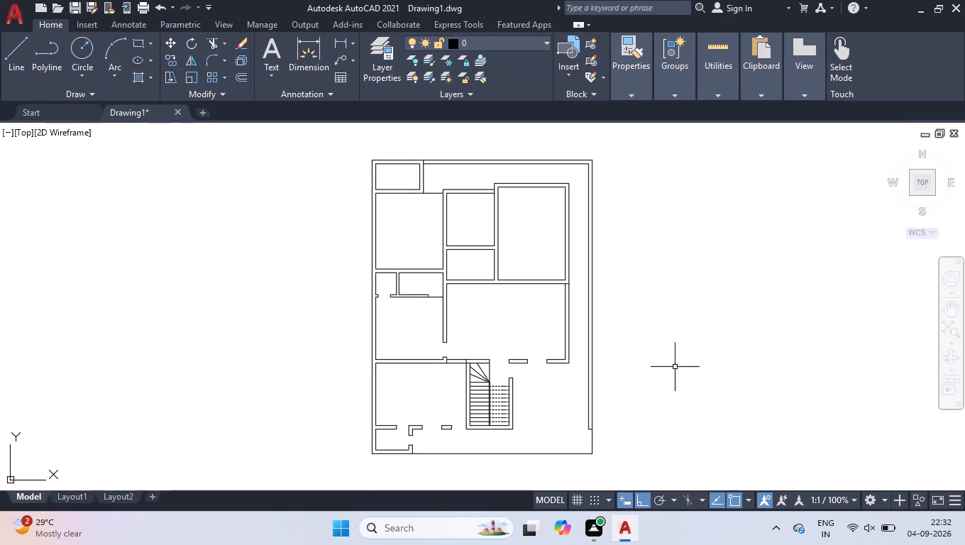
{"action": "scroll", "coordinate": [488, 189], "scroll_direction": "up", "scroll_amount": 1, "text": "ctrl"}
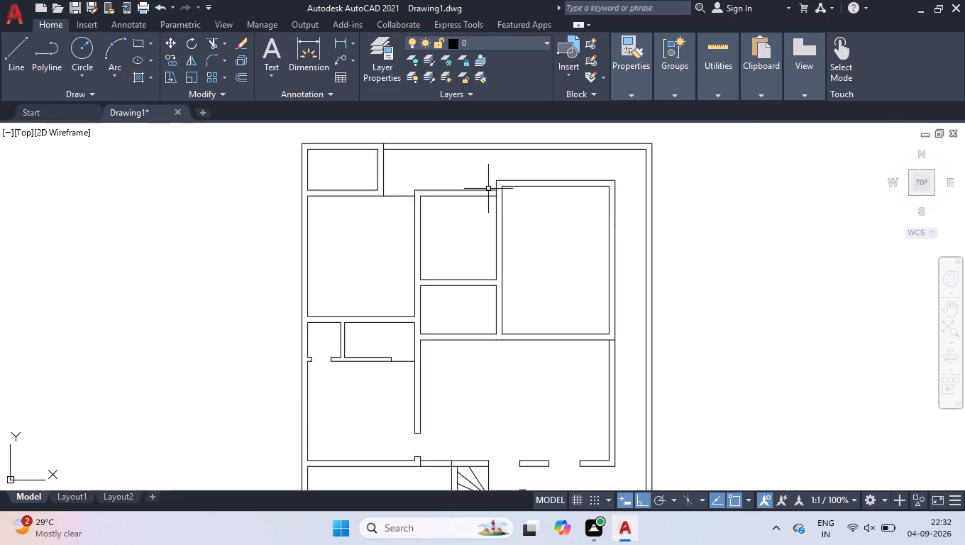
{"action": "scroll", "coordinate": [488, 189], "scroll_direction": "up", "scroll_amount": 3, "text": "ctrl"}
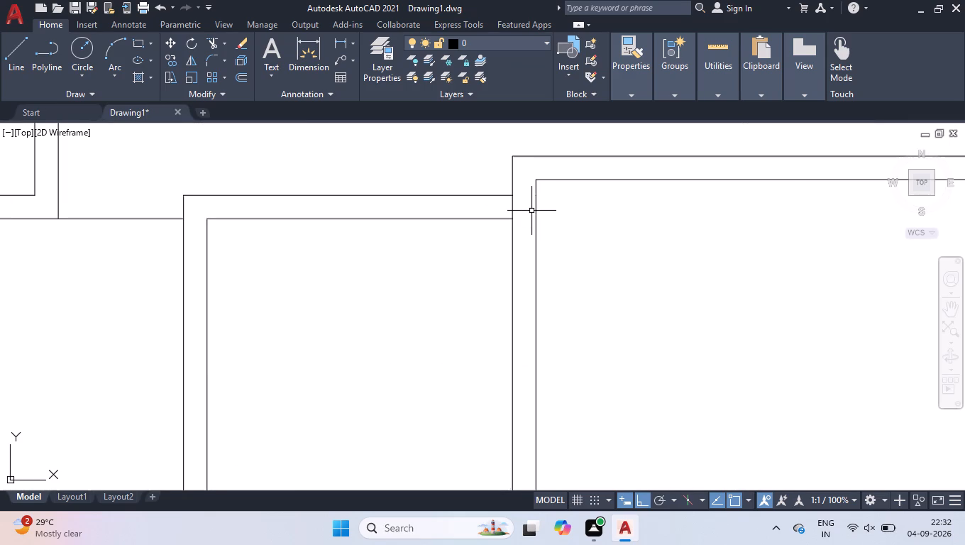
{"action": "type", "text": "tr"}
{"action": "key", "text": "Return"}
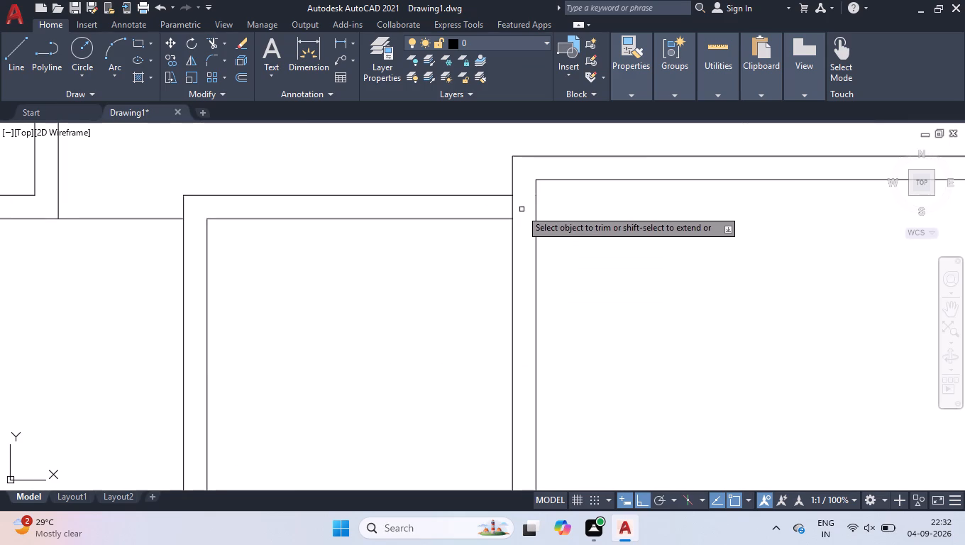
{"action": "left_click", "coordinate": [521, 209]}
{"action": "left_click", "coordinate": [498, 207]}
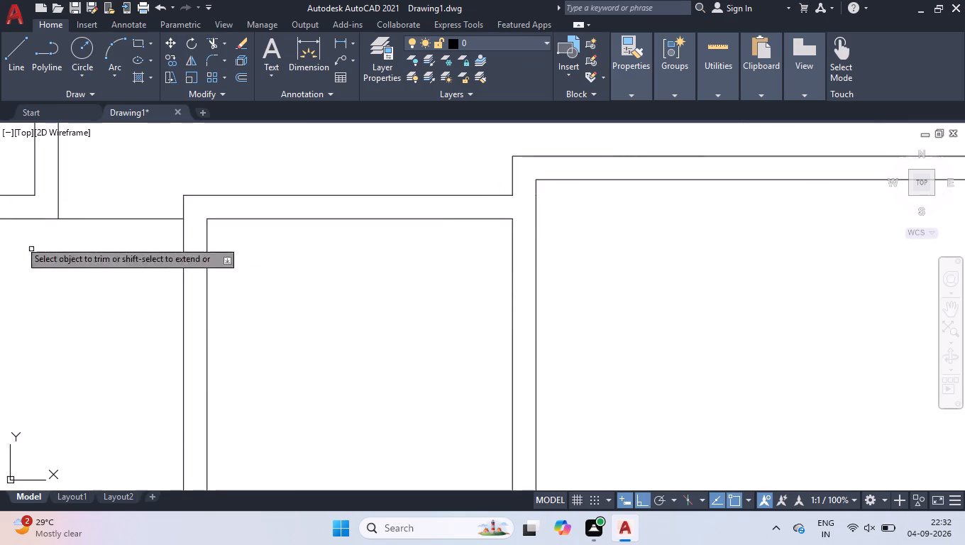
{"action": "key", "text": "Return"}
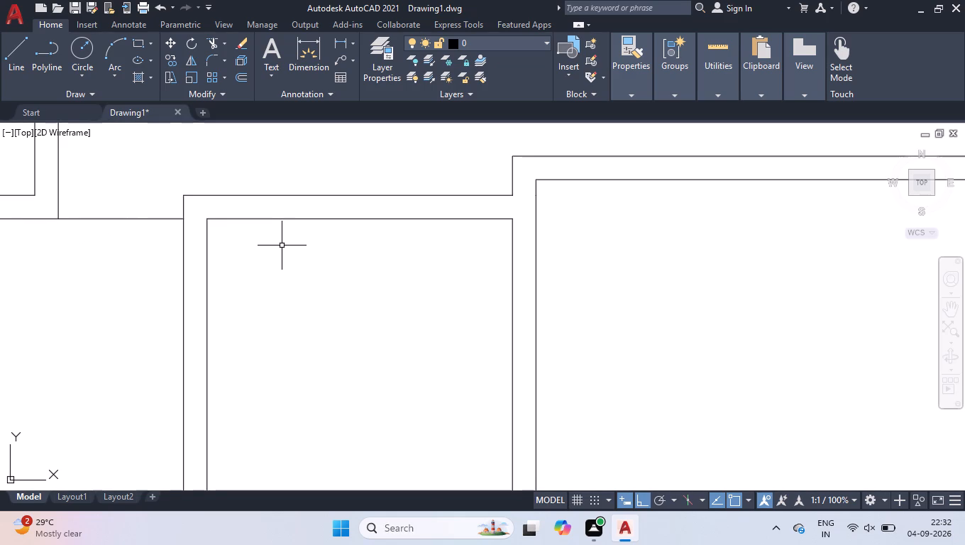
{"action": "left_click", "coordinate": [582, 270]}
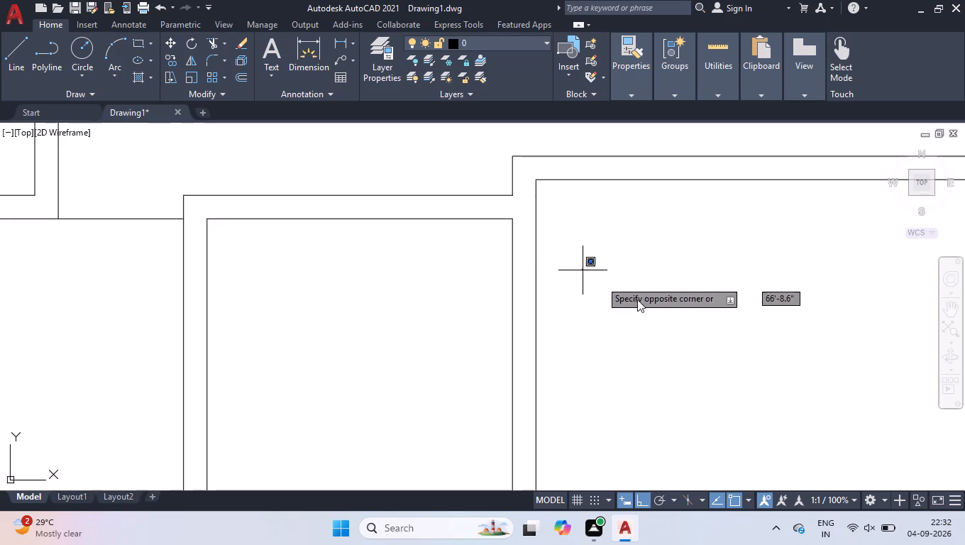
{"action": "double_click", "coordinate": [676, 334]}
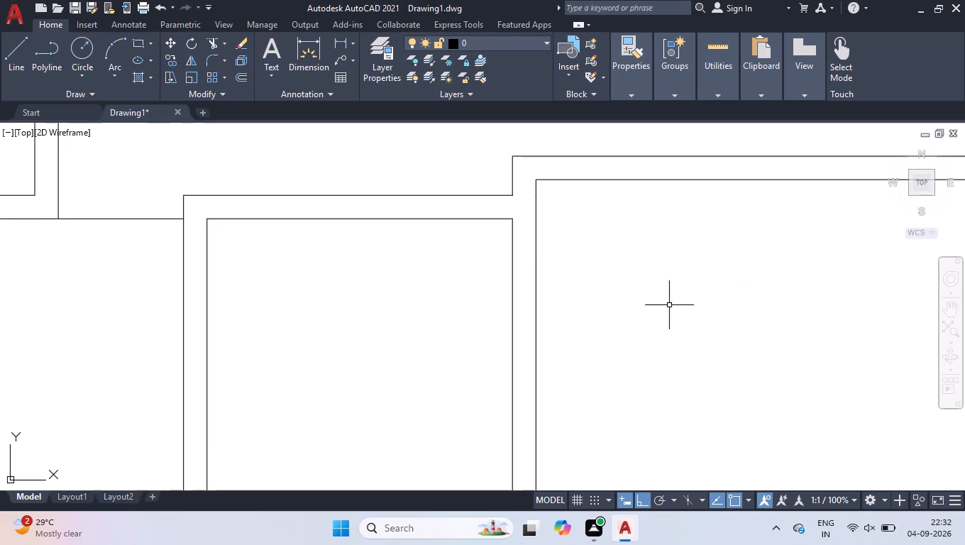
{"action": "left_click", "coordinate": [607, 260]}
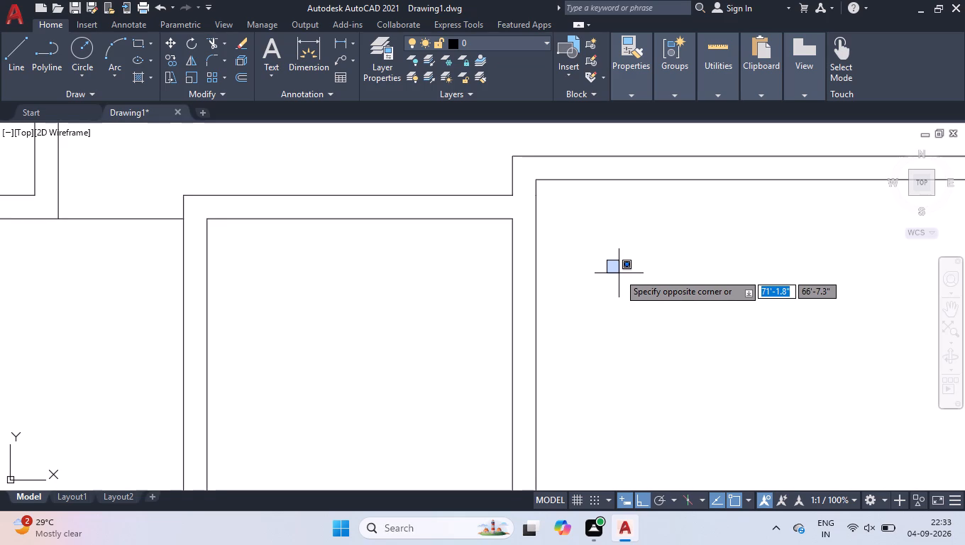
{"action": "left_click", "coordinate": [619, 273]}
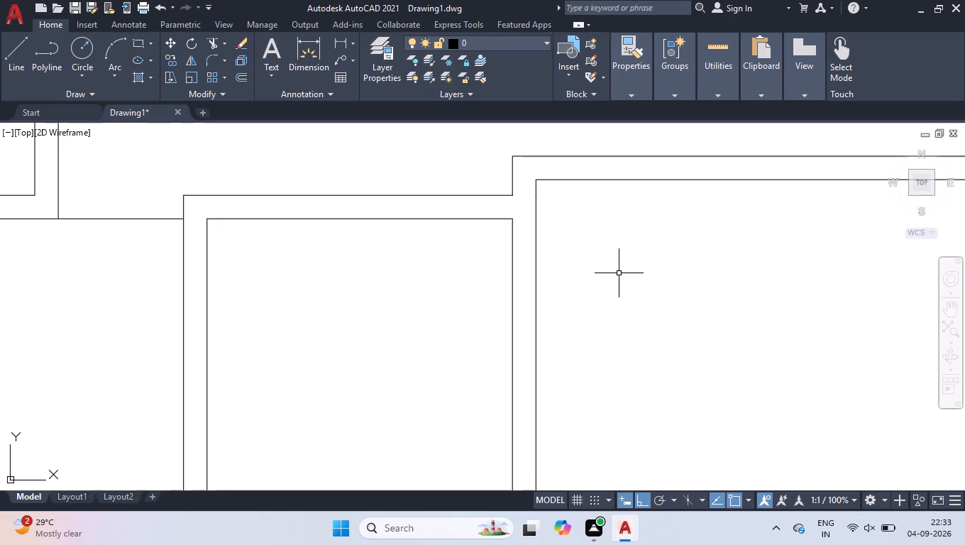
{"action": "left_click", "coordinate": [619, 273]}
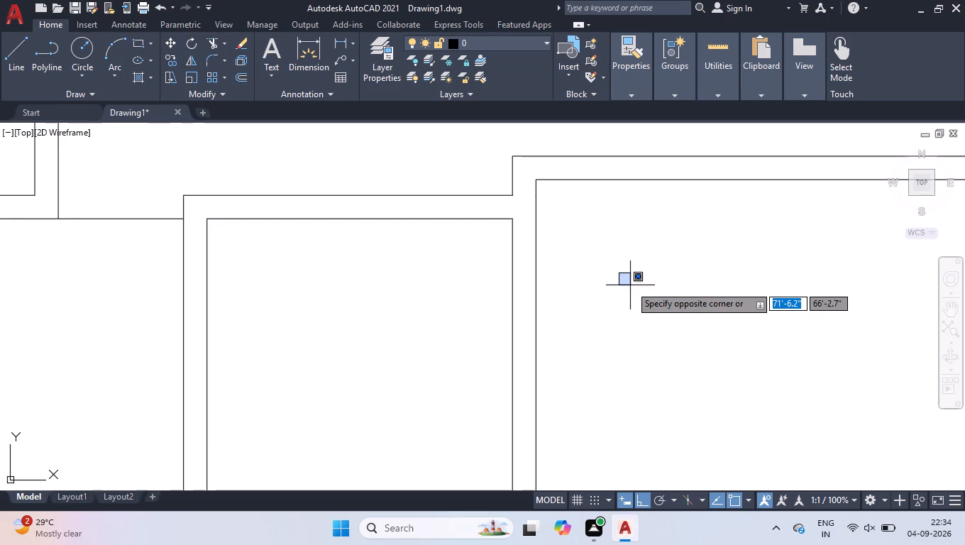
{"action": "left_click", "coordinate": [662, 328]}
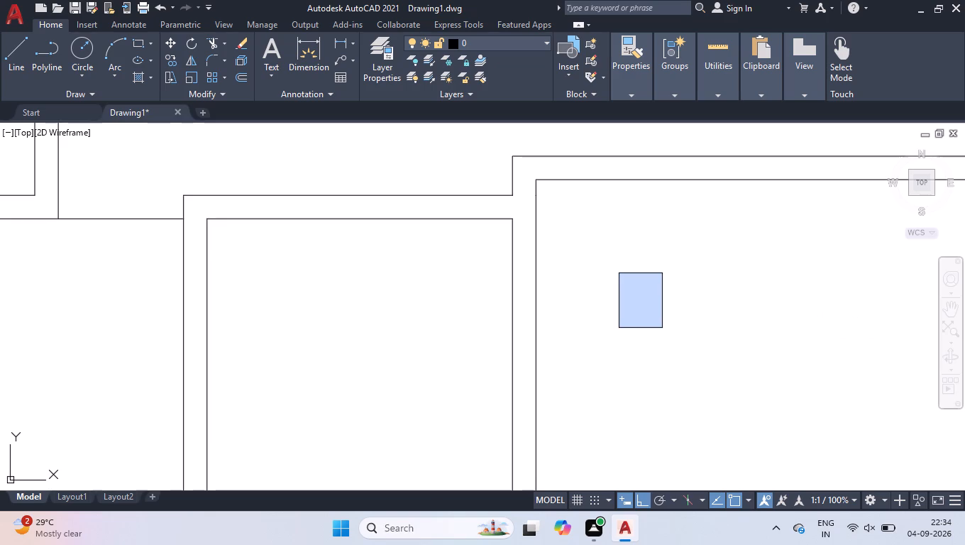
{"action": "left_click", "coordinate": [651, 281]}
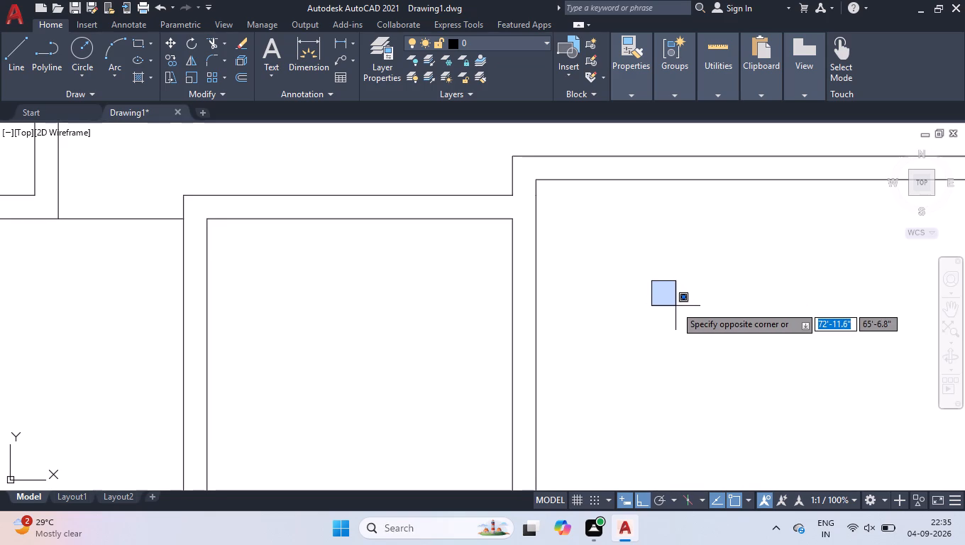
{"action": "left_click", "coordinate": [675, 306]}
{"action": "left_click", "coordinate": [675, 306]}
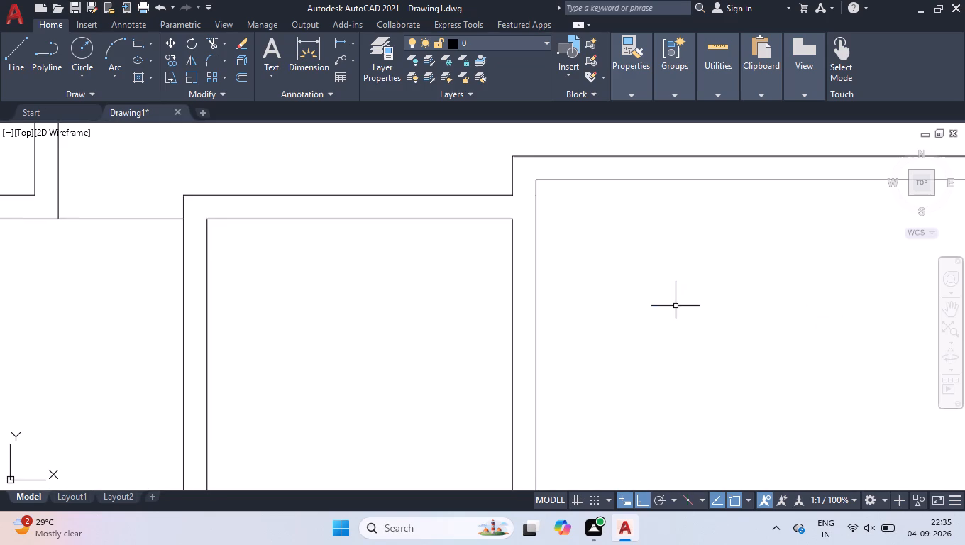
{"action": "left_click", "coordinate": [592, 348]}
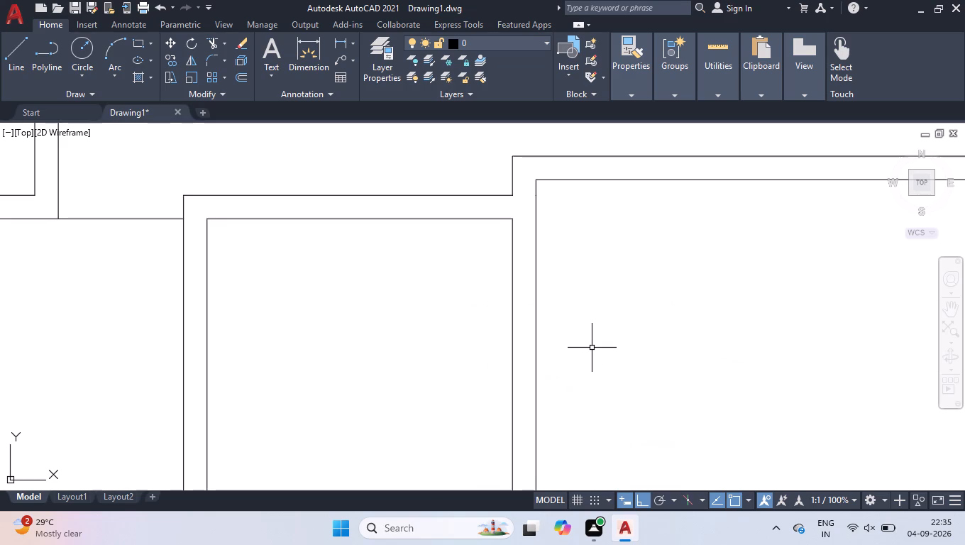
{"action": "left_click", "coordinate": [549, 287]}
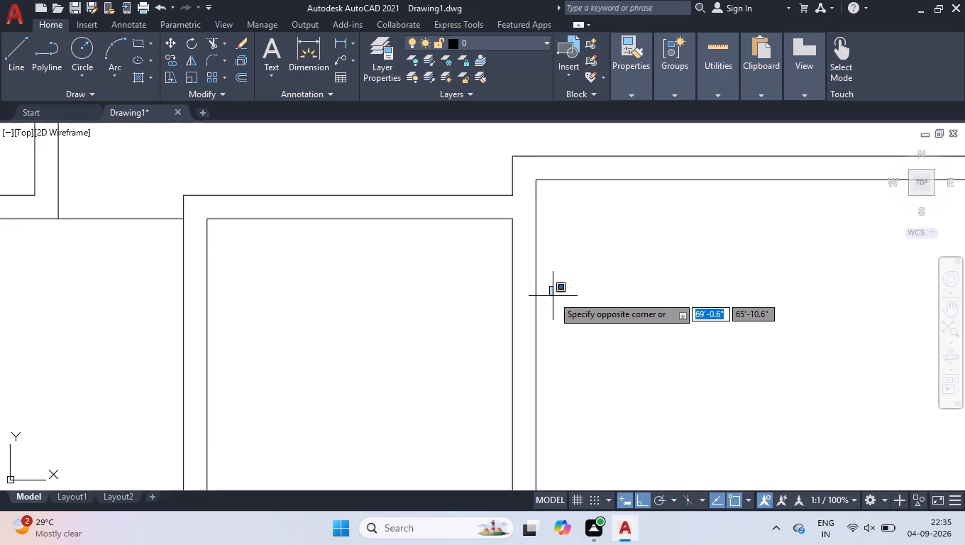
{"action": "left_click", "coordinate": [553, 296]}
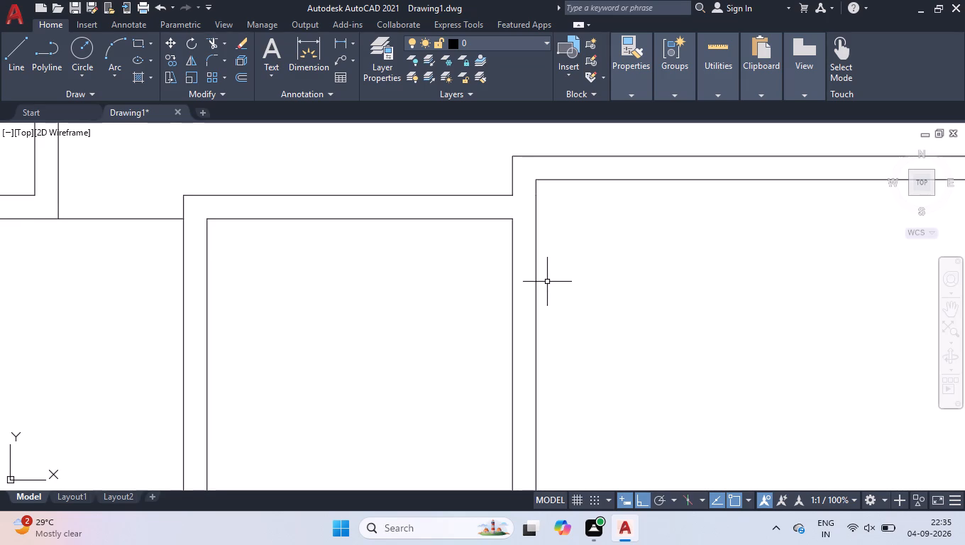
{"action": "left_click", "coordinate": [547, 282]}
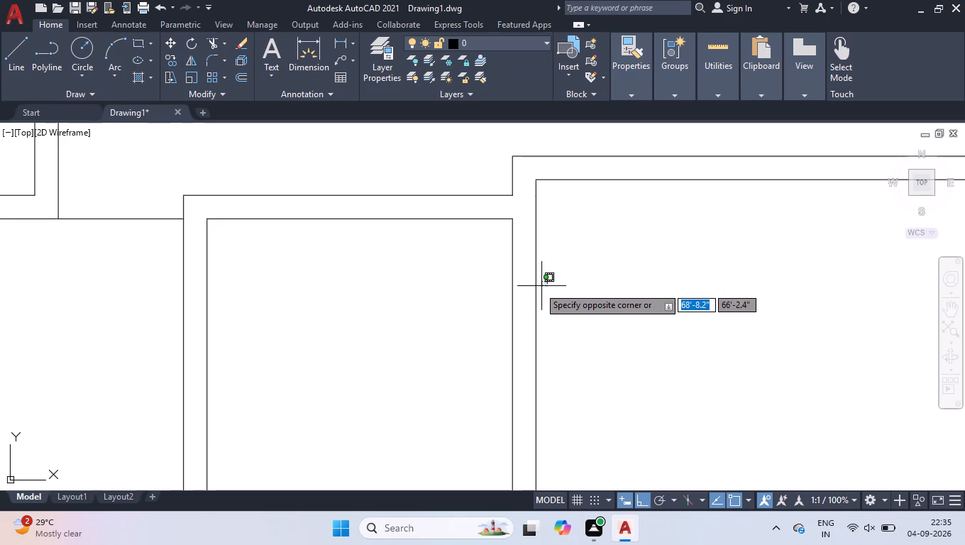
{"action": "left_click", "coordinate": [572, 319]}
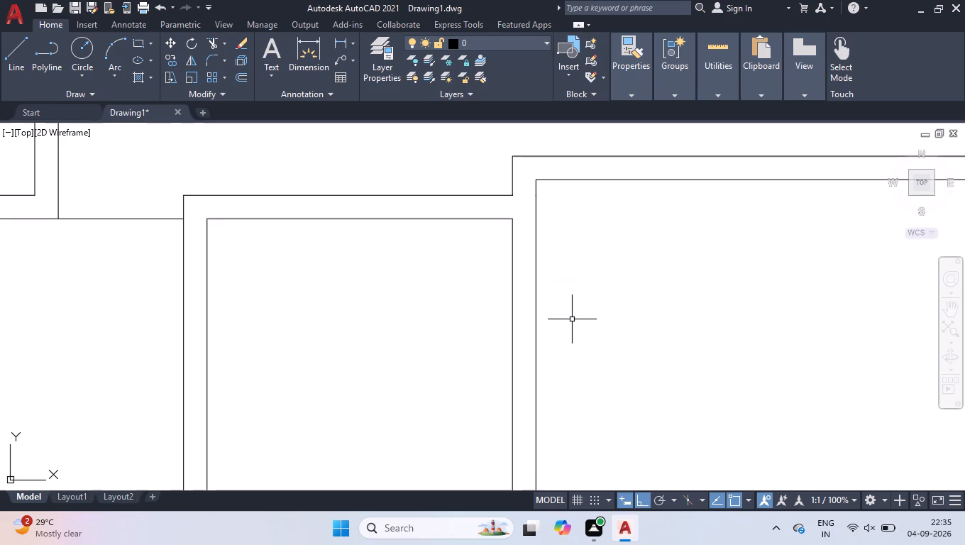
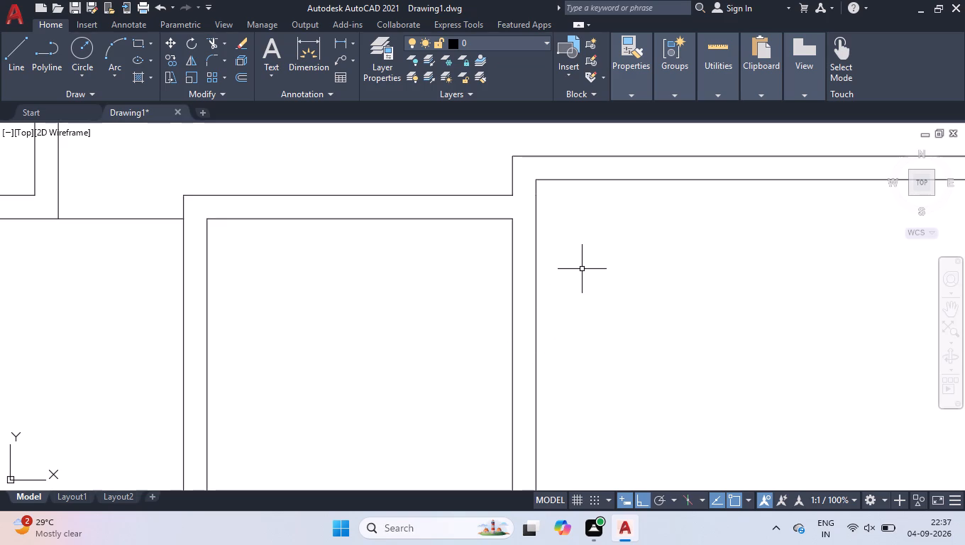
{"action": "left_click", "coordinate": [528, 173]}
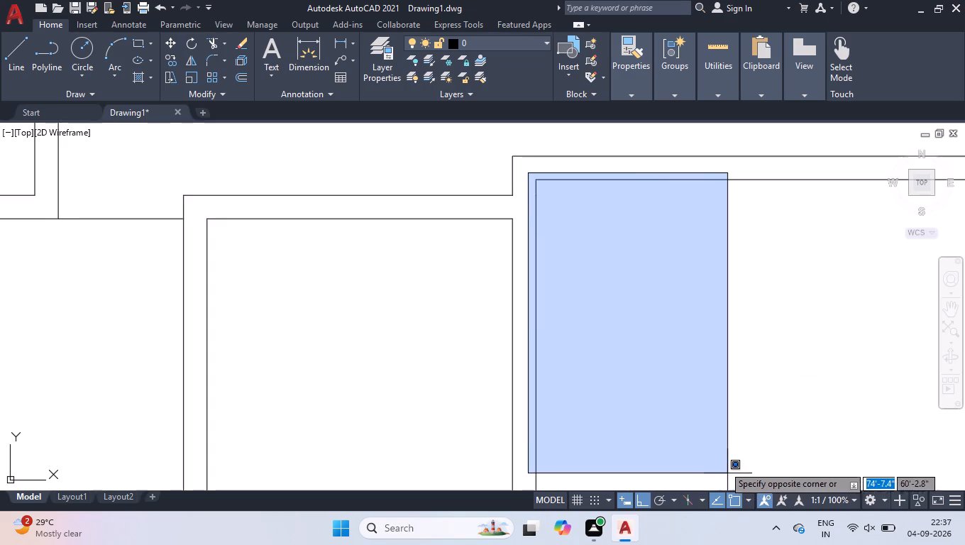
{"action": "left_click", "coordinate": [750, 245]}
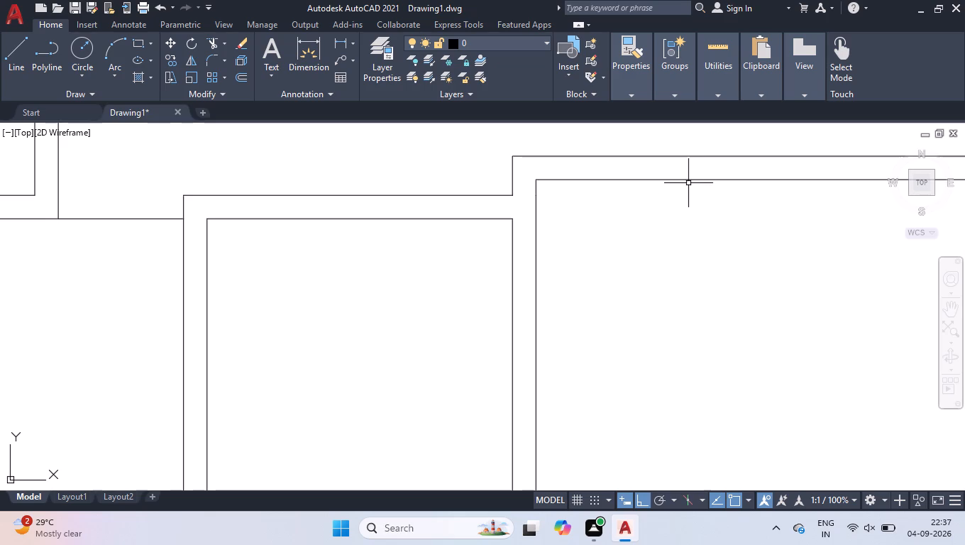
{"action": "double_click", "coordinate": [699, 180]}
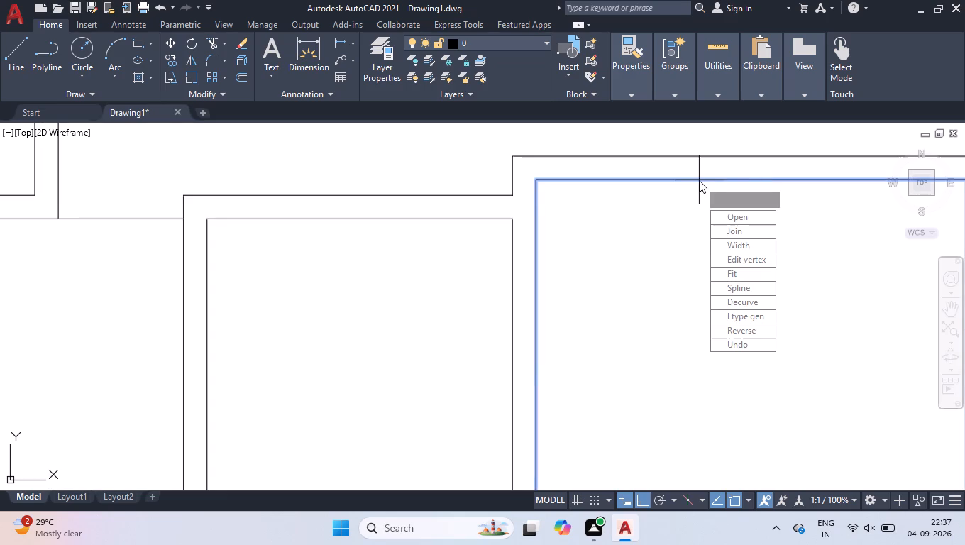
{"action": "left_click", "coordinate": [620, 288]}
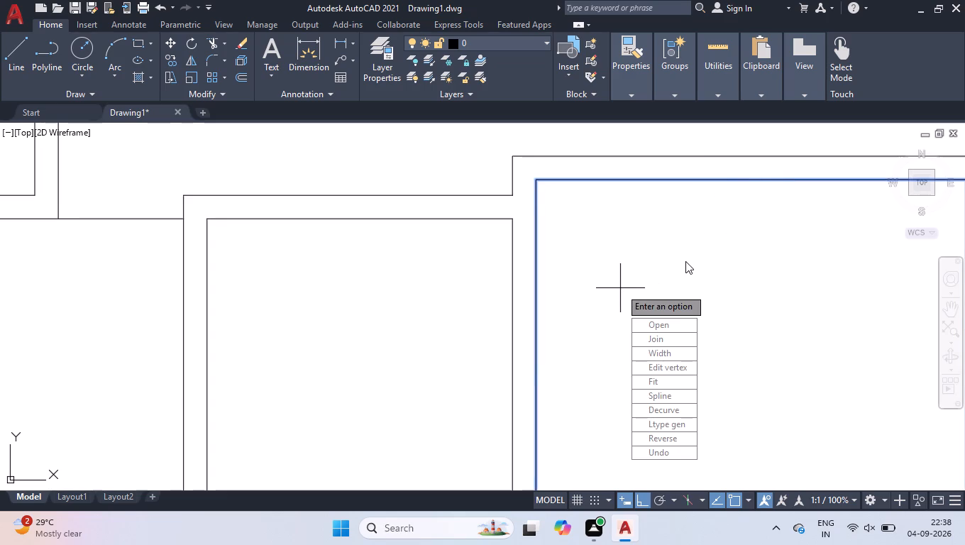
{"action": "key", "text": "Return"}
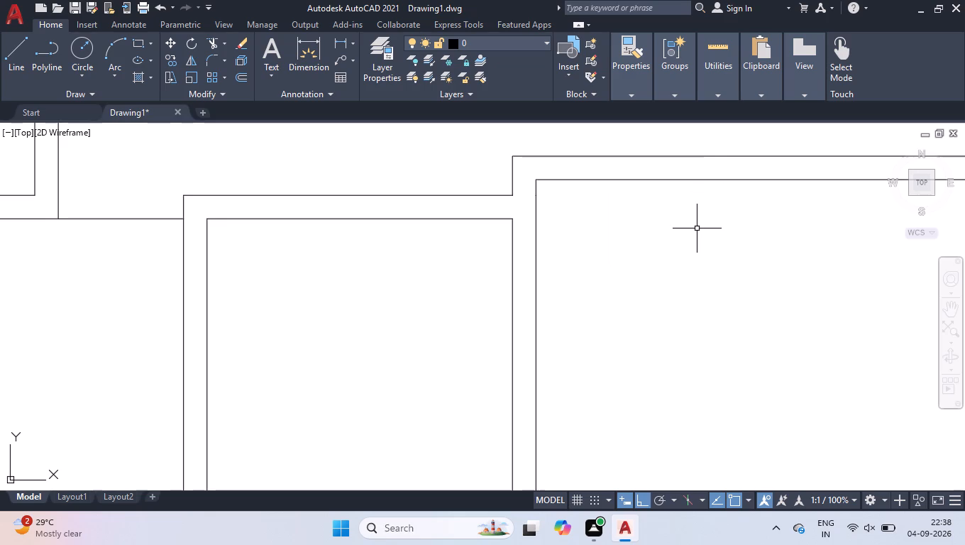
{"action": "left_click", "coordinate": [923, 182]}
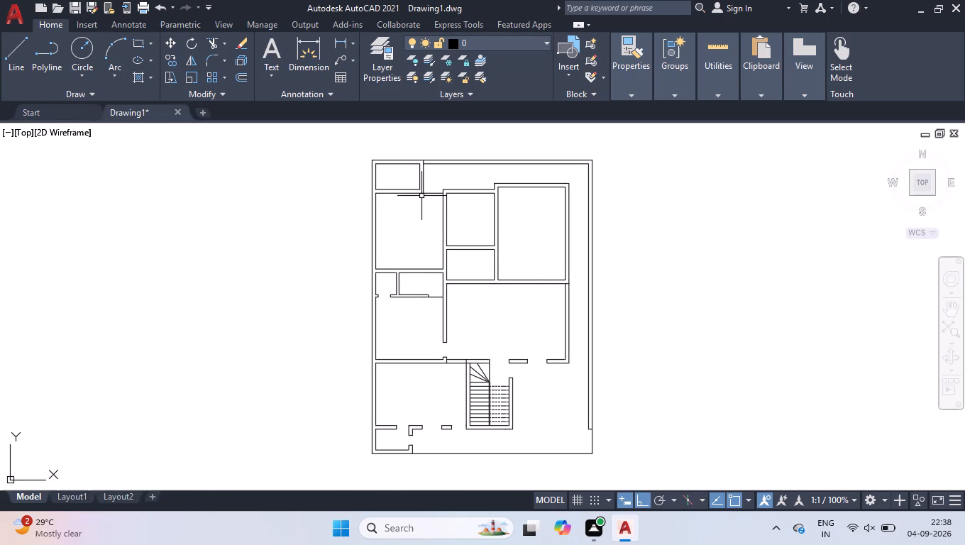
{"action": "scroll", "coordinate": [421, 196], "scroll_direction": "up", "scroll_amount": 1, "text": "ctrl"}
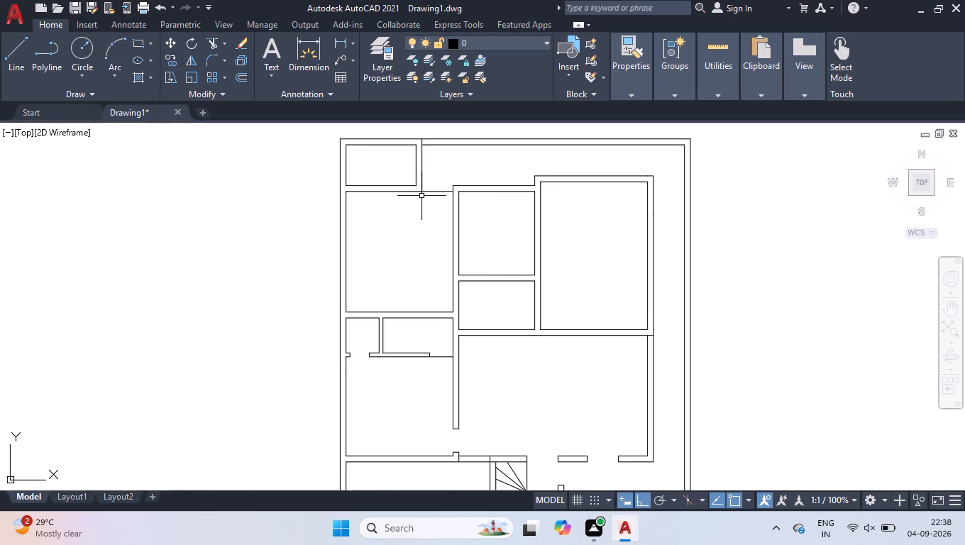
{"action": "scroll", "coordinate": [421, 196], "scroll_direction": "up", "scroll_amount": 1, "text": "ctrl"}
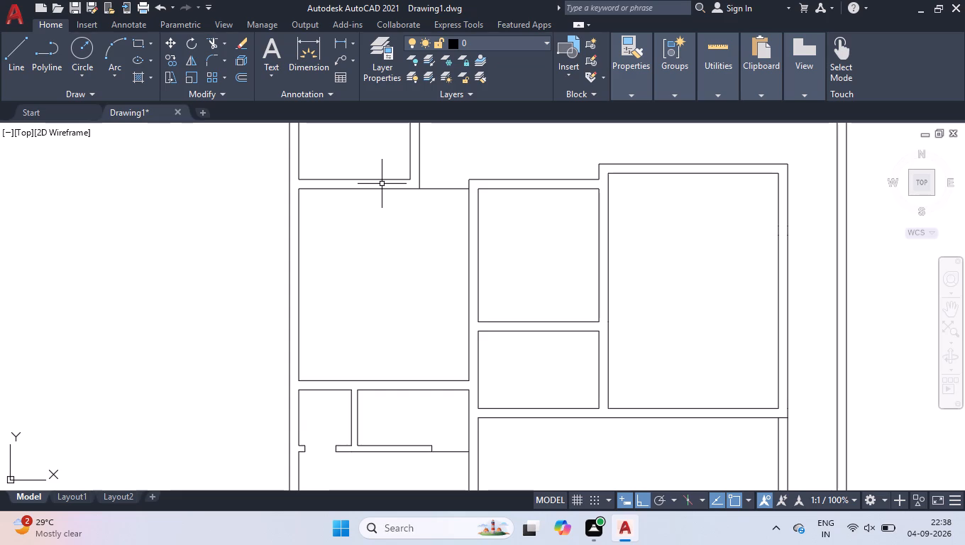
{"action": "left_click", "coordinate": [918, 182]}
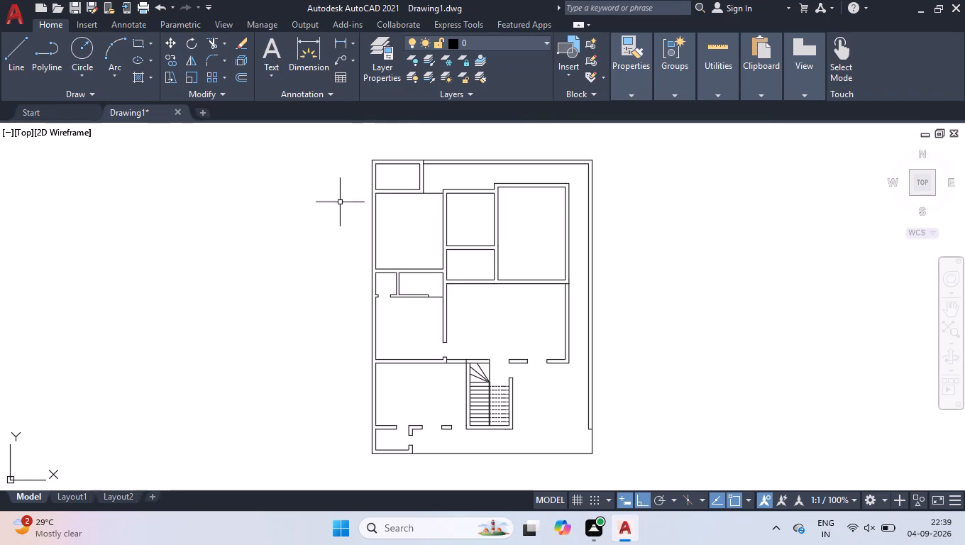
Draw a short line across the wall thickness from the inner south-east corner of the small north-west room down to the room below.
{"action": "scroll", "coordinate": [403, 164], "scroll_direction": "up", "scroll_amount": 4, "text": "ctrl"}
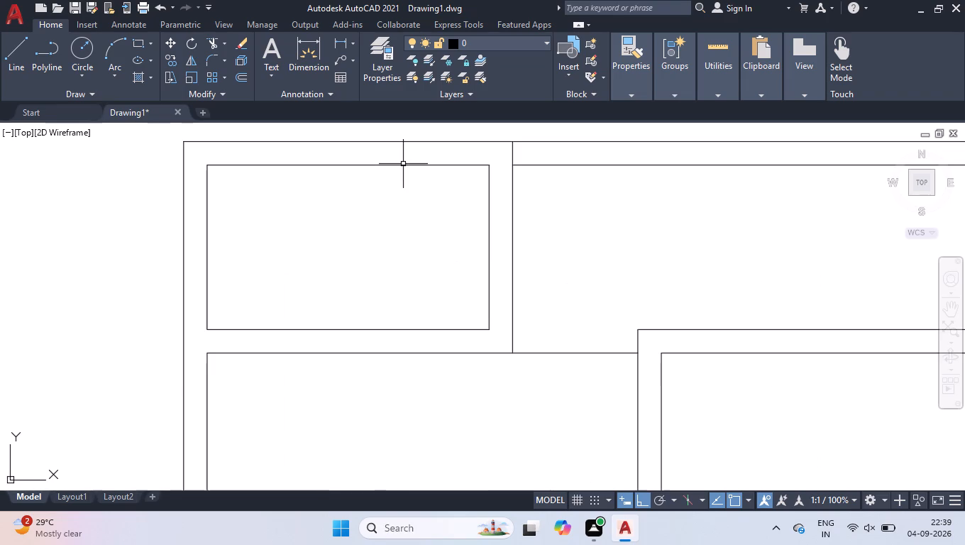
{"action": "key", "text": "l"}
{"action": "key", "text": "Return"}
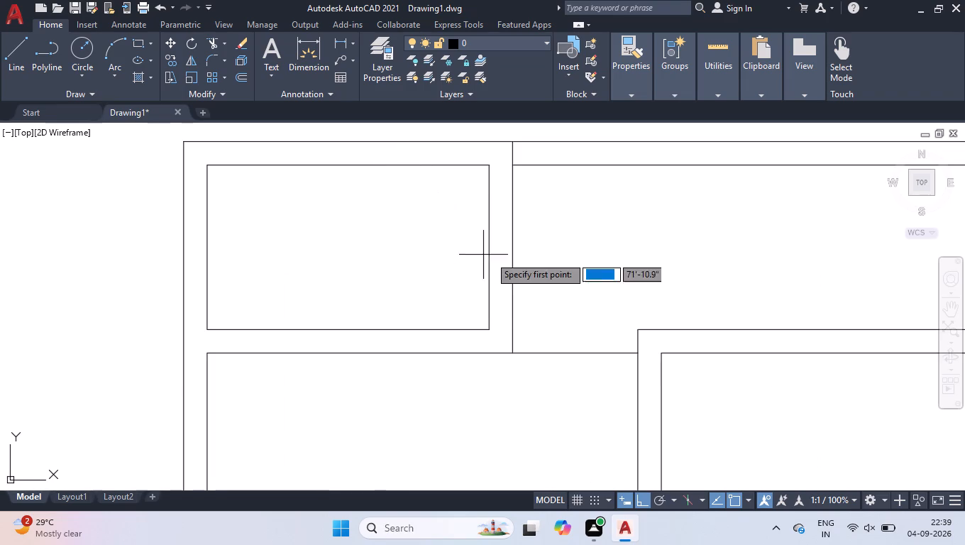
{"action": "left_click", "coordinate": [490, 331]}
{"action": "left_click", "coordinate": [489, 351]}
{"action": "key", "text": "Return"}
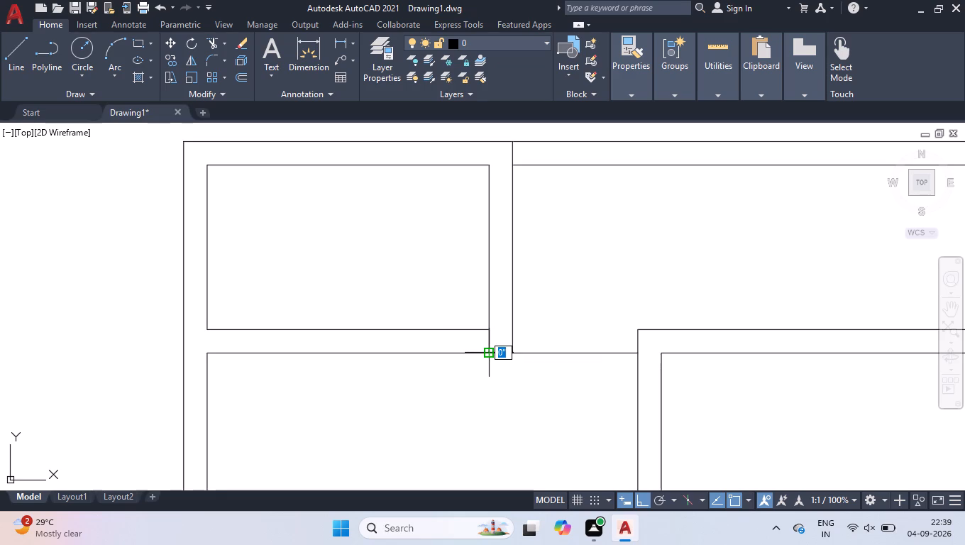
Offset the short jamb line 3' to the west to mark the other side of the door opening.
{"action": "left_click_drag", "start_coordinate": [479, 314], "coordinate": [520, 363]}
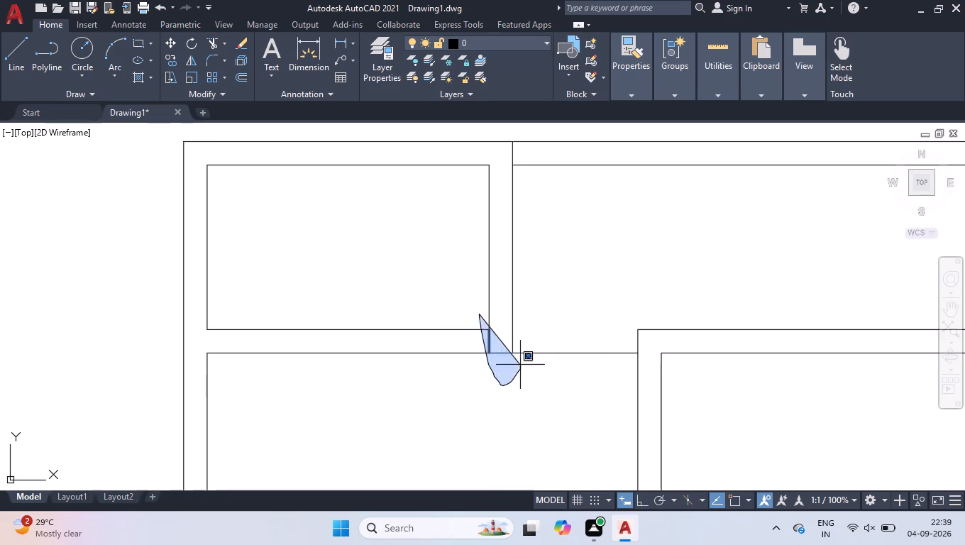
{"action": "left_click_drag", "start_coordinate": [520, 363], "coordinate": [515, 336]}
{"action": "left_click", "coordinate": [515, 336]}
{"action": "left_click", "coordinate": [523, 336]}
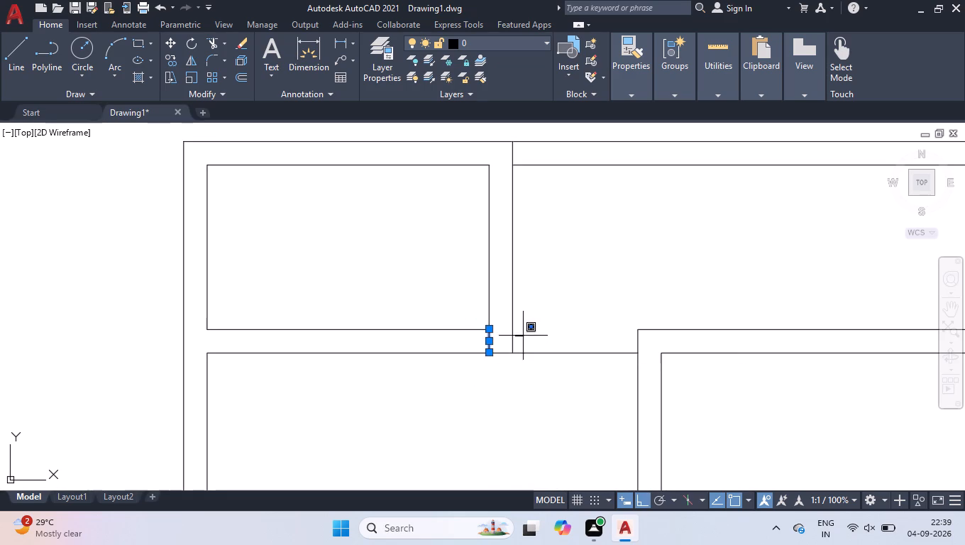
{"action": "left_click", "coordinate": [490, 341]}
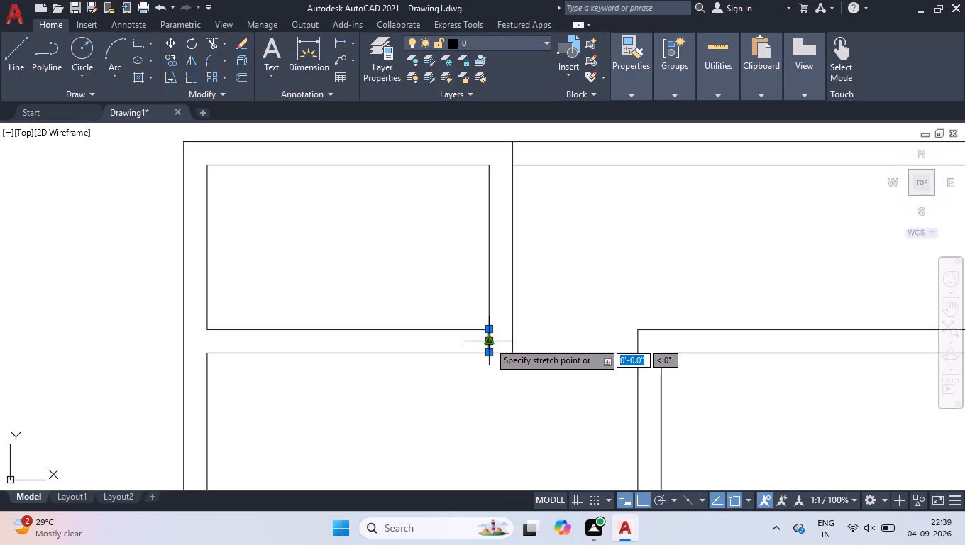
{"action": "left_click", "coordinate": [489, 342]}
{"action": "type", "text": "off"}
{"action": "key", "text": "Return"}
{"action": "type", "text": "3'"}
{"action": "key", "text": "Return"}
{"action": "left_click", "coordinate": [447, 343]}
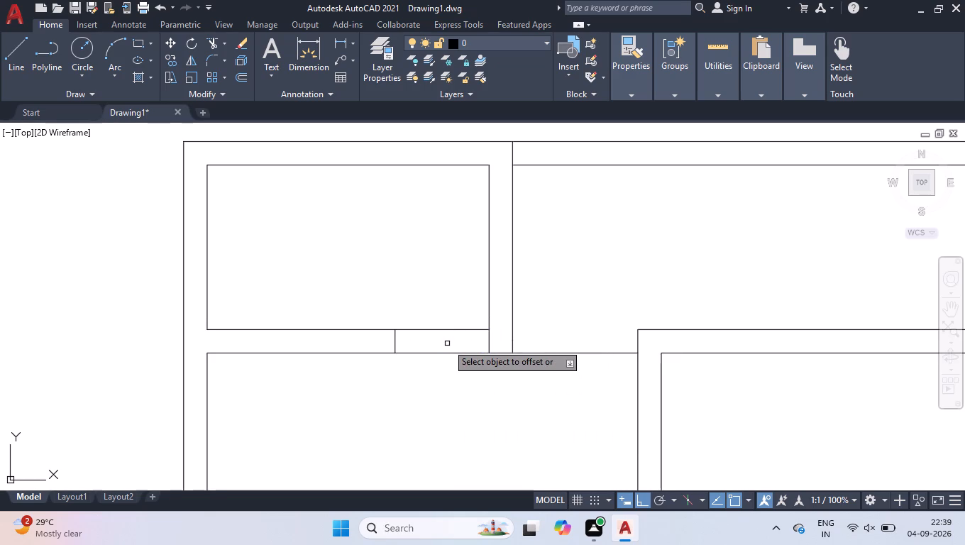
{"action": "key", "text": "Return"}
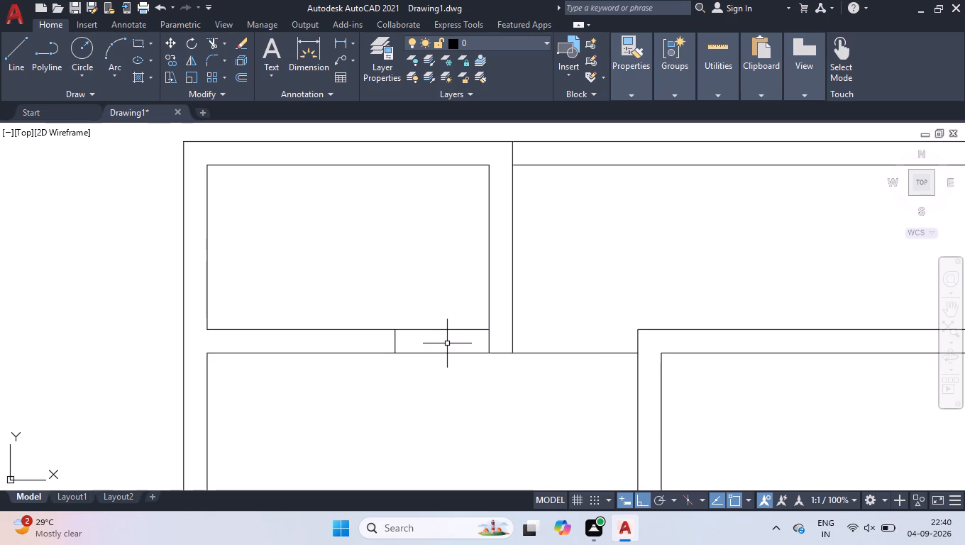
Trim the small north-west room's inner south wall line between the two jamb lines.
{"action": "type", "text": "tr"}
{"action": "key", "text": "Return"}
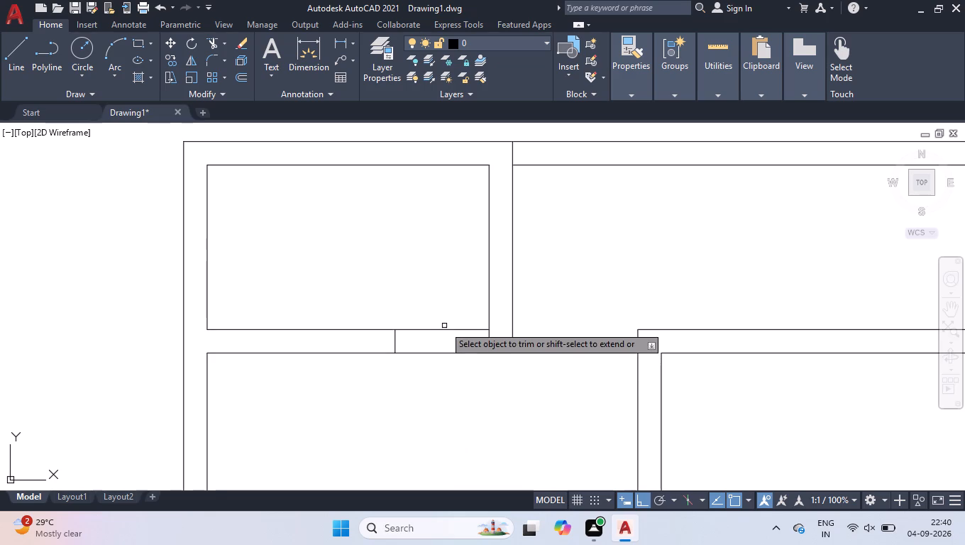
{"action": "left_click", "coordinate": [444, 326]}
{"action": "left_click", "coordinate": [443, 332]}
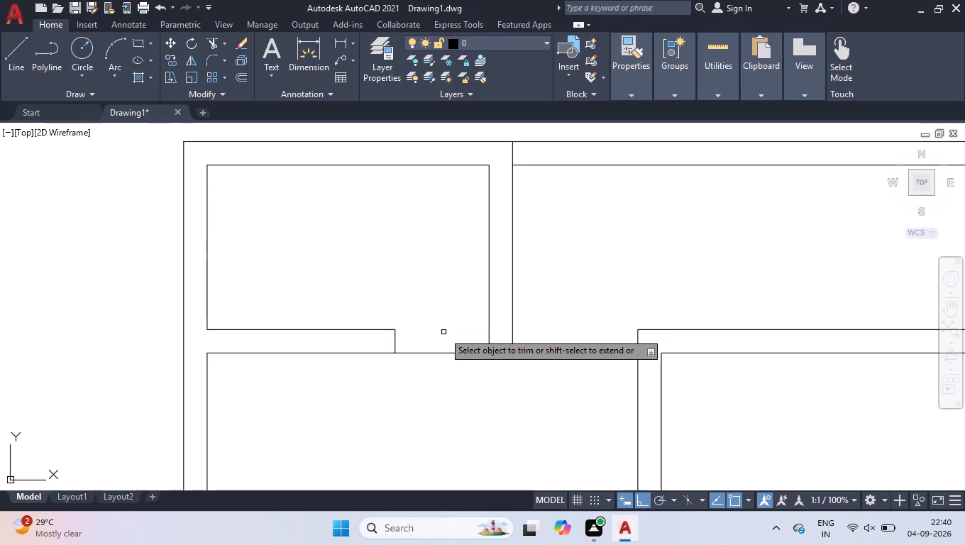
{"action": "key", "text": "Return"}
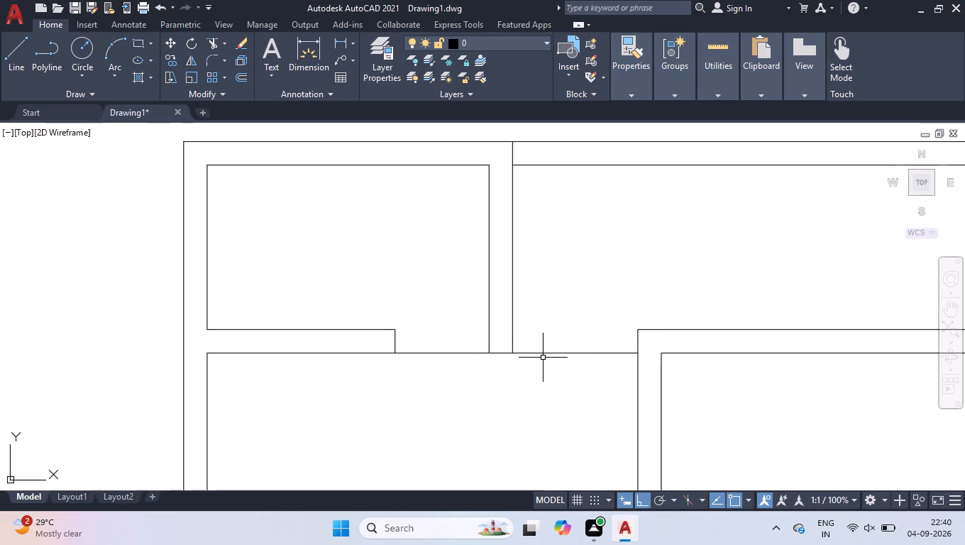
Join the short east jamb line with the small north-west room's inner east wall line.
{"action": "scroll", "coordinate": [543, 358], "scroll_direction": "down", "scroll_amount": 4, "text": "ctrl"}
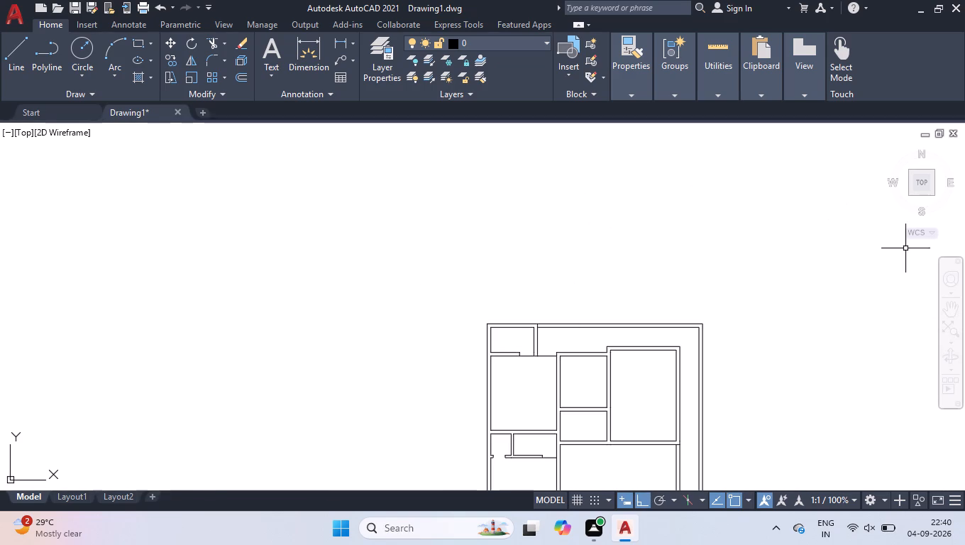
{"action": "left_click", "coordinate": [928, 182]}
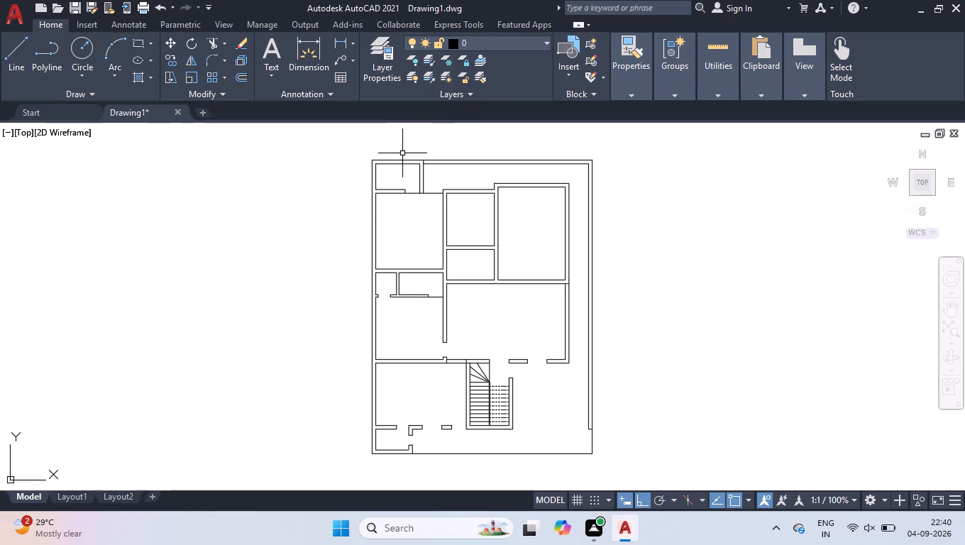
{"action": "scroll", "coordinate": [400, 184], "scroll_direction": "up", "scroll_amount": 2, "text": "ctrl"}
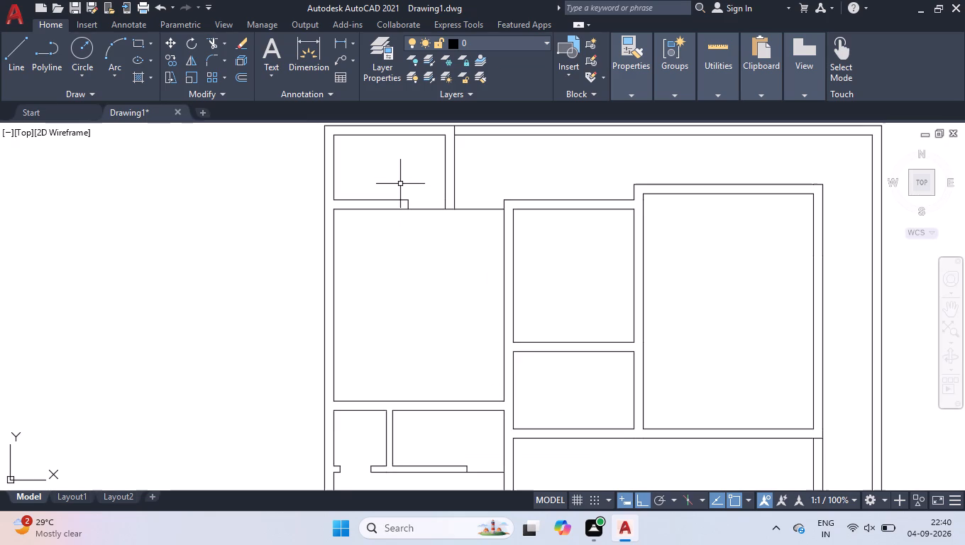
{"action": "left_click", "coordinate": [445, 204]}
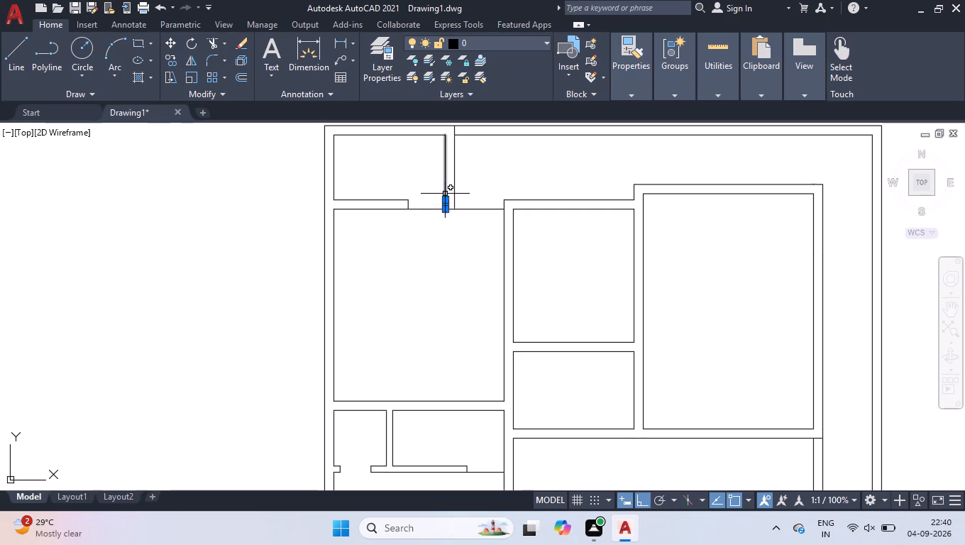
{"action": "left_click", "coordinate": [444, 191]}
{"action": "key", "text": "j"}
{"action": "key", "text": "Return"}
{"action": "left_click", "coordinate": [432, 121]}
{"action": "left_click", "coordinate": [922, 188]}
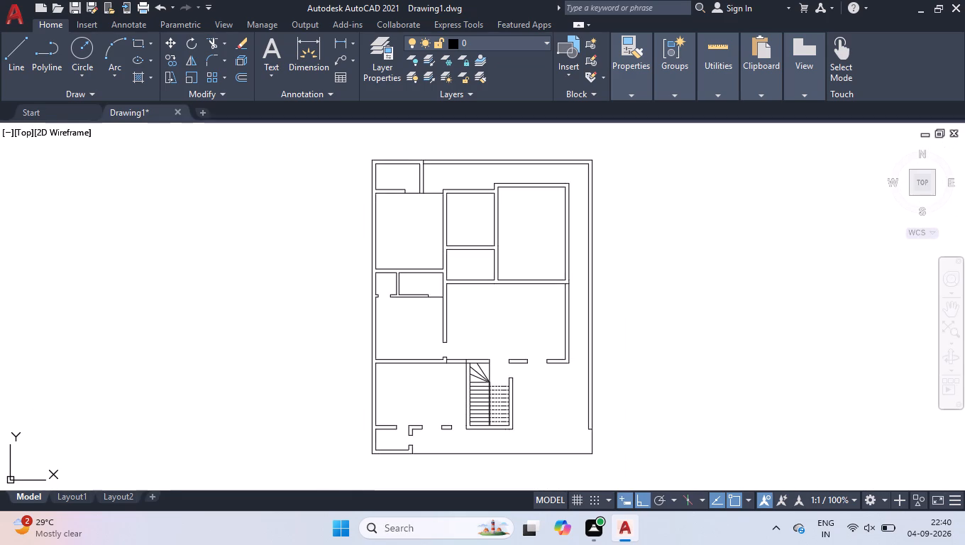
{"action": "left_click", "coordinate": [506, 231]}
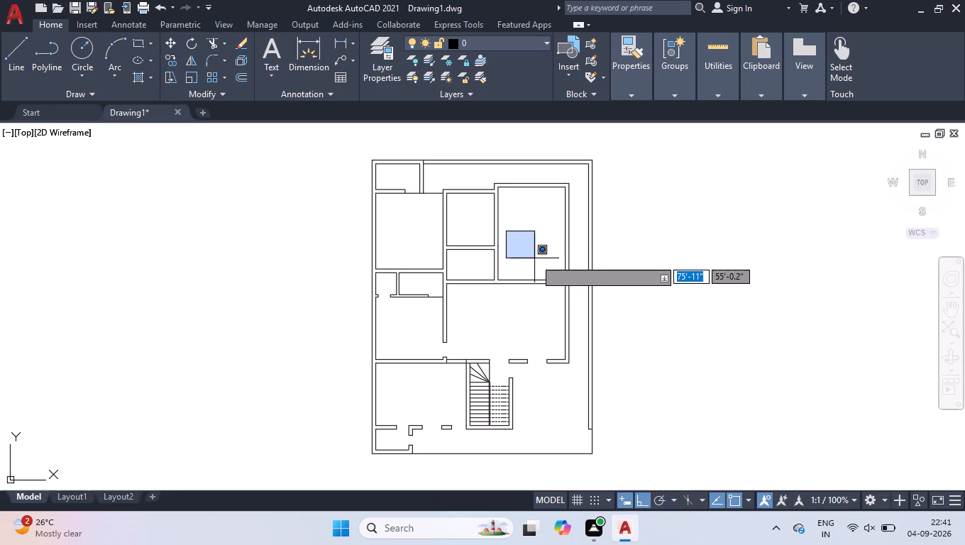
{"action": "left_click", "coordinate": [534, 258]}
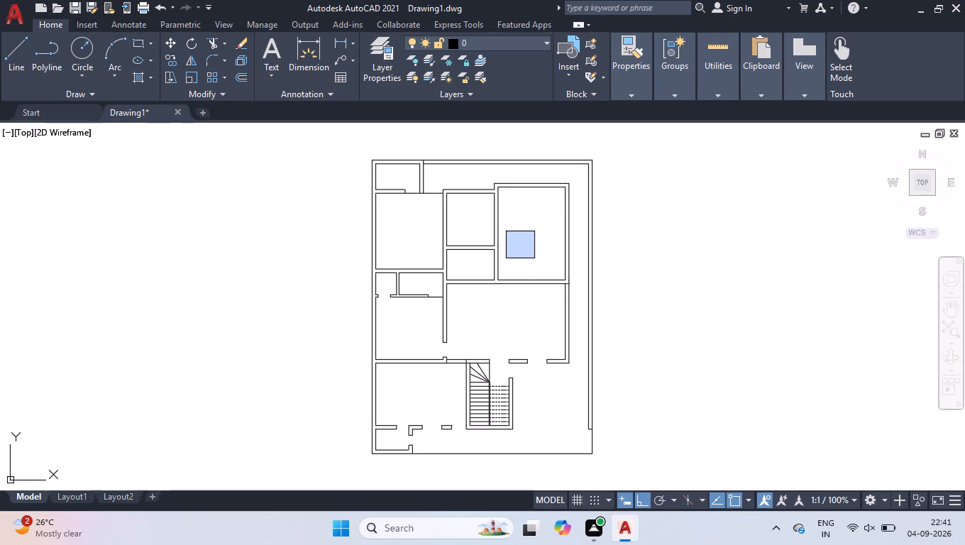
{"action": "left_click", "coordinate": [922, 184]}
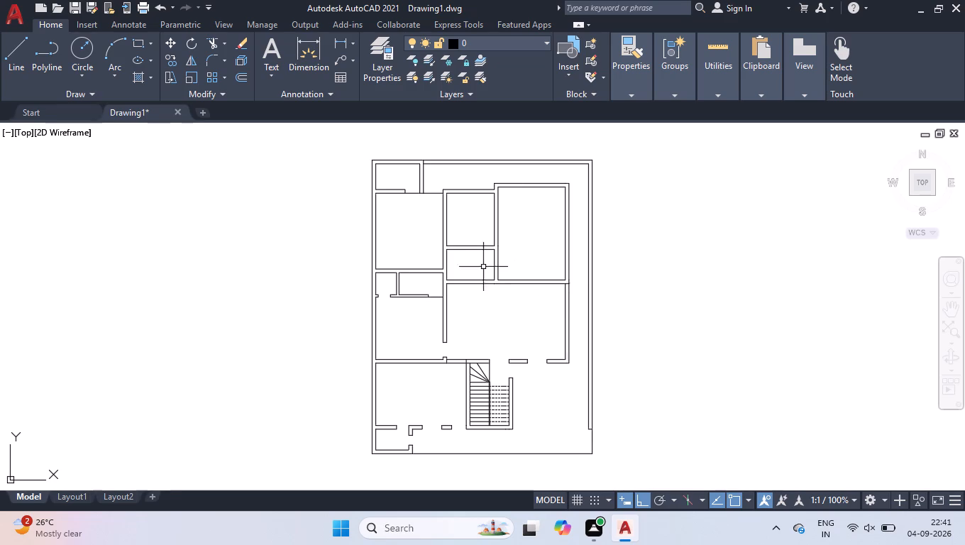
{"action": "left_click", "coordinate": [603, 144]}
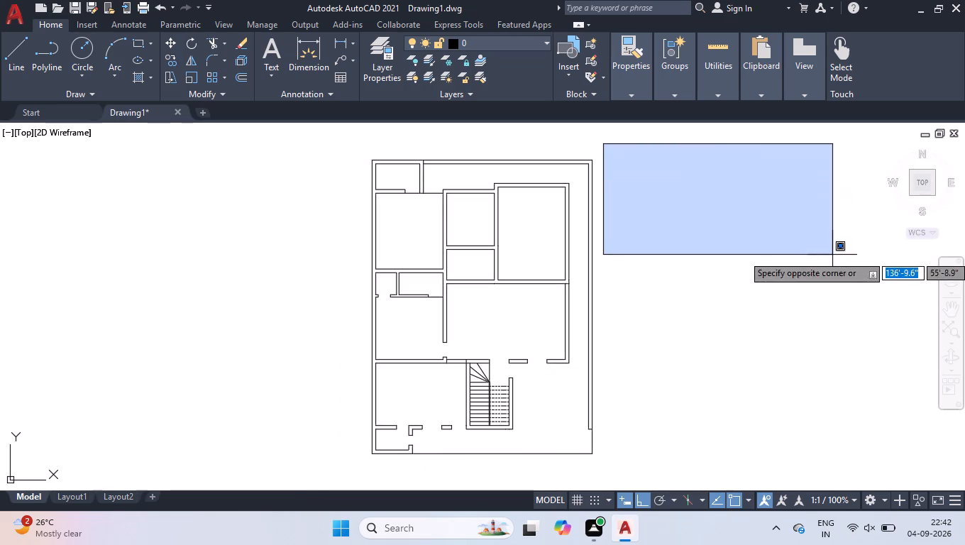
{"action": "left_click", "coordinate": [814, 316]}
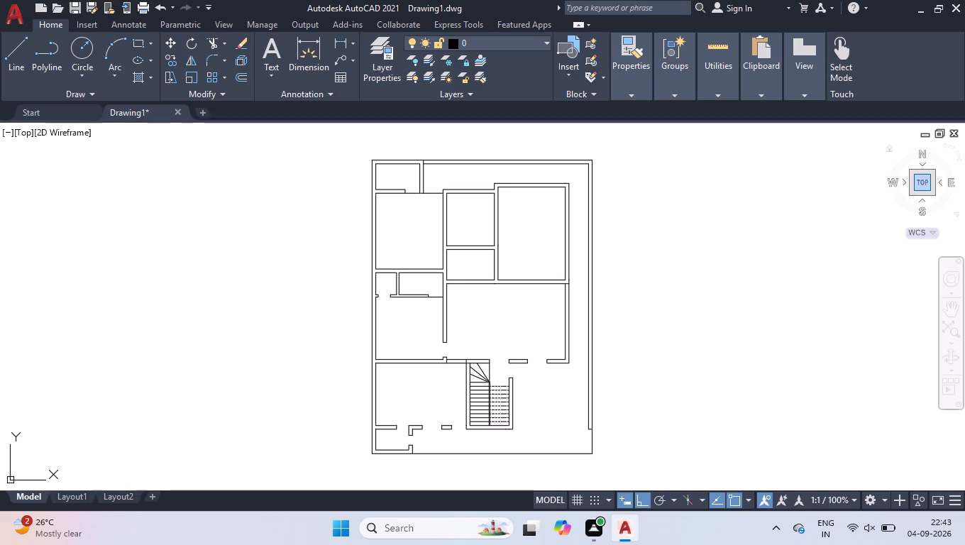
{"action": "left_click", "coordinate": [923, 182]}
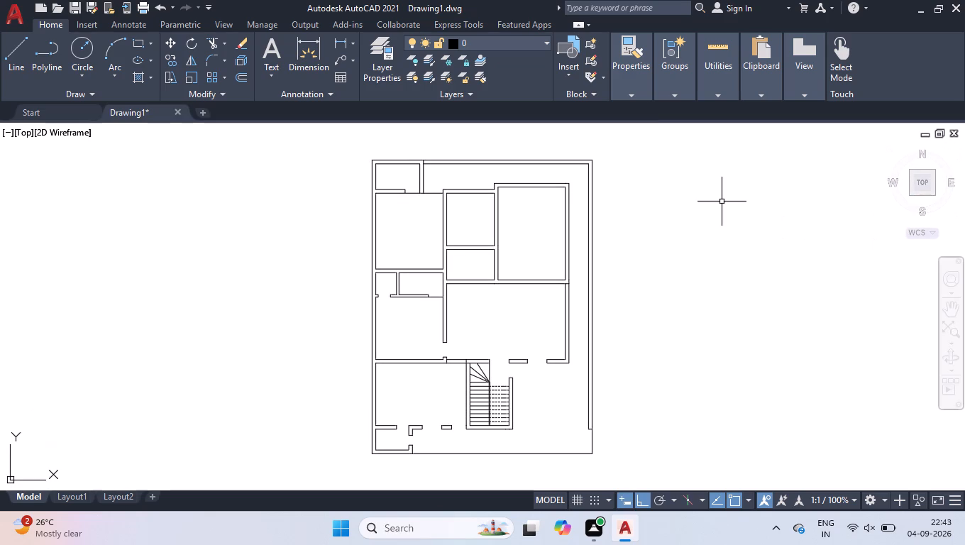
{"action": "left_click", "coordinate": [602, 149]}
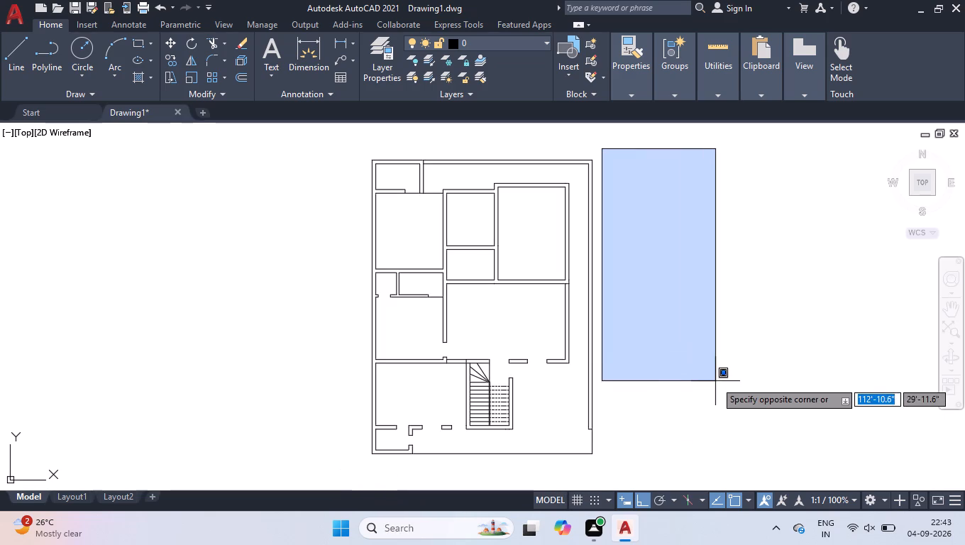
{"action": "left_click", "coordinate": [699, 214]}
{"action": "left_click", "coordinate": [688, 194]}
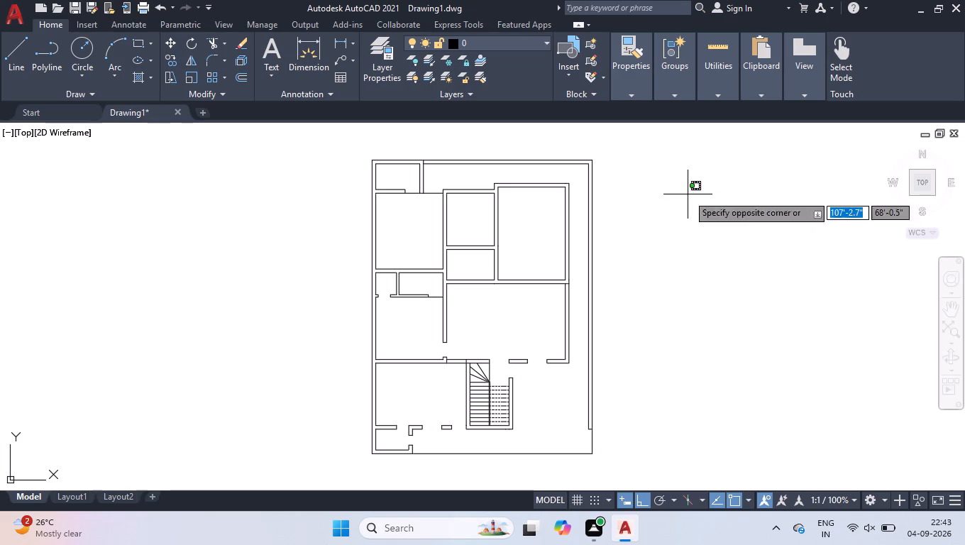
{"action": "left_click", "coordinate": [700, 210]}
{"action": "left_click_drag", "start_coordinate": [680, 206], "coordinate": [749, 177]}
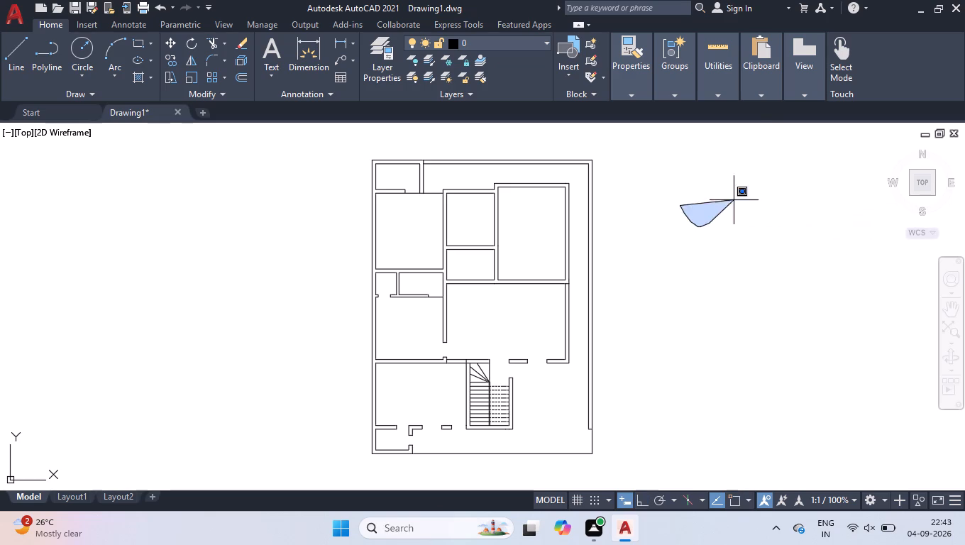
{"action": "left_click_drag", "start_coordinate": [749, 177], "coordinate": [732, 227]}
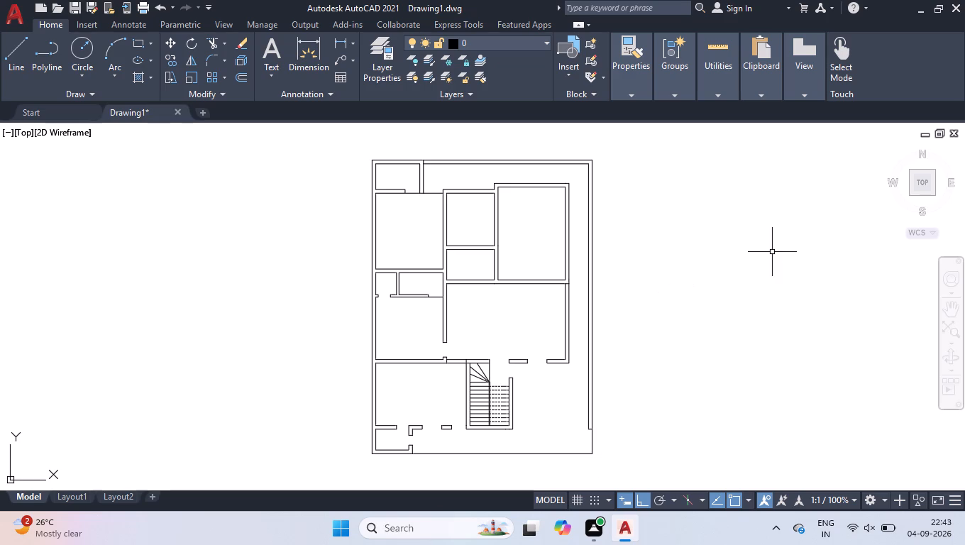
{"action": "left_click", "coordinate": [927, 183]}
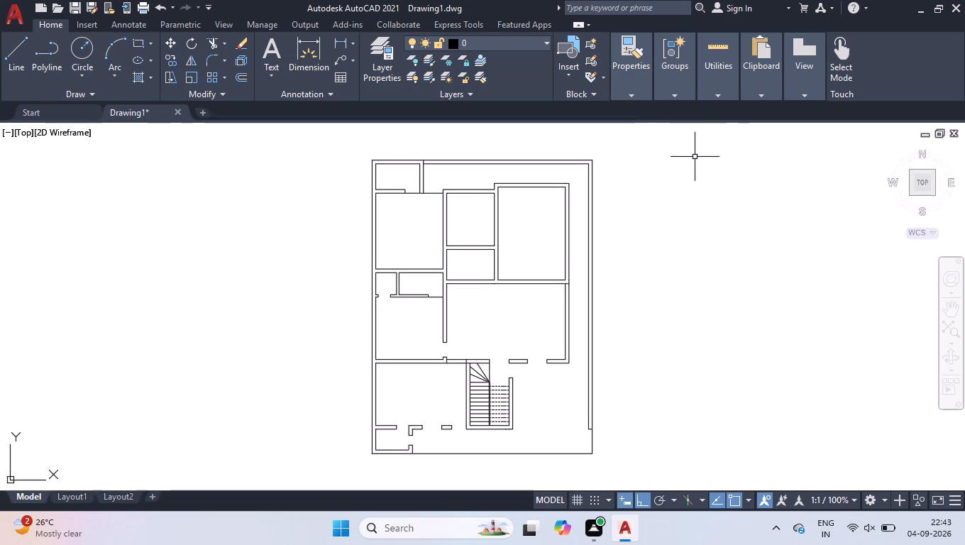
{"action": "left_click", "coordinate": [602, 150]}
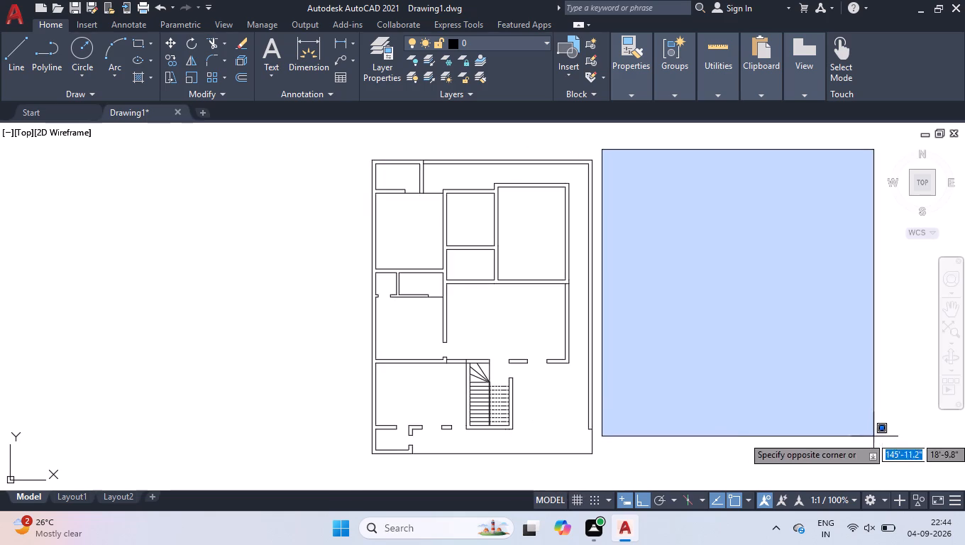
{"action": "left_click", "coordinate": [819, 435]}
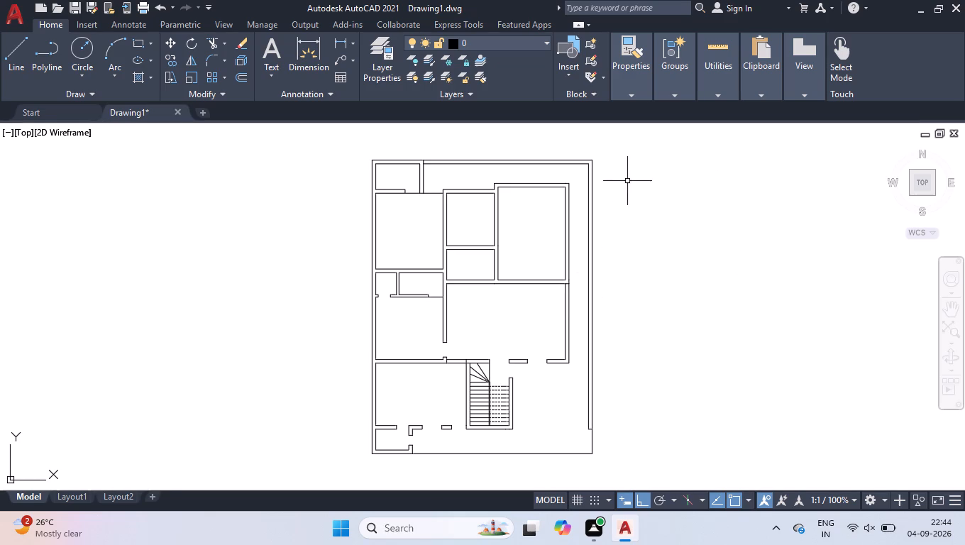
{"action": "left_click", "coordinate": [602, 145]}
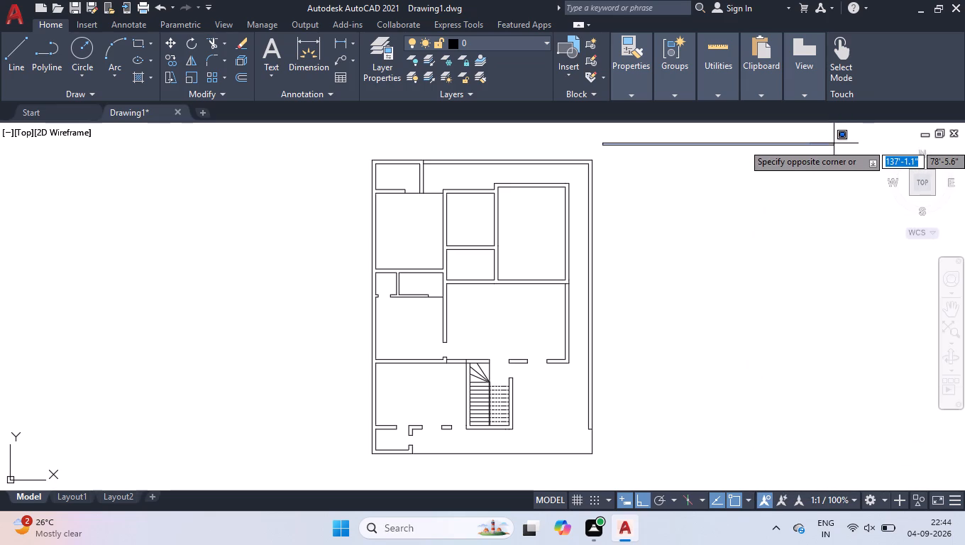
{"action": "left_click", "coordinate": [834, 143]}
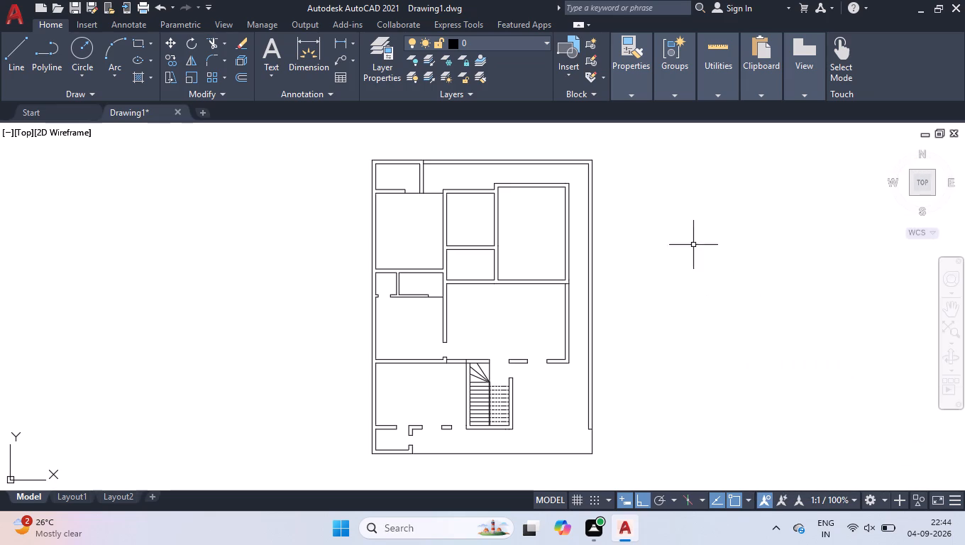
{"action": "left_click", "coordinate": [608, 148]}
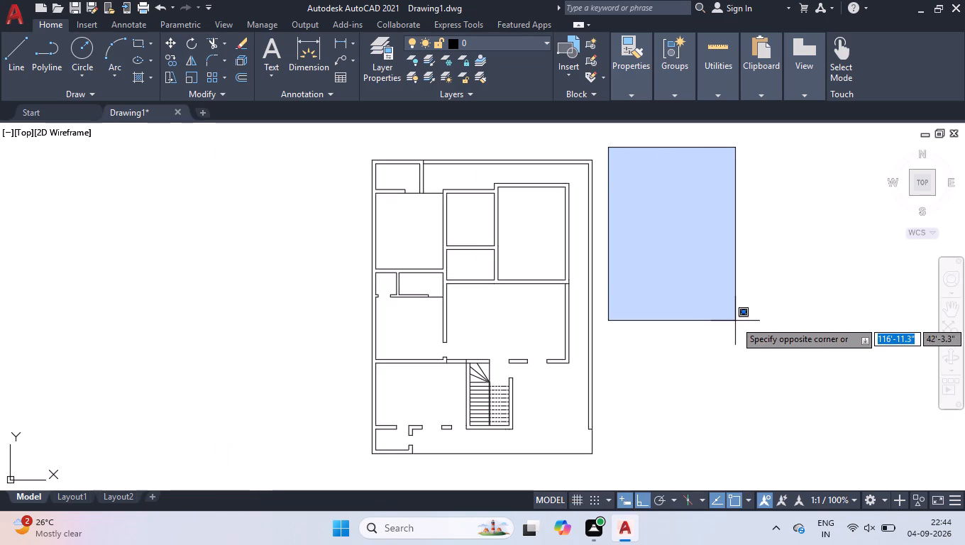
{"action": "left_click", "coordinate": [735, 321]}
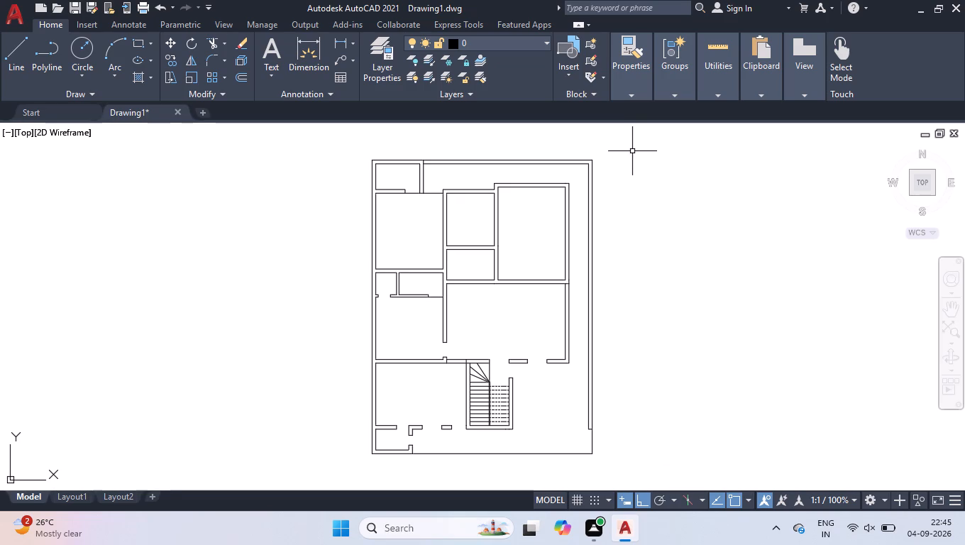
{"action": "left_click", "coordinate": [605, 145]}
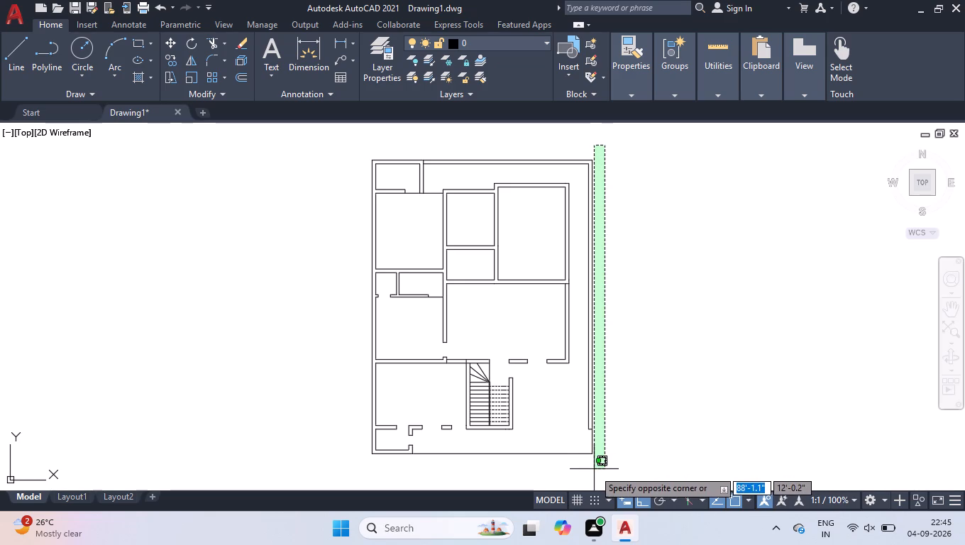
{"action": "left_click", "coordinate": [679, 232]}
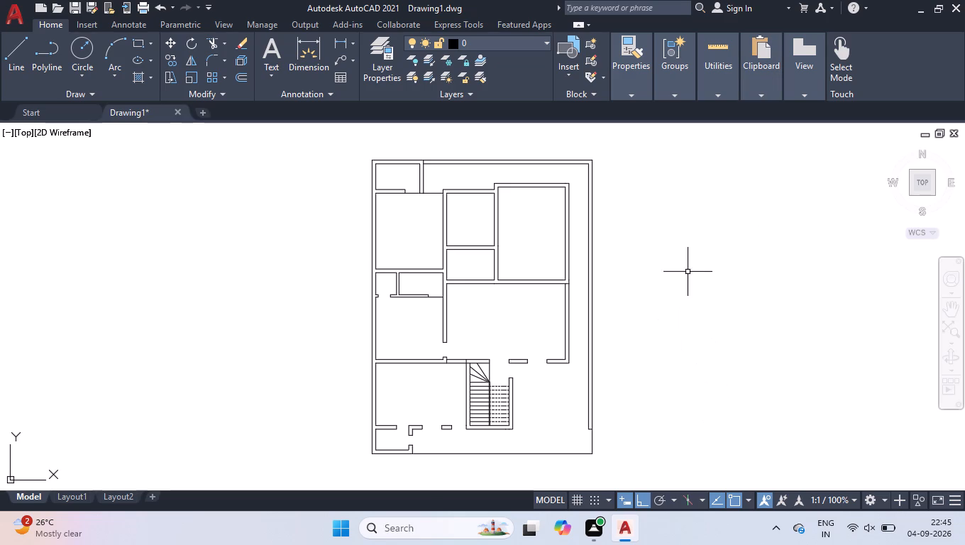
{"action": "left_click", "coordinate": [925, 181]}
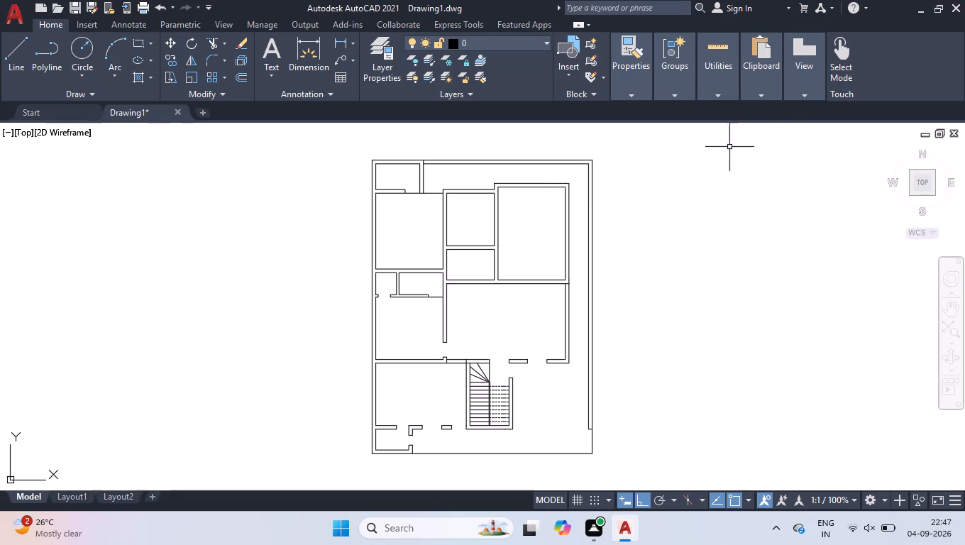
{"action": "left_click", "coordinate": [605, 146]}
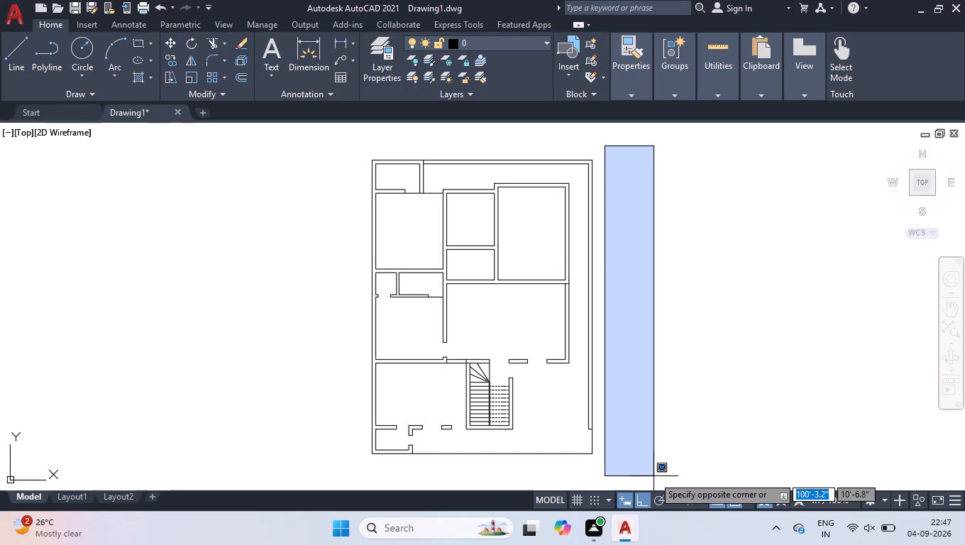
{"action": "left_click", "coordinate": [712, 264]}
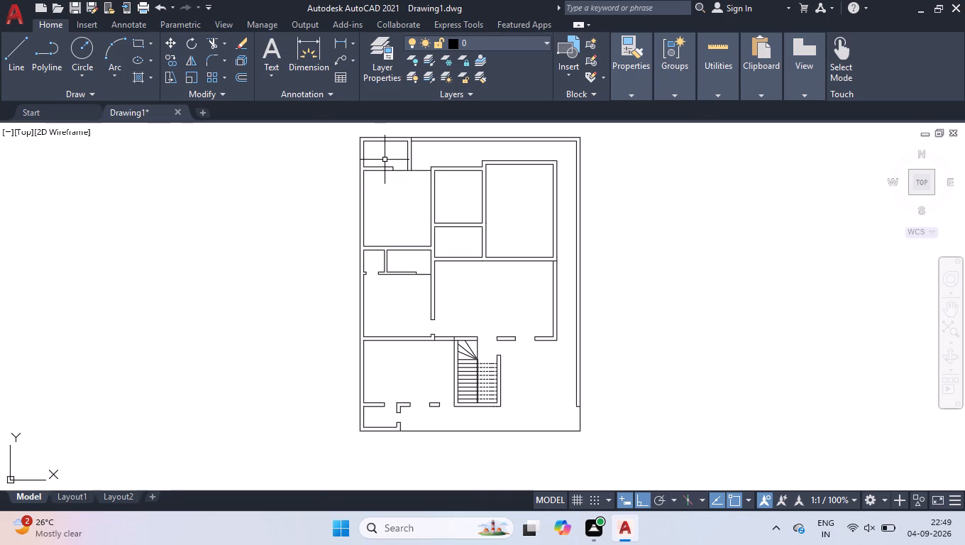
Draw a stub wall 2' long and 4" thick, running south from the lower end of the door opening's west jamb.
{"action": "scroll", "coordinate": [385, 160], "scroll_direction": "up", "scroll_amount": 3, "text": "ctrl"}
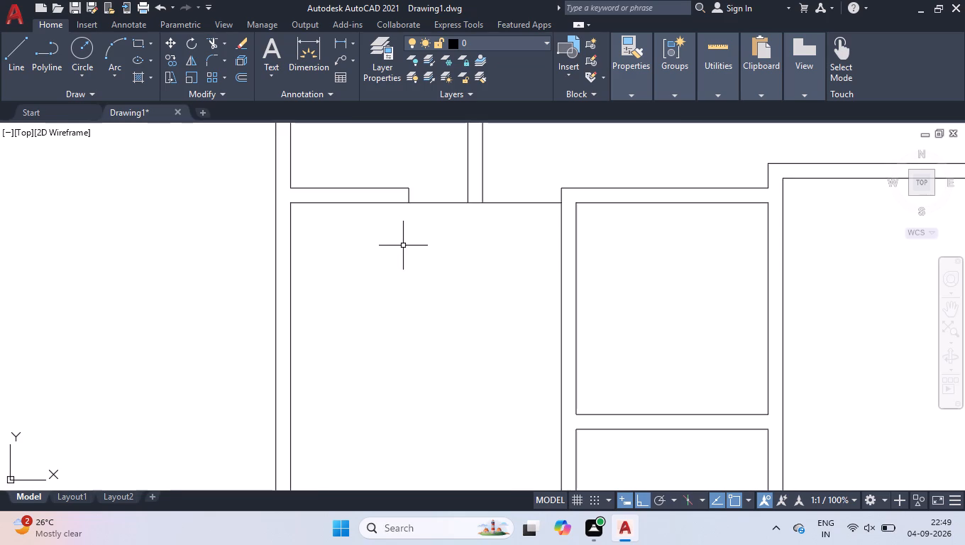
{"action": "key", "text": "l"}
{"action": "key", "text": "Return"}
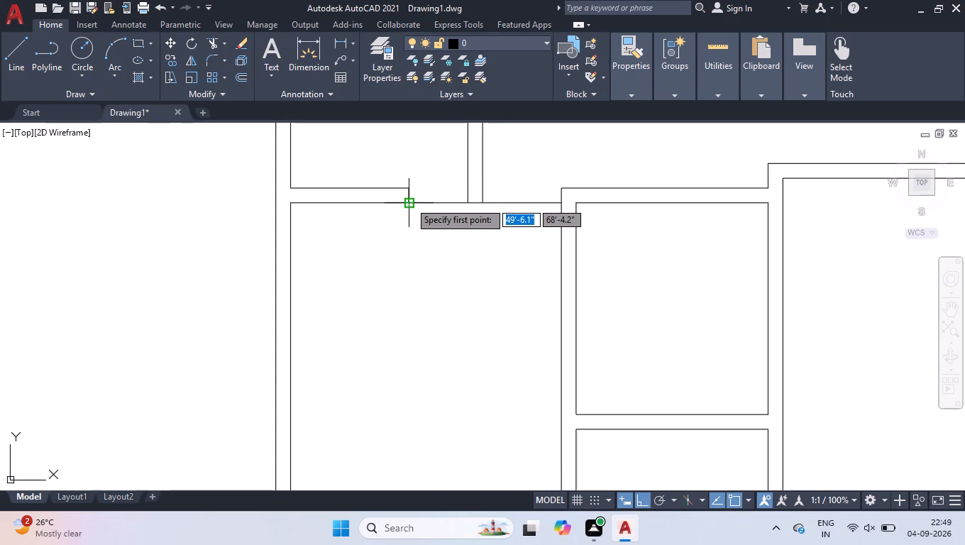
{"action": "left_click", "coordinate": [409, 202]}
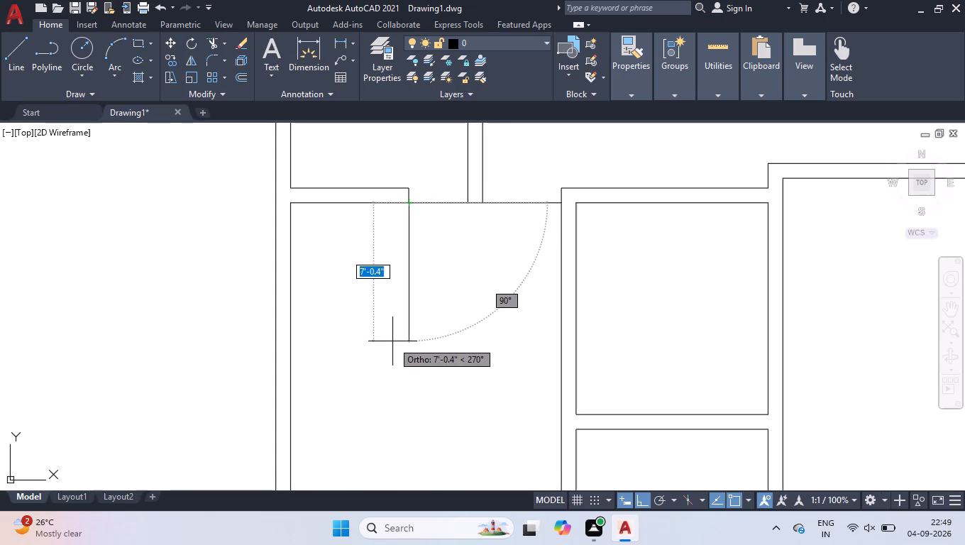
{"action": "type", "text": "2'"}
{"action": "key", "text": "Return"}
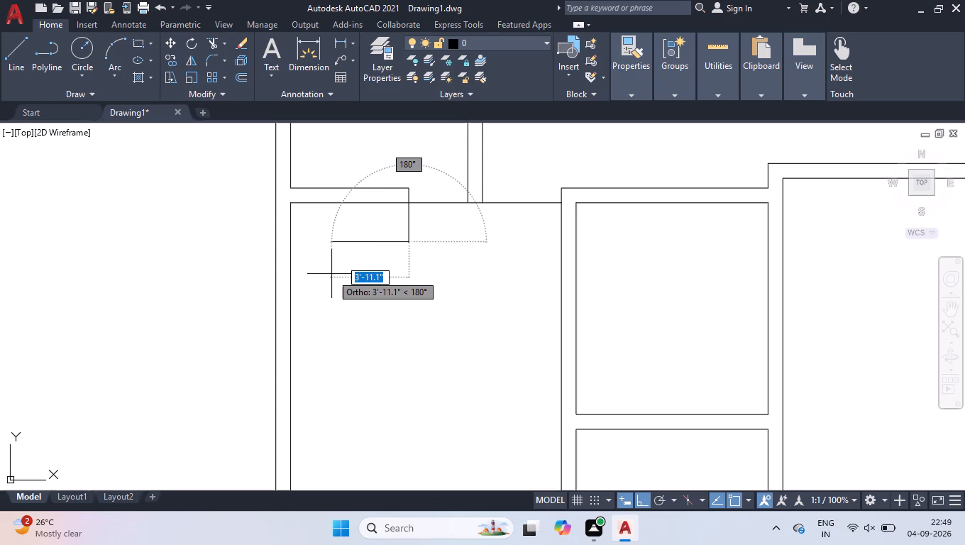
{"action": "key", "text": "4"}
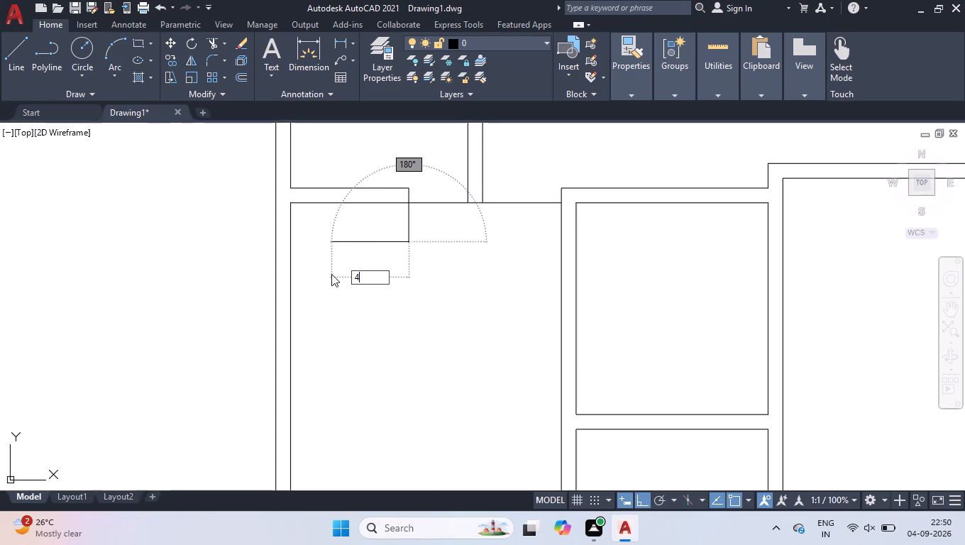
{"action": "key", "text": "Return"}
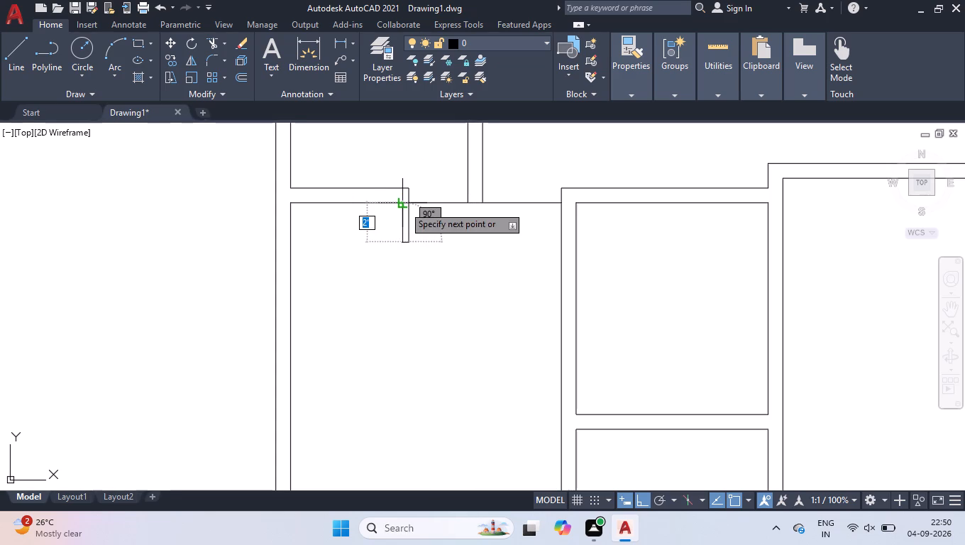
{"action": "left_click", "coordinate": [404, 205]}
{"action": "key", "text": "Return"}
Trim the wall line crossing the top of the new stub wall so it opens into the wall above.
{"action": "scroll", "coordinate": [404, 205], "scroll_direction": "up", "scroll_amount": 2, "text": "ctrl"}
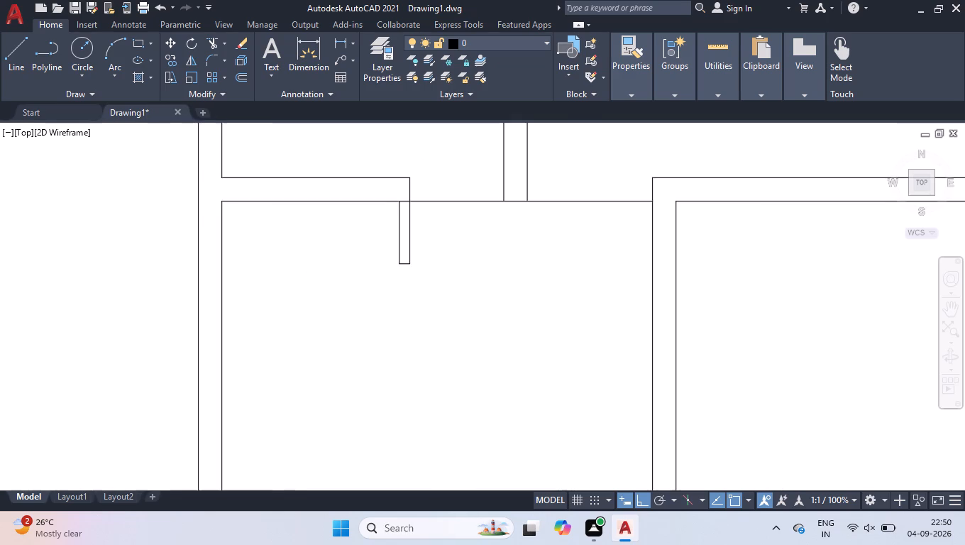
{"action": "scroll", "coordinate": [404, 205], "scroll_direction": "up", "scroll_amount": 2, "text": "ctrl"}
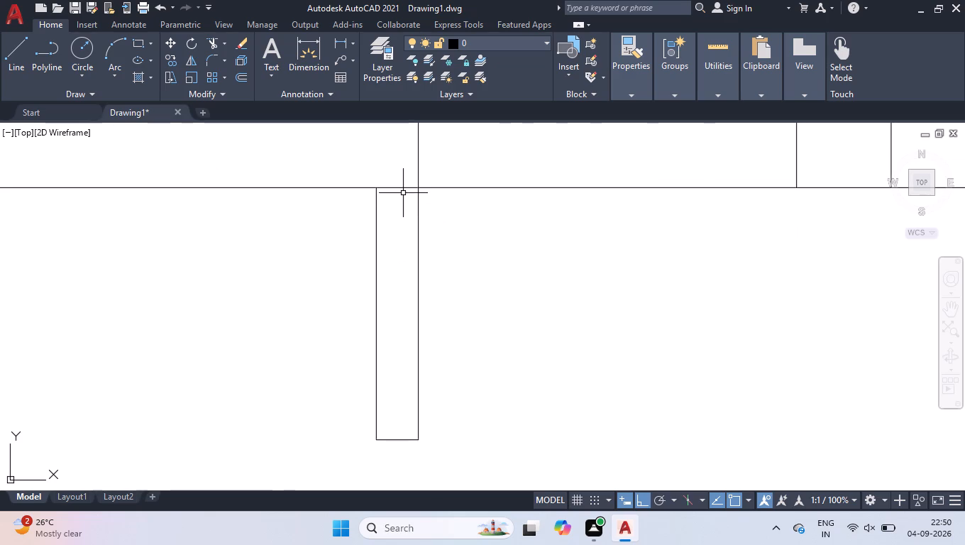
{"action": "type", "text": "tr"}
{"action": "key", "text": "Return"}
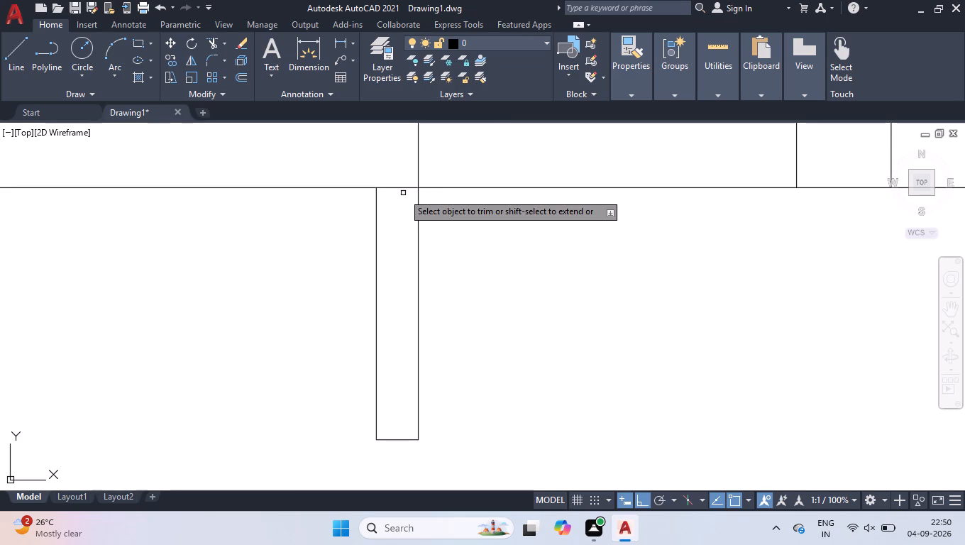
{"action": "left_click", "coordinate": [403, 193]}
{"action": "left_click", "coordinate": [393, 158]}
{"action": "key", "text": "Return"}
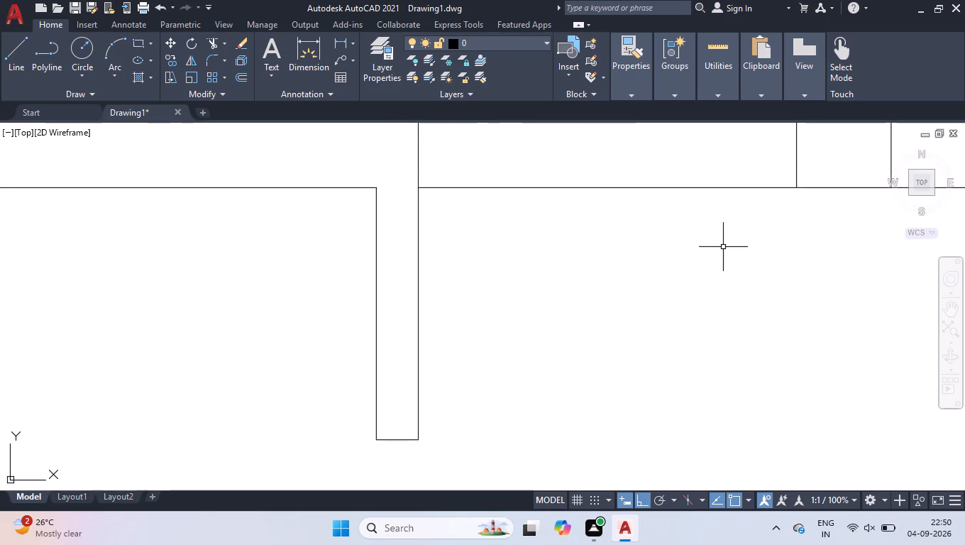
Draw a 9" line across the thickness of the small north-west room's east wall, at its north end.
{"action": "scroll", "coordinate": [707, 254], "scroll_direction": "down", "scroll_amount": 4, "text": "ctrl"}
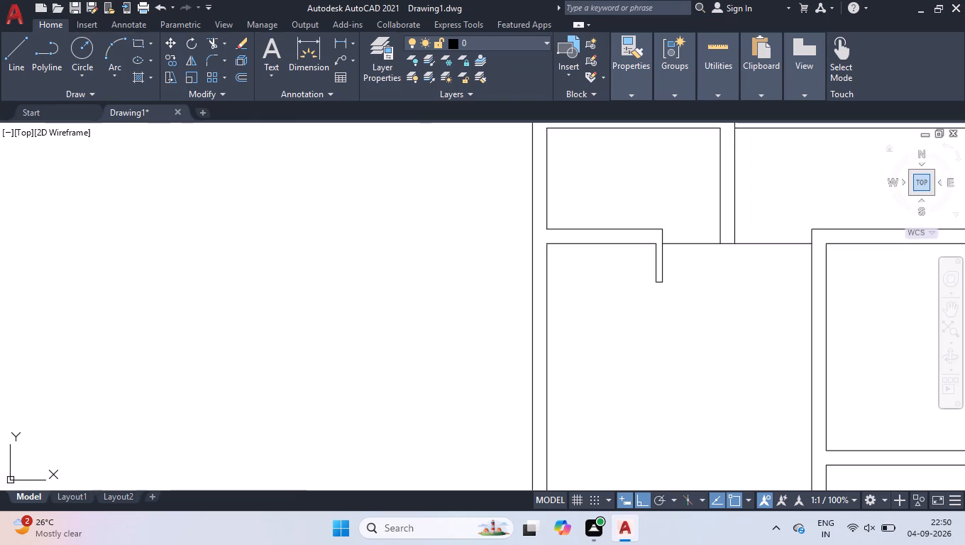
{"action": "left_click", "coordinate": [919, 185]}
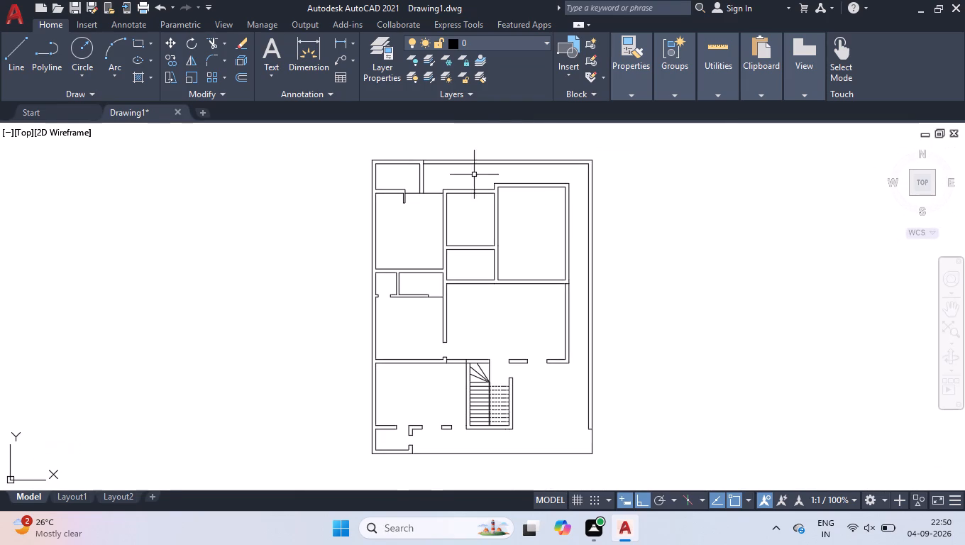
{"action": "scroll", "coordinate": [448, 176], "scroll_direction": "up", "scroll_amount": 2, "text": "ctrl"}
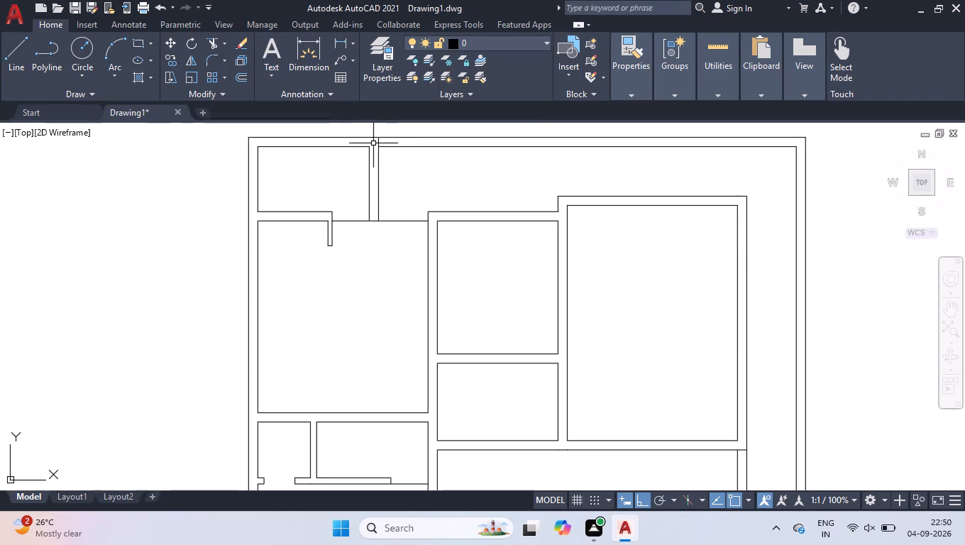
{"action": "scroll", "coordinate": [373, 143], "scroll_direction": "up", "scroll_amount": 1, "text": "ctrl"}
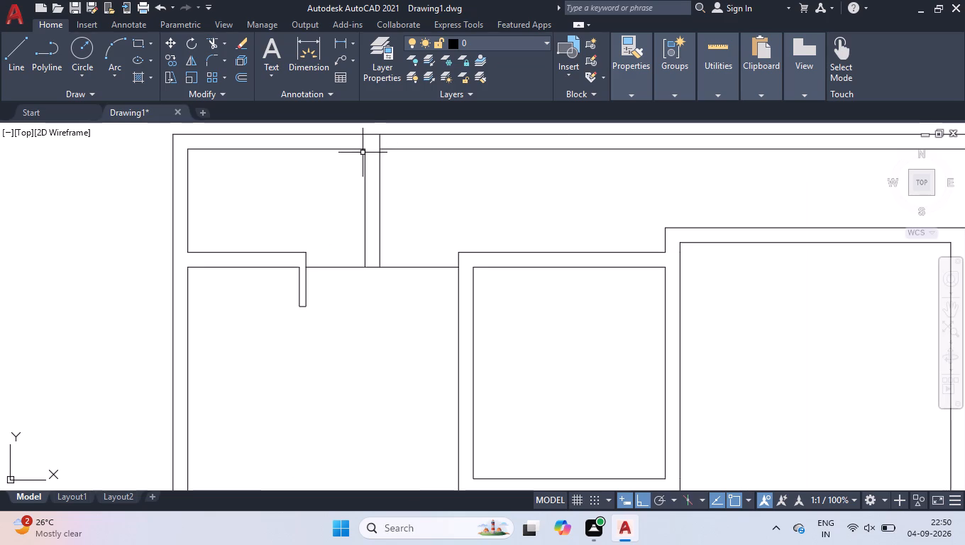
{"action": "scroll", "coordinate": [363, 153], "scroll_direction": "up", "scroll_amount": 2, "text": "ctrl"}
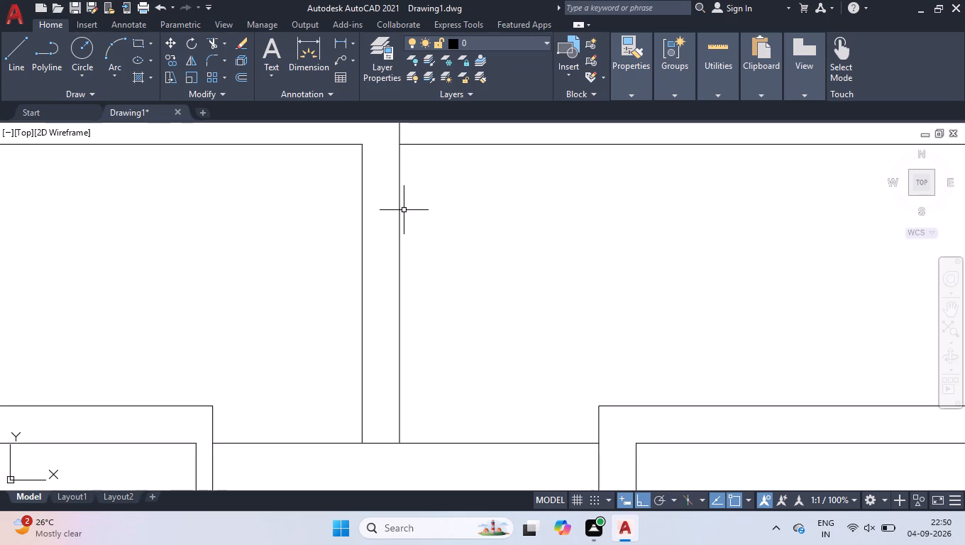
{"action": "key", "text": "l"}
{"action": "key", "text": "Return"}
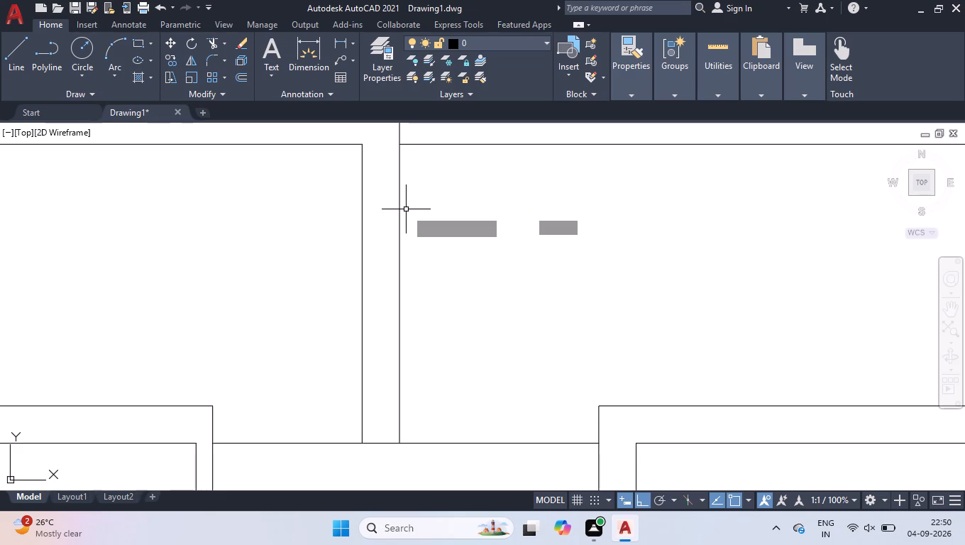
{"action": "left_click", "coordinate": [364, 142]}
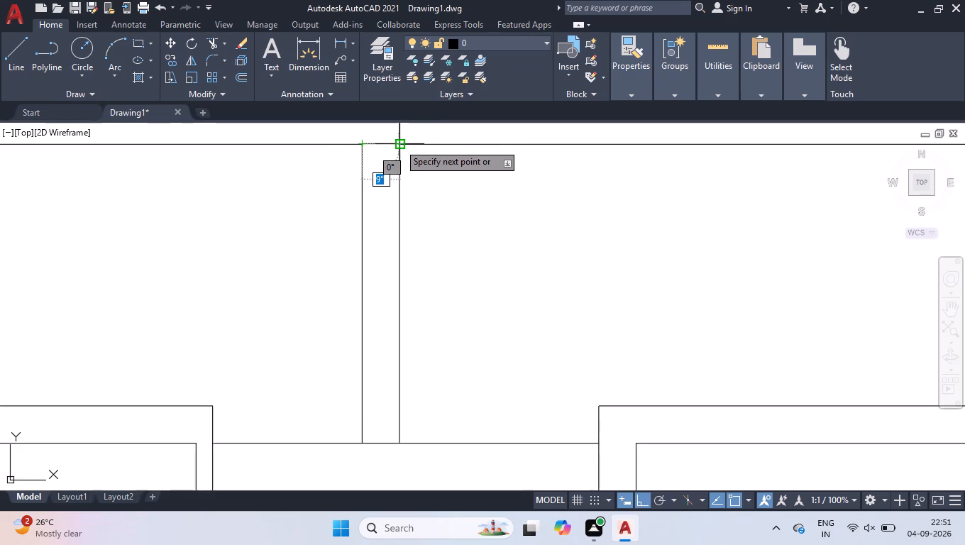
{"action": "left_click", "coordinate": [399, 143]}
{"action": "key", "text": "Return"}
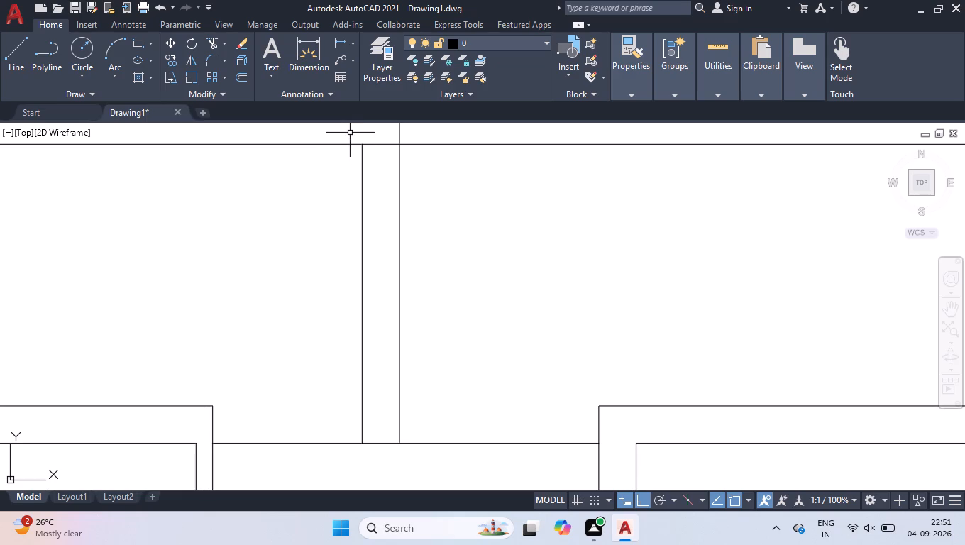
Move the short cross line 1'7.5" south along the small north-west room's east wall.
{"action": "left_click", "coordinate": [350, 132]}
{"action": "left_click", "coordinate": [450, 187]}
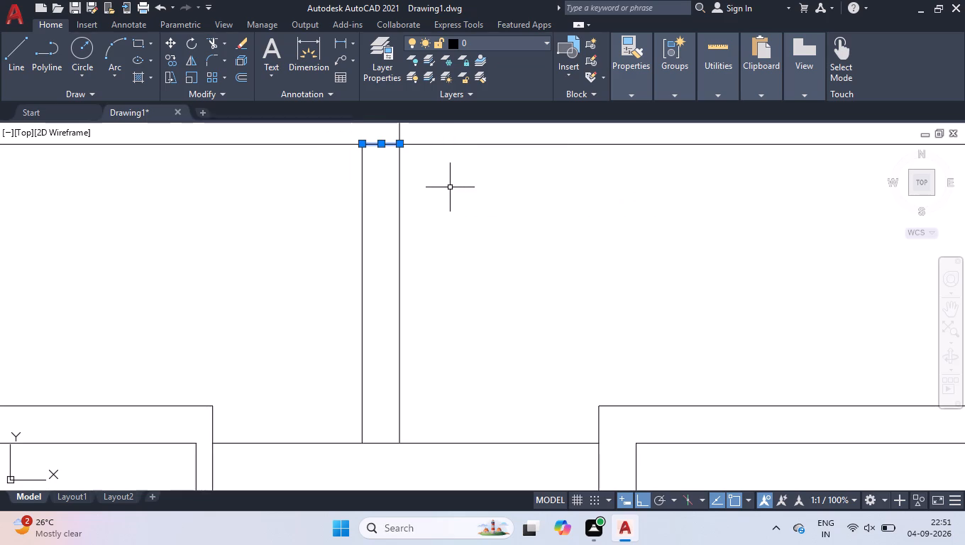
{"action": "left_click", "coordinate": [379, 145]}
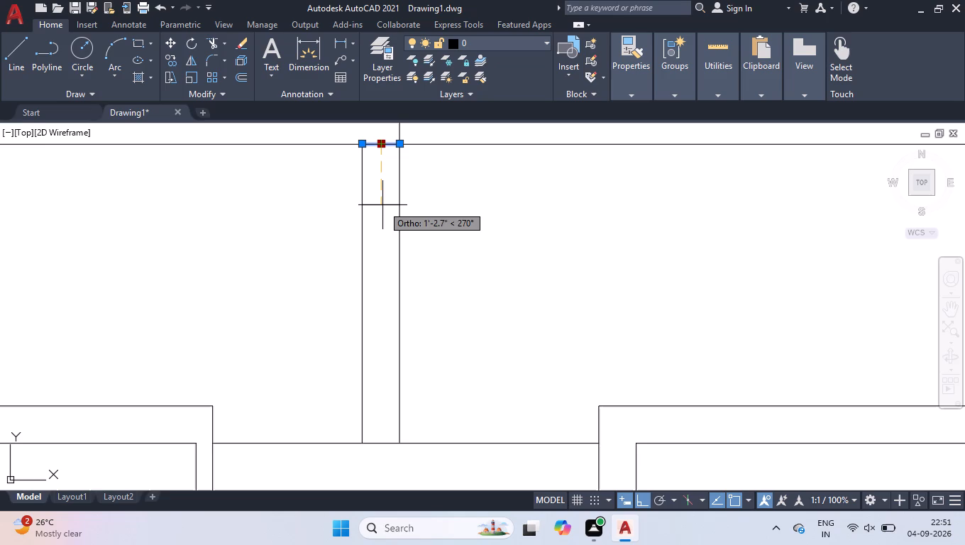
{"action": "key", "text": "1"}
{"action": "type", "text": "'7.5"}
{"action": "key", "text": "Return"}
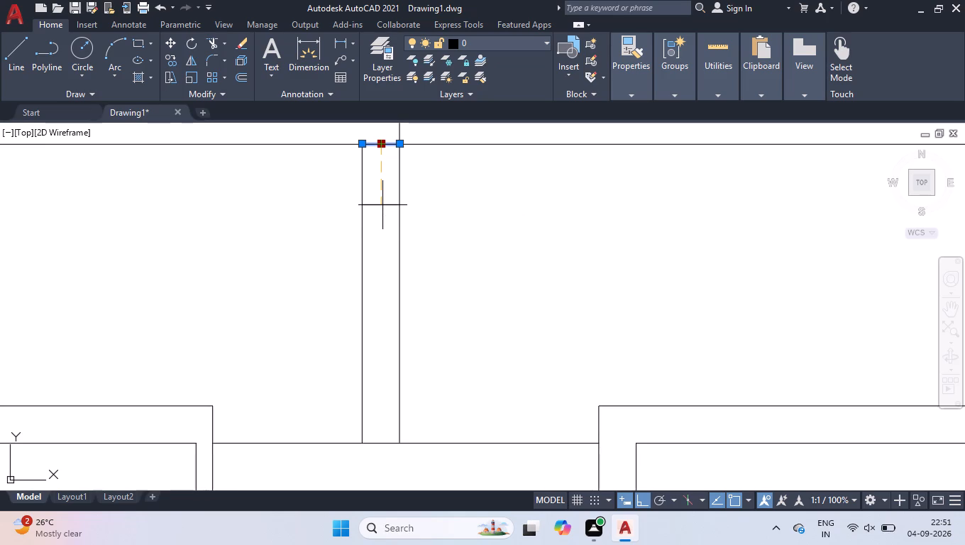
Offset the cross line in the small north-west room's east wall 2' south.
{"action": "type", "text": "off"}
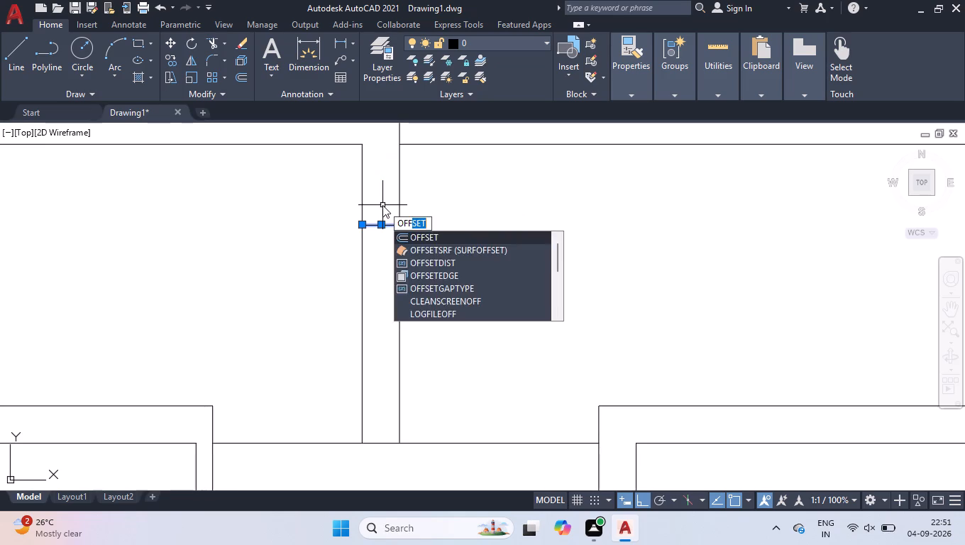
{"action": "key", "text": "Return"}
{"action": "type", "text": "2'"}
{"action": "key", "text": "Return"}
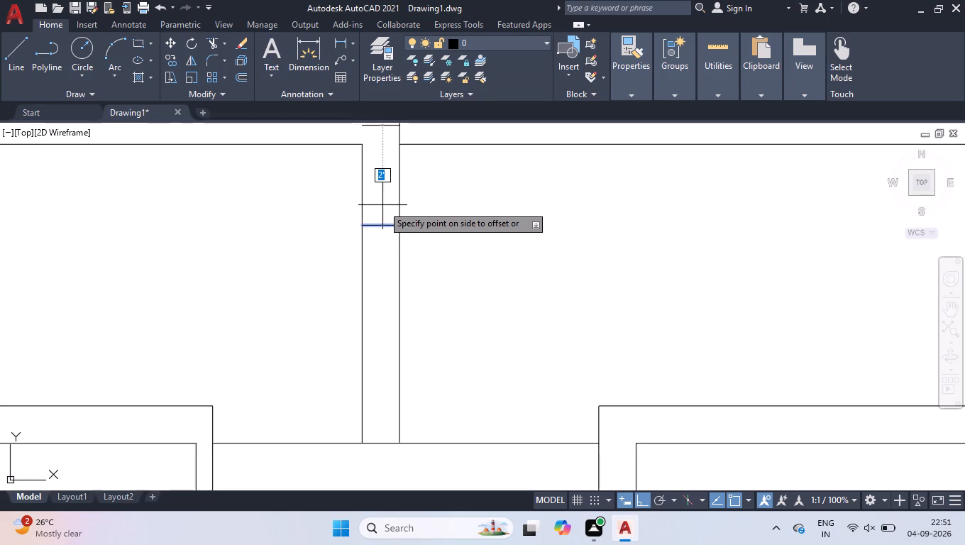
{"action": "left_click", "coordinate": [383, 303]}
{"action": "key", "text": "Return"}
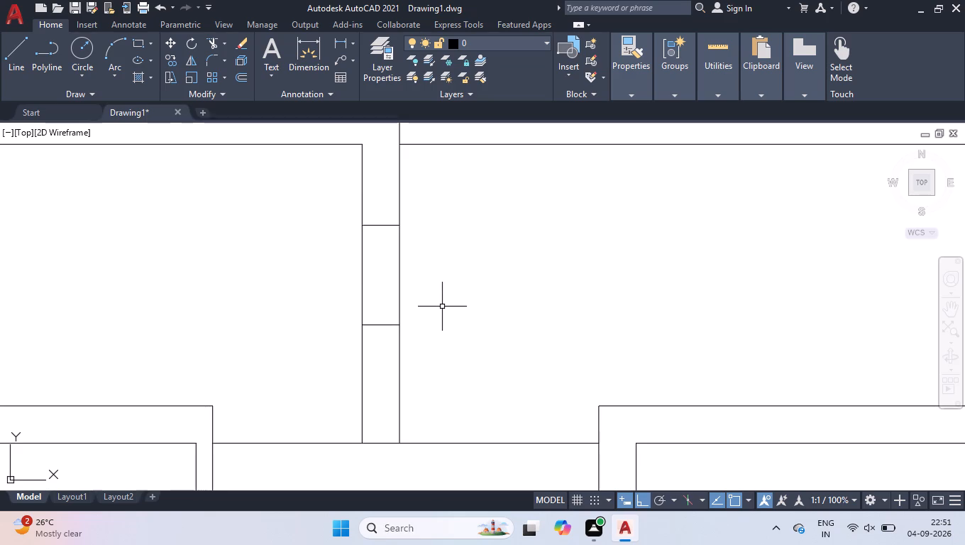
Trim both faces of the small north-west room's east wall between the two cross lines to form the opening.
{"action": "type", "text": "tr"}
{"action": "key", "text": "Return"}
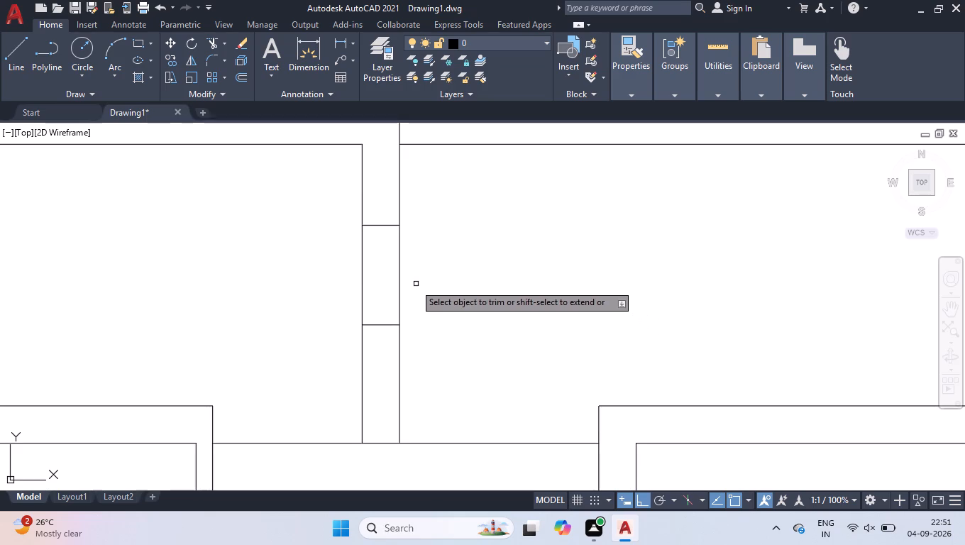
{"action": "left_click", "coordinate": [401, 273]}
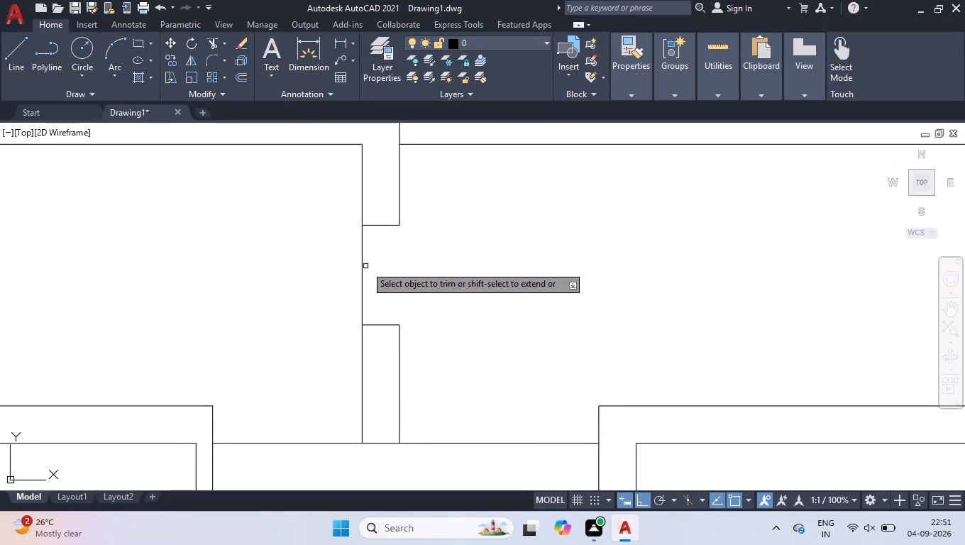
{"action": "left_click", "coordinate": [364, 265]}
{"action": "key", "text": "Return"}
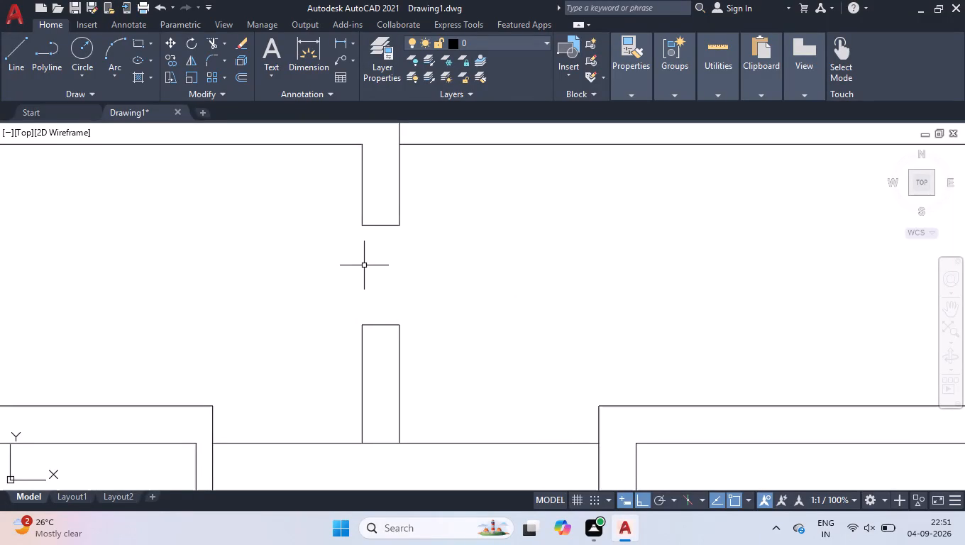
Explode the inner outline of the large north-east room into separate lines.
{"action": "scroll", "coordinate": [459, 202], "scroll_direction": "down", "scroll_amount": 3, "text": "ctrl"}
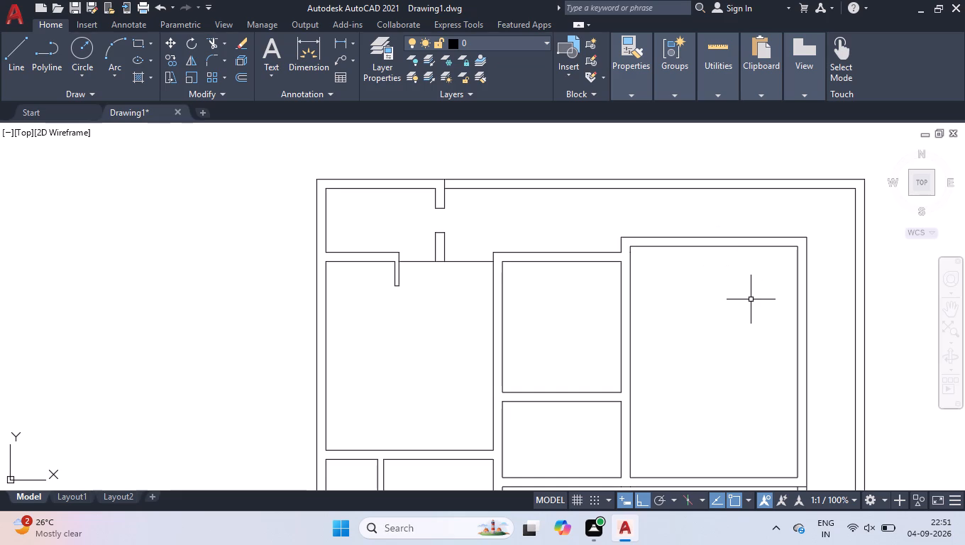
{"action": "left_click", "coordinate": [734, 247]}
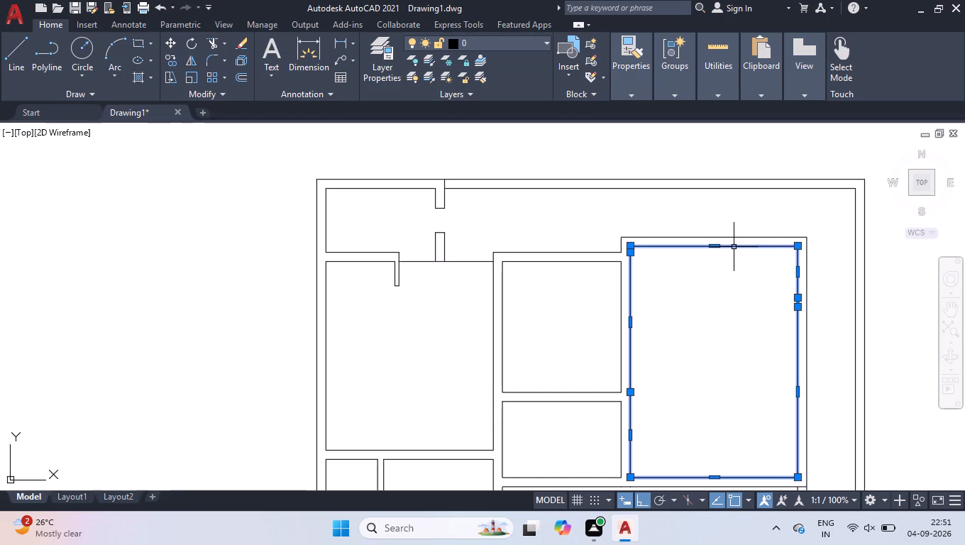
{"action": "type", "text": "explode"}
{"action": "key", "text": "Return"}
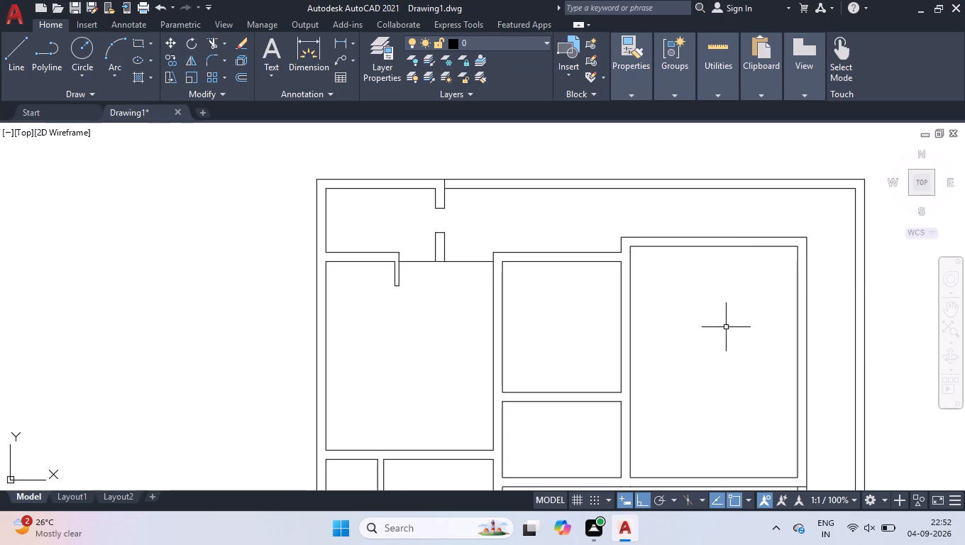
Offset the north-east room's north inner wall line 5' south, and offset that new line 9" further south to form a partition.
{"action": "type", "text": "off"}
{"action": "key", "text": "Return"}
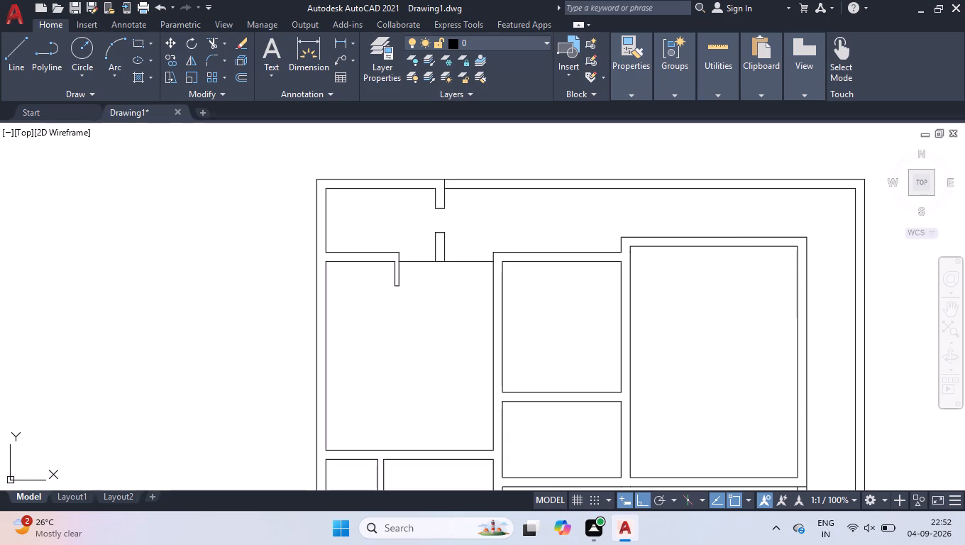
{"action": "type", "text": "5'"}
{"action": "key", "text": "Return"}
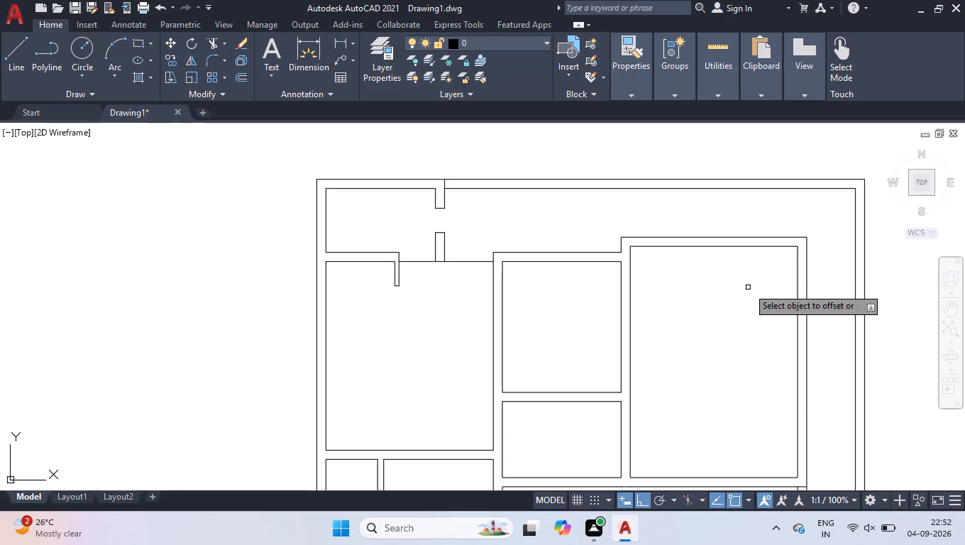
{"action": "left_click", "coordinate": [735, 246]}
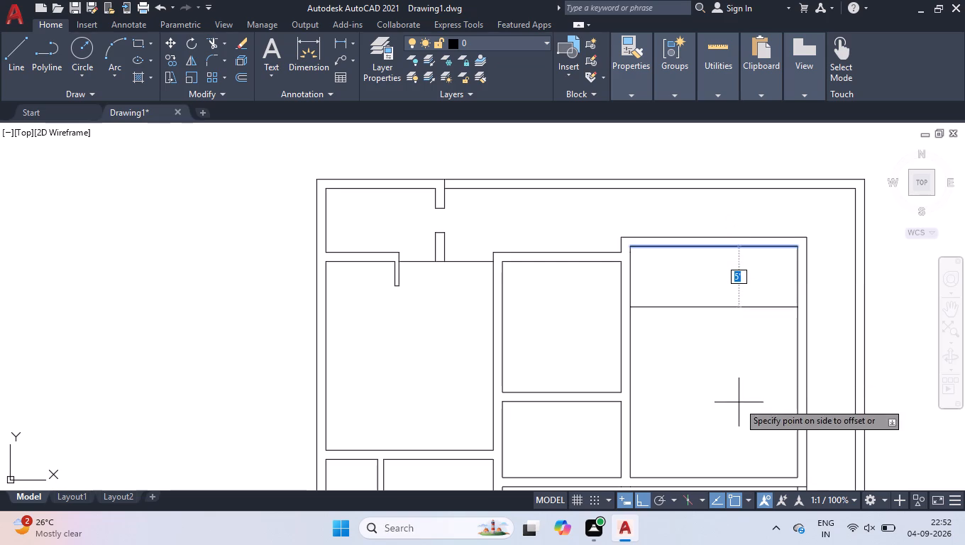
{"action": "left_click", "coordinate": [739, 401]}
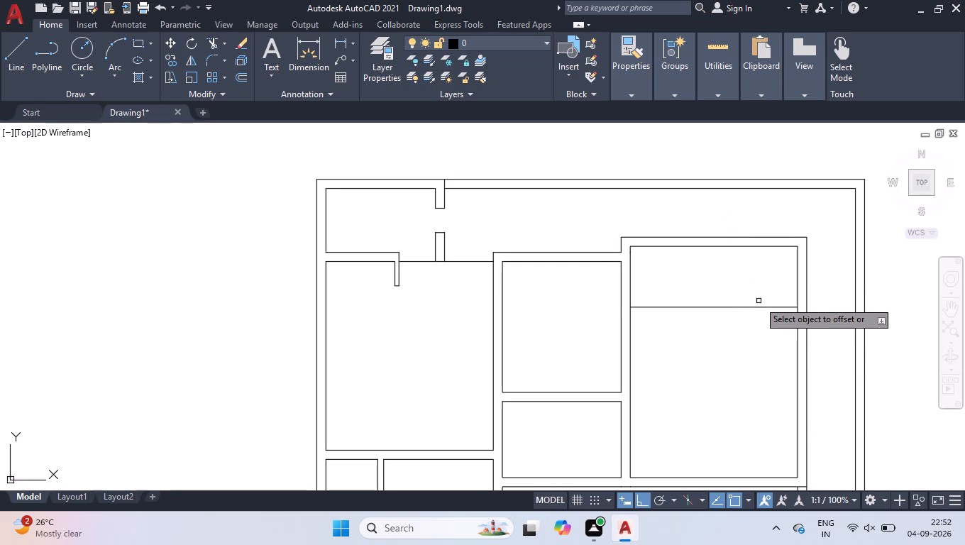
{"action": "left_click", "coordinate": [761, 307]}
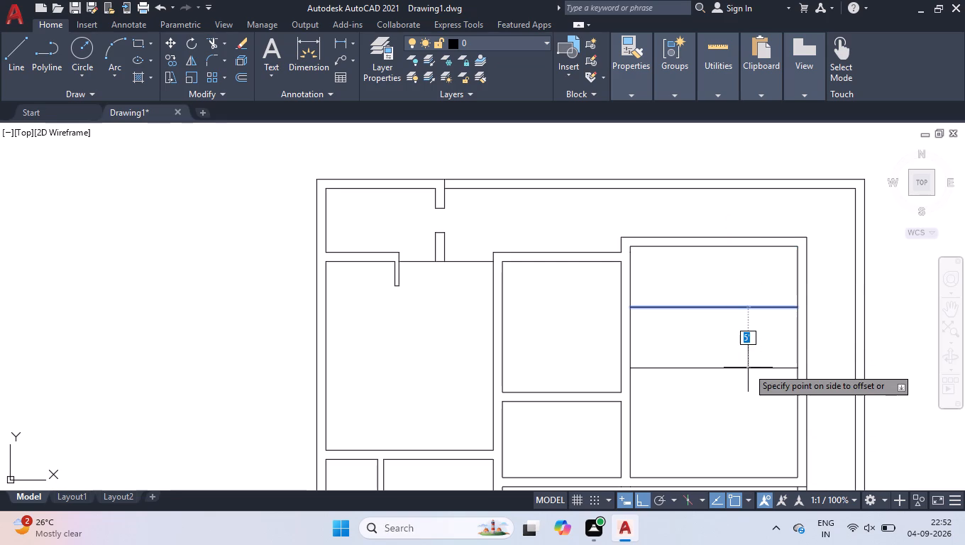
{"action": "key", "text": "9"}
{"action": "key", "text": "Return"}
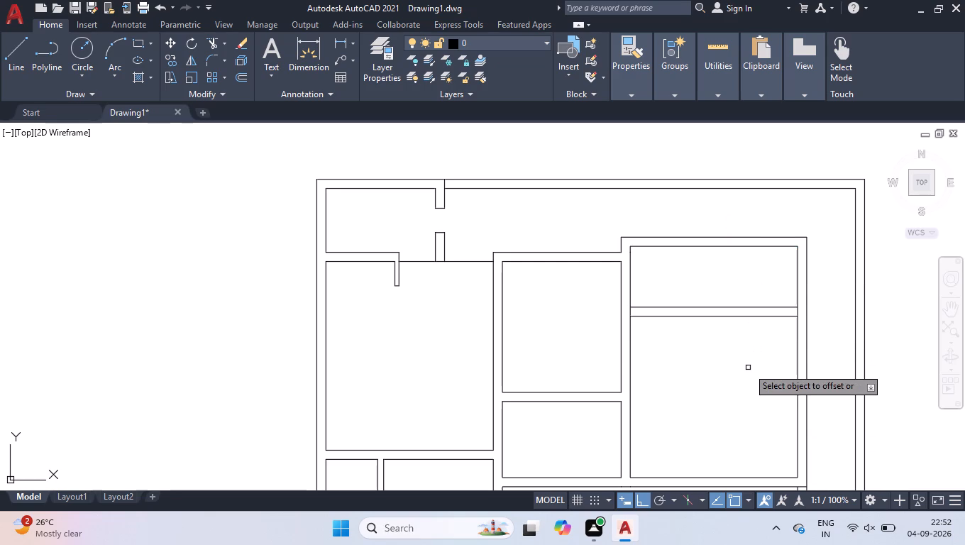
{"action": "key", "text": "Return"}
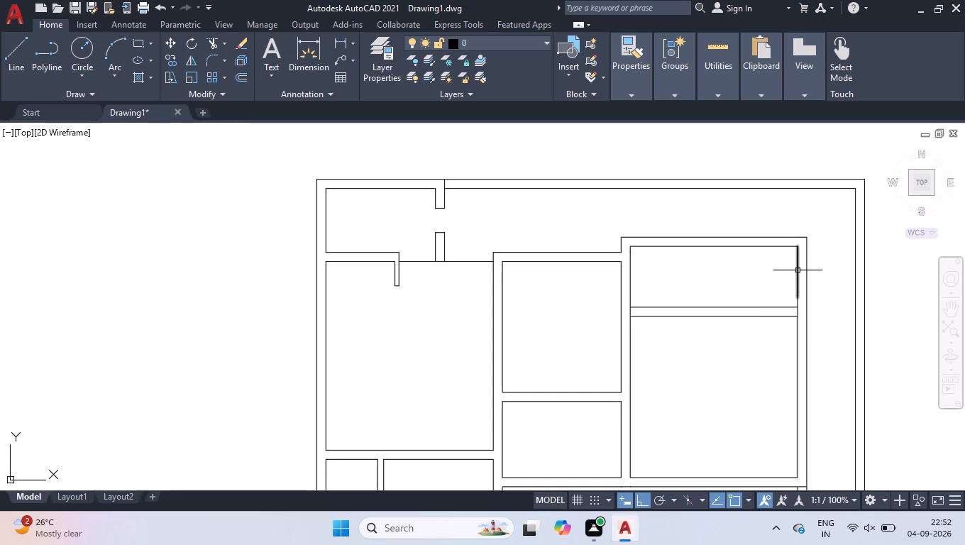
Join the split segments of the north-east room's east inner wall line, north of the new partition.
{"action": "scroll", "coordinate": [805, 275], "scroll_direction": "up", "scroll_amount": 1, "text": "ctrl"}
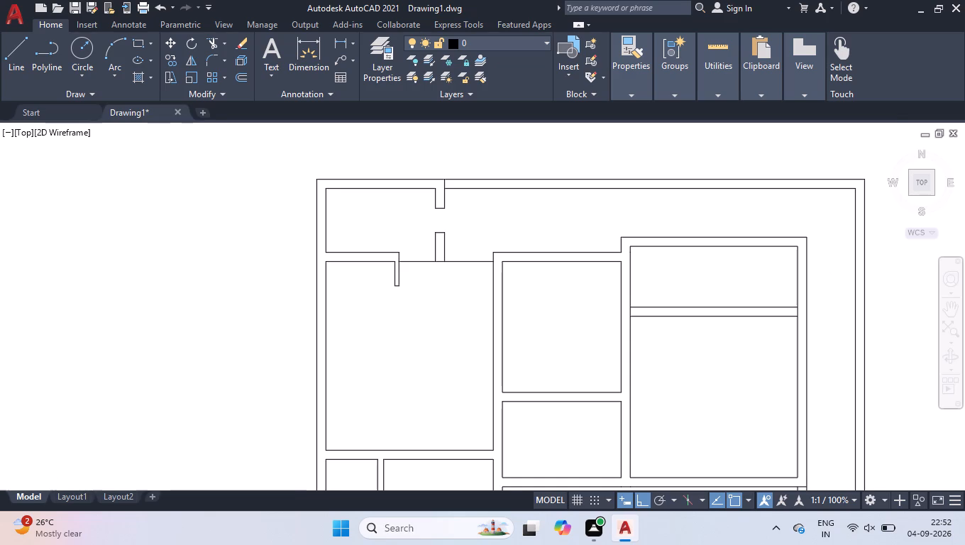
{"action": "left_click", "coordinate": [795, 268]}
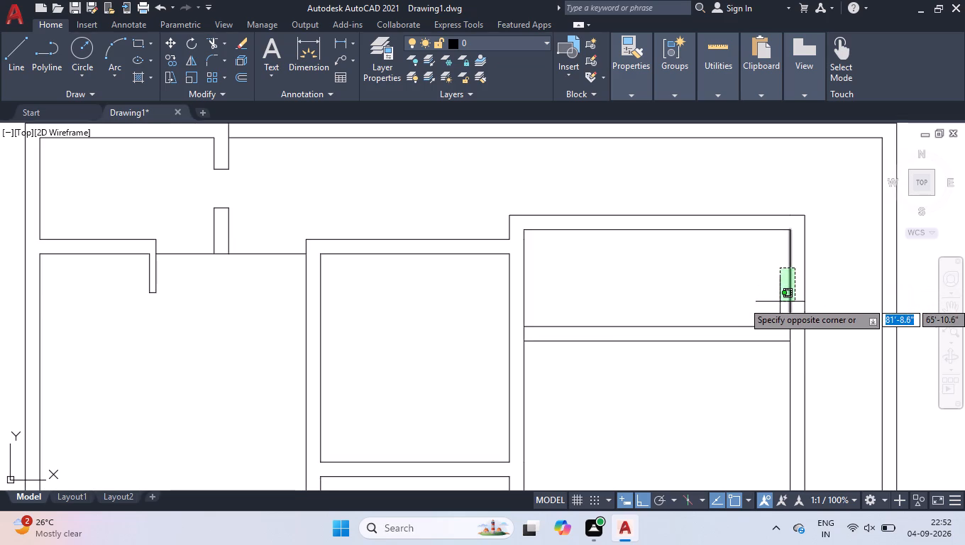
{"action": "left_click", "coordinate": [773, 316]}
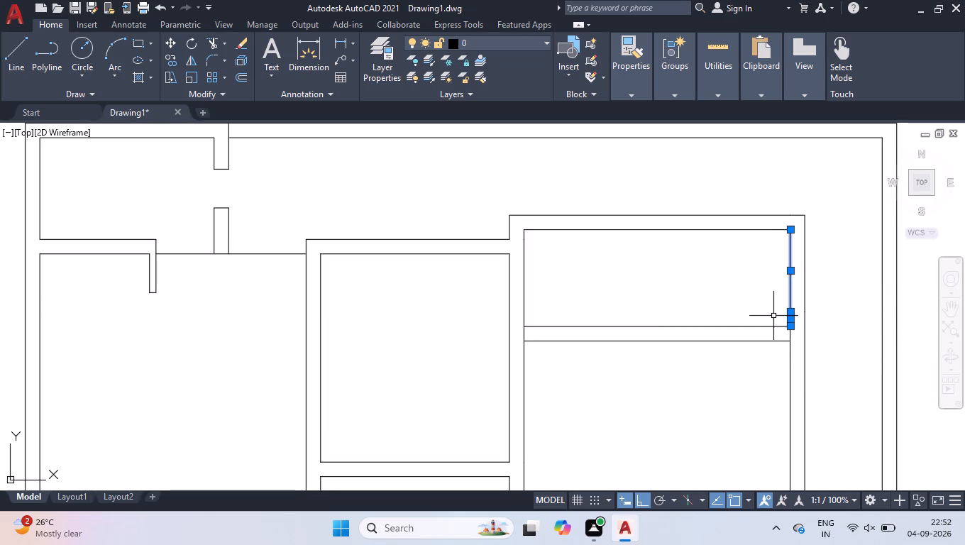
{"action": "key", "text": "j"}
{"action": "key", "text": "Return"}
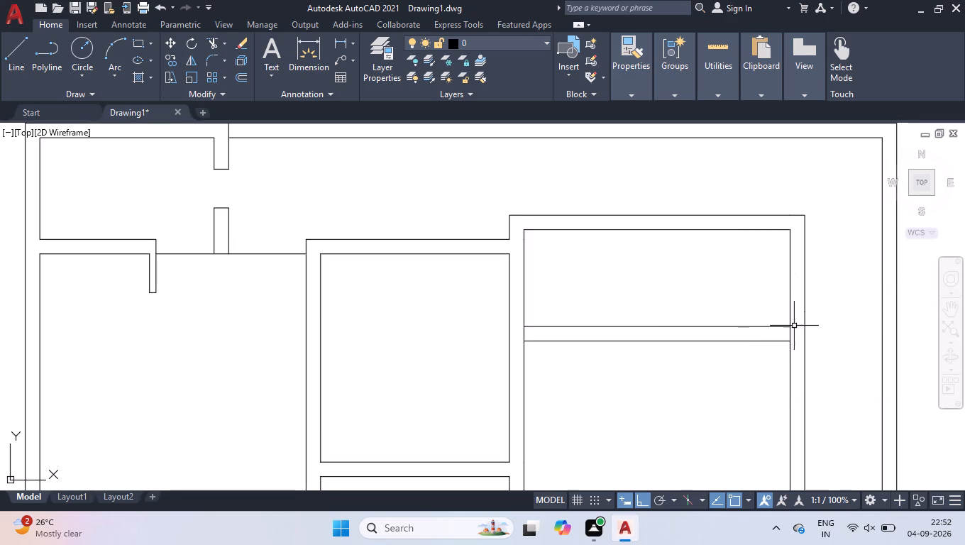
Trim the east and west inner wall lines between the partition's two faces so it opens into the side walls.
{"action": "type", "text": "tr"}
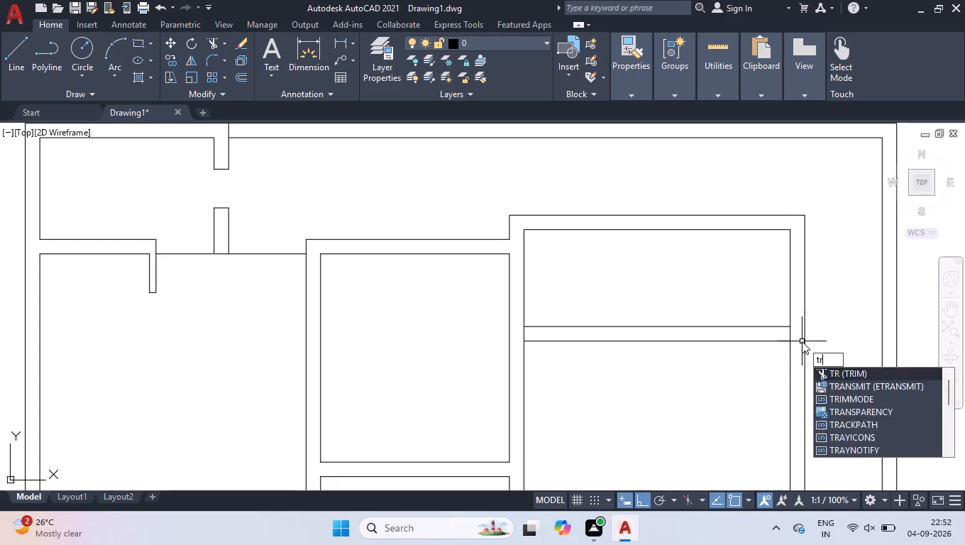
{"action": "key", "text": "Return"}
{"action": "left_click", "coordinate": [796, 333]}
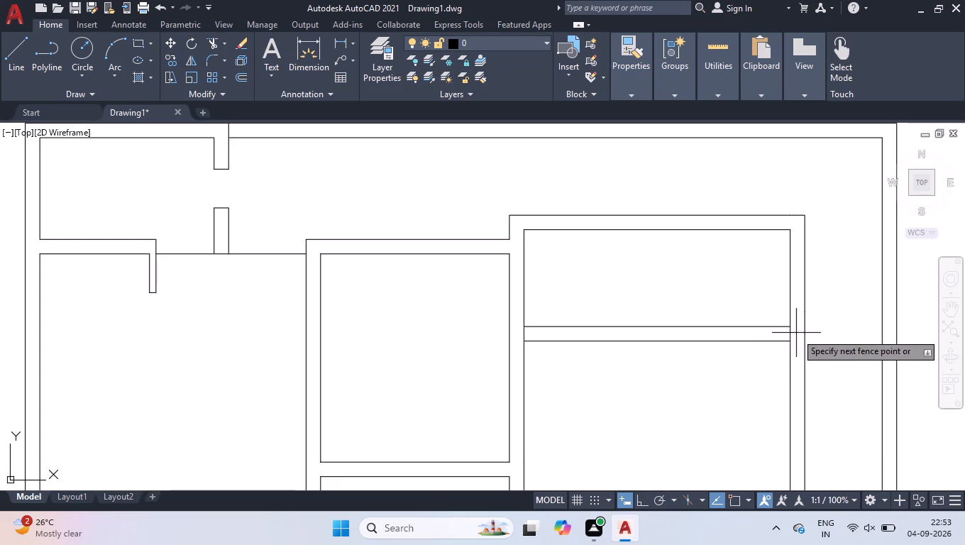
{"action": "left_click", "coordinate": [512, 335]}
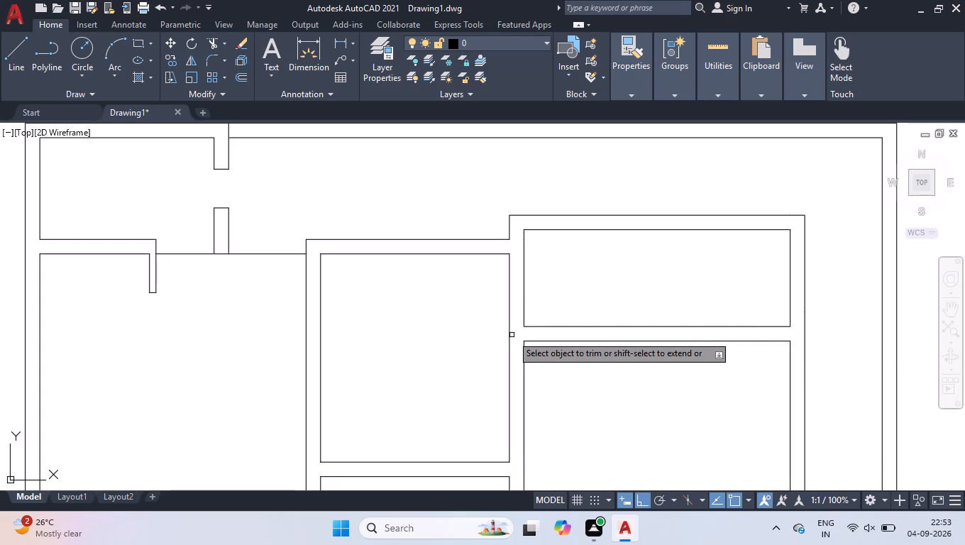
{"action": "key", "text": "Return"}
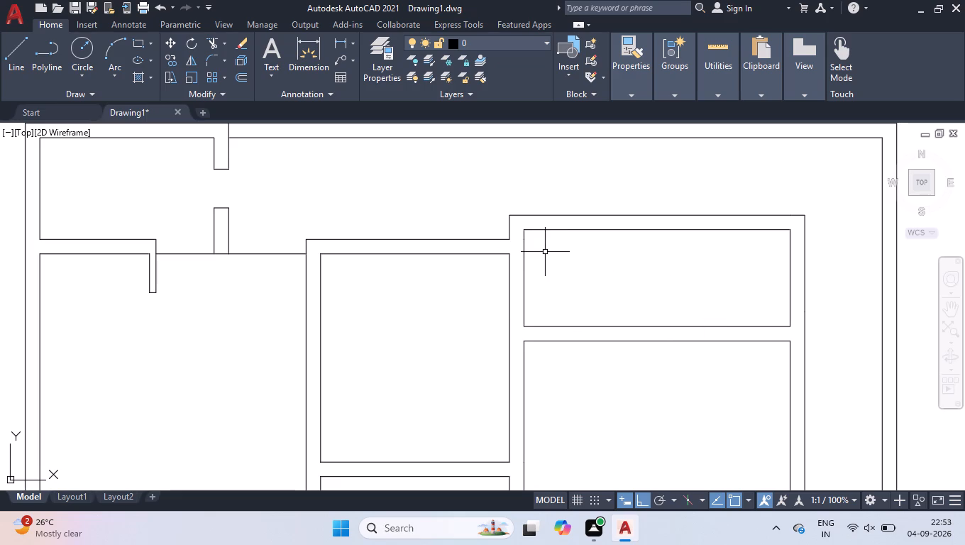
Join the split segments of the west inner wall line in the new room north of the partition.
{"action": "scroll", "coordinate": [545, 252], "scroll_direction": "up", "scroll_amount": 1, "text": "ctrl"}
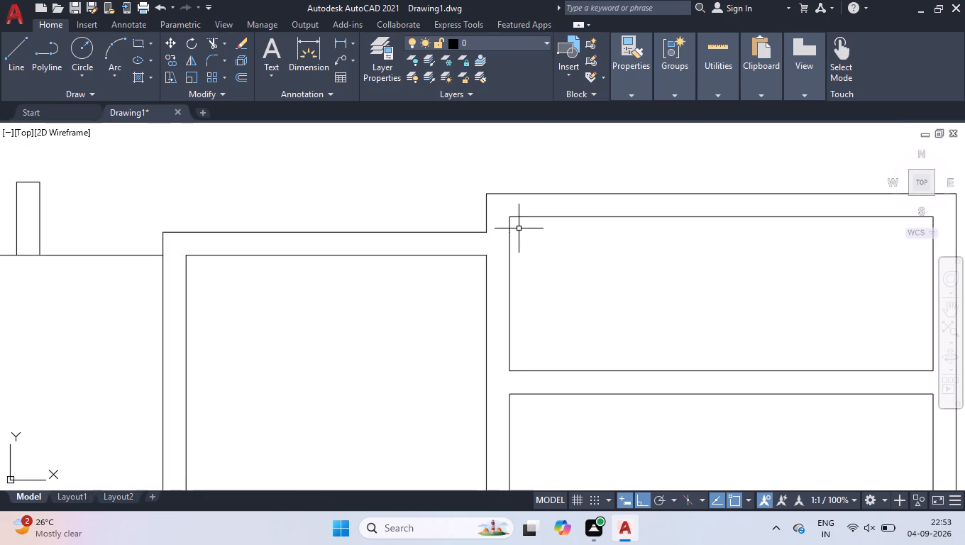
{"action": "left_click", "coordinate": [514, 224]}
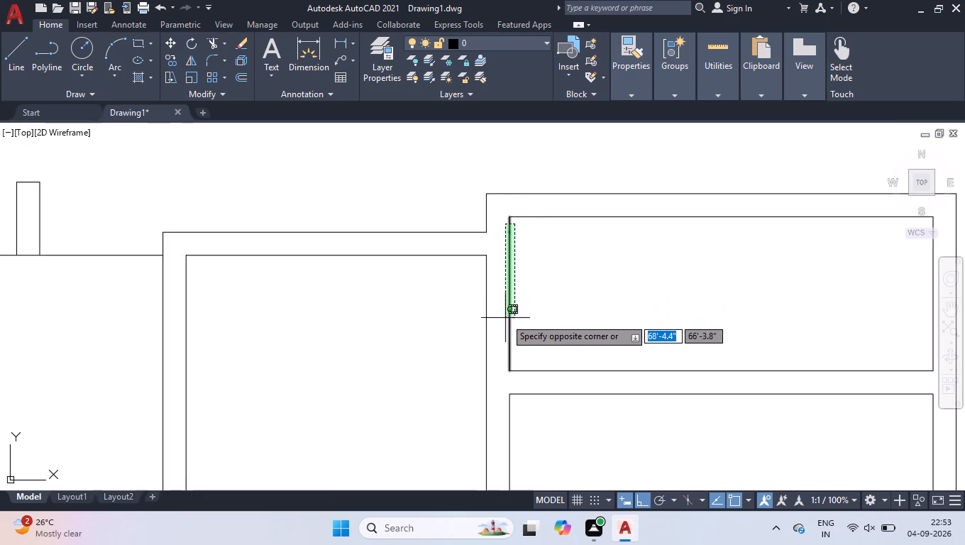
{"action": "left_click", "coordinate": [505, 318]}
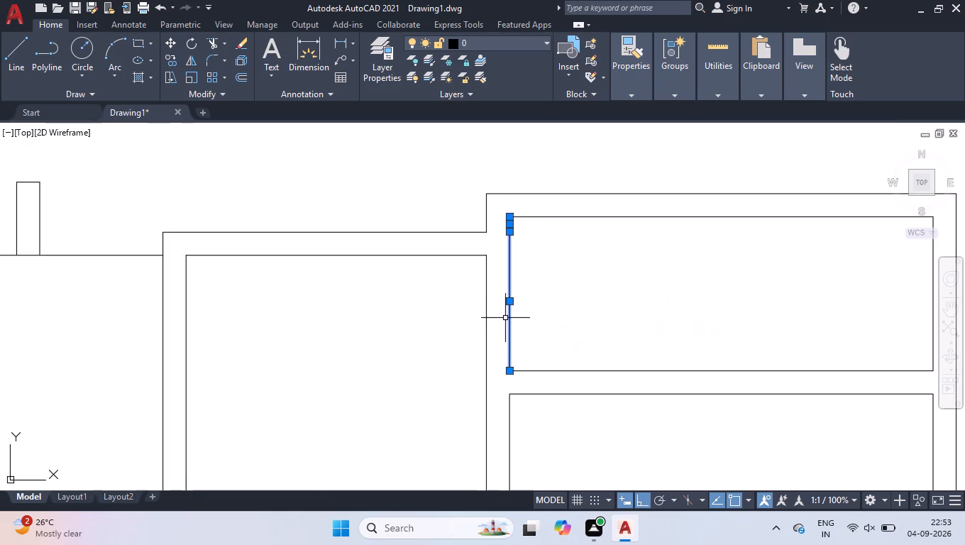
{"action": "key", "text": "j"}
{"action": "key", "text": "Return"}
Offset the new north room's west inner wall line 5'2" east, and offset the resulting line another 5'2" east.
{"action": "scroll", "coordinate": [514, 288], "scroll_direction": "down", "scroll_amount": 2, "text": "ctrl"}
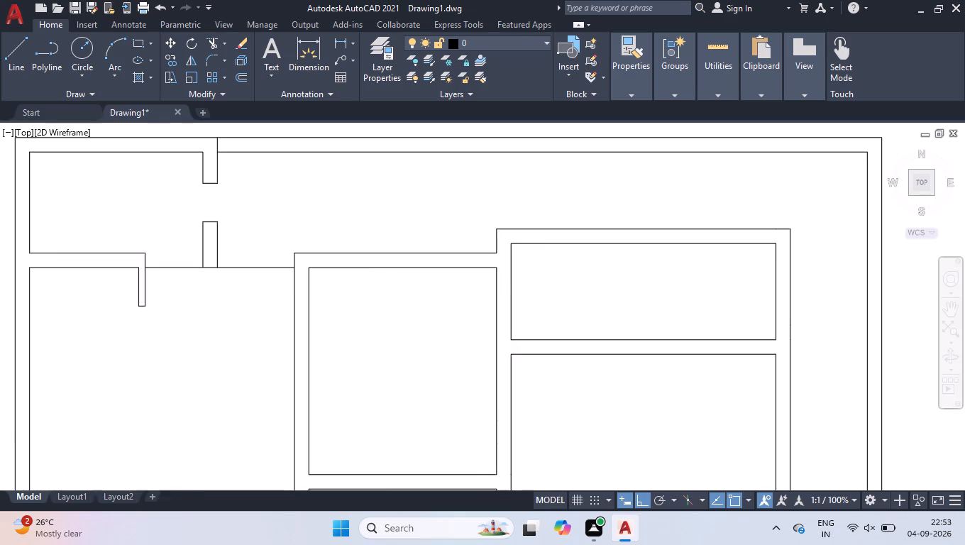
{"action": "scroll", "coordinate": [646, 293], "scroll_direction": "up", "scroll_amount": 2, "text": "ctrl"}
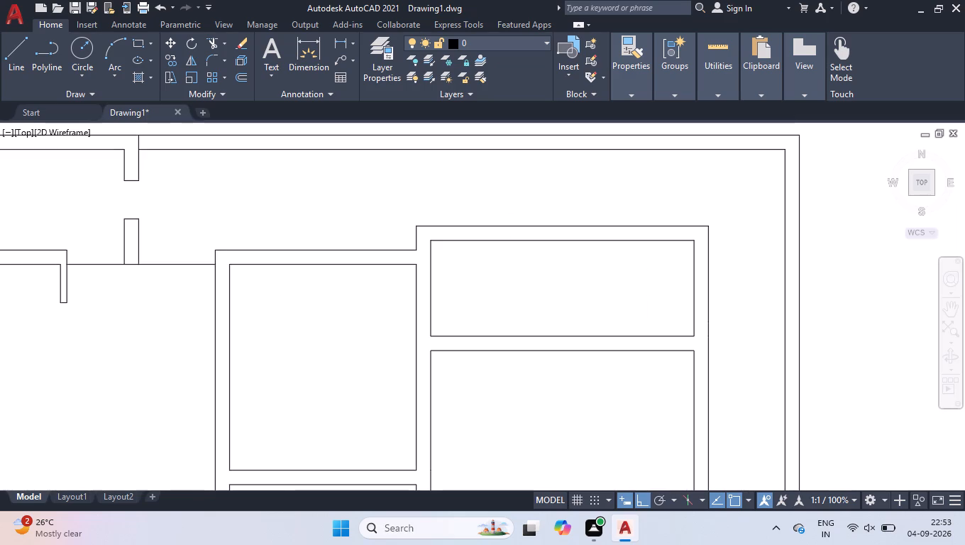
{"action": "type", "text": "off"}
{"action": "key", "text": "Return"}
{"action": "type", "text": "5'2"}
{"action": "key", "text": "Return"}
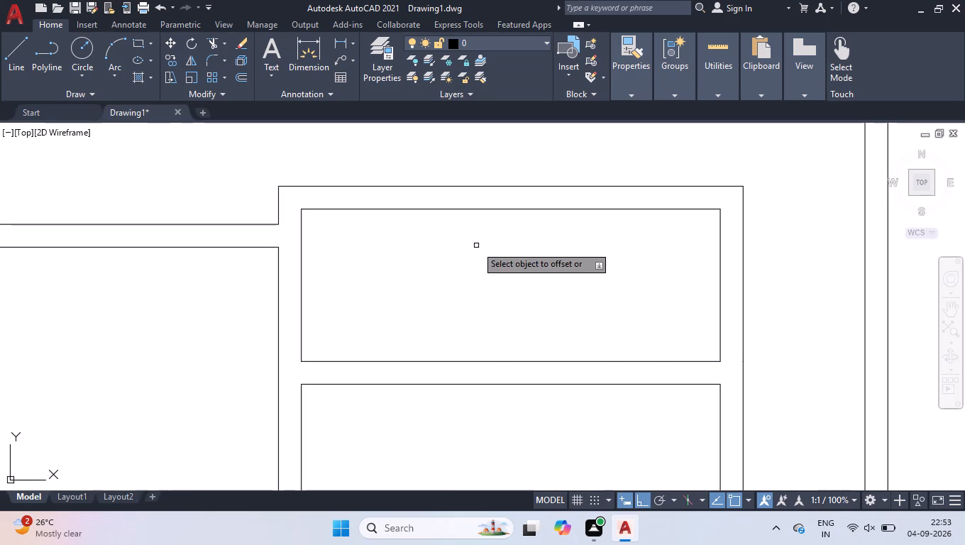
{"action": "left_click", "coordinate": [300, 270]}
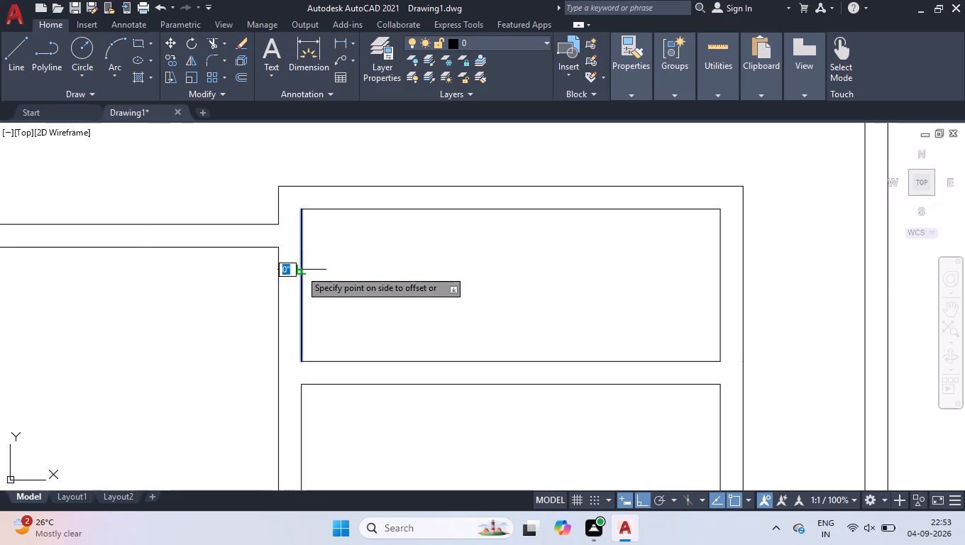
{"action": "left_click", "coordinate": [456, 282]}
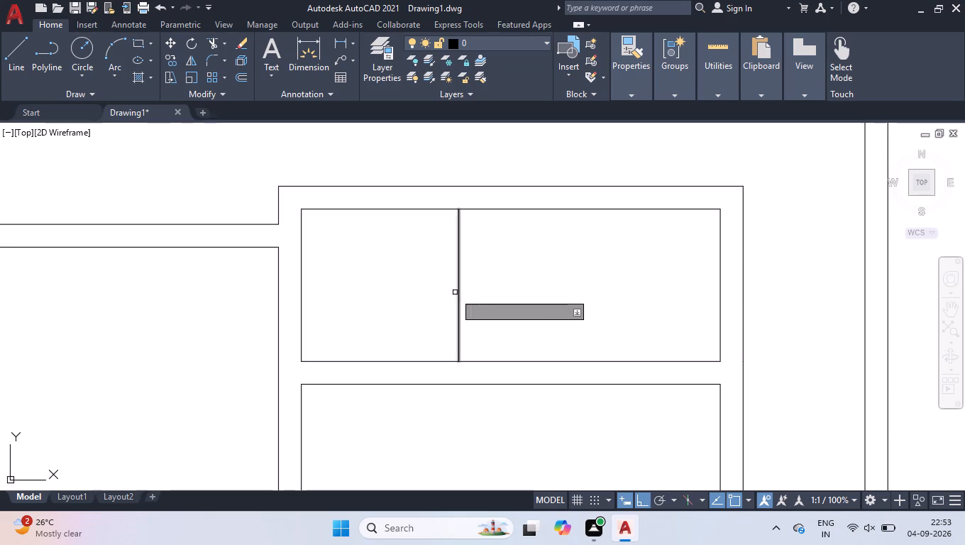
{"action": "left_click", "coordinate": [459, 294]}
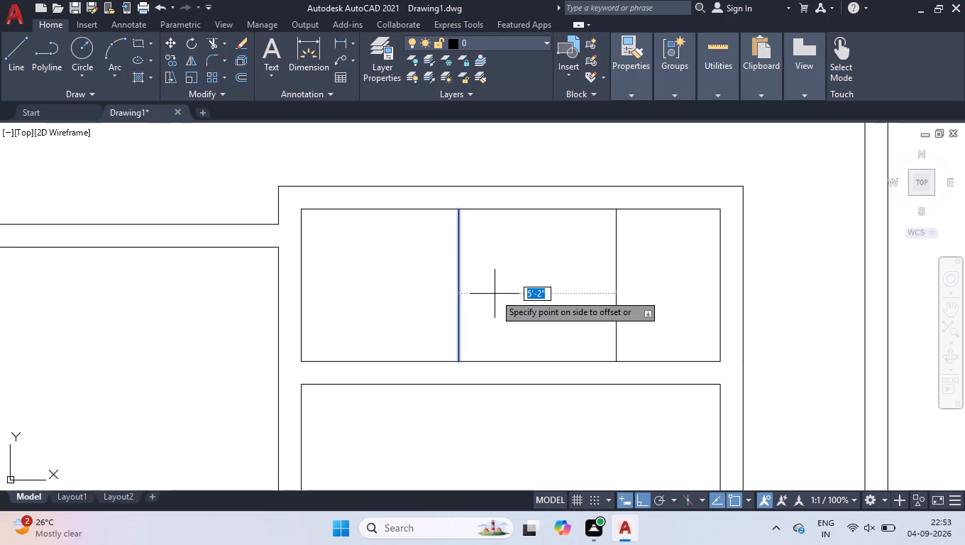
{"action": "left_click", "coordinate": [495, 294]}
{"action": "right_click", "coordinate": [495, 294]}
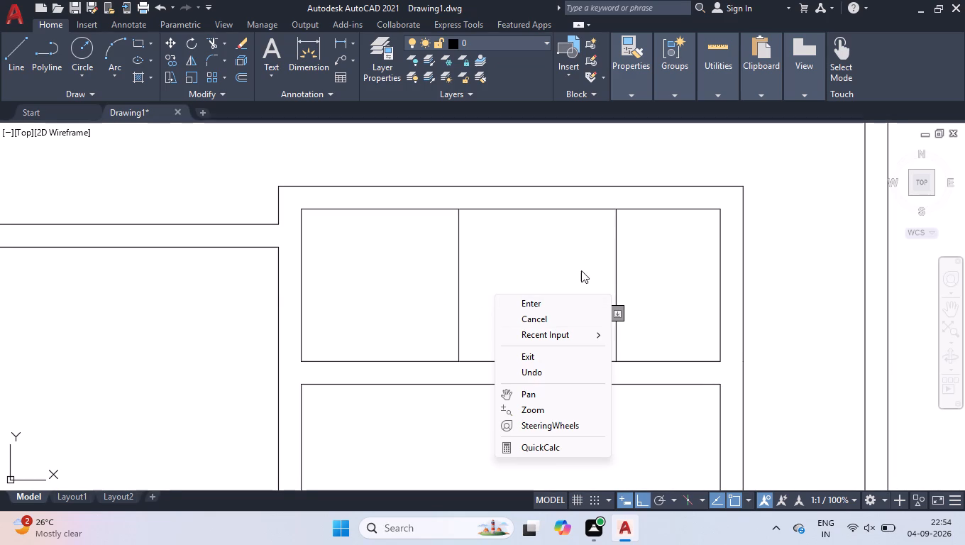
{"action": "left_click", "coordinate": [562, 314]}
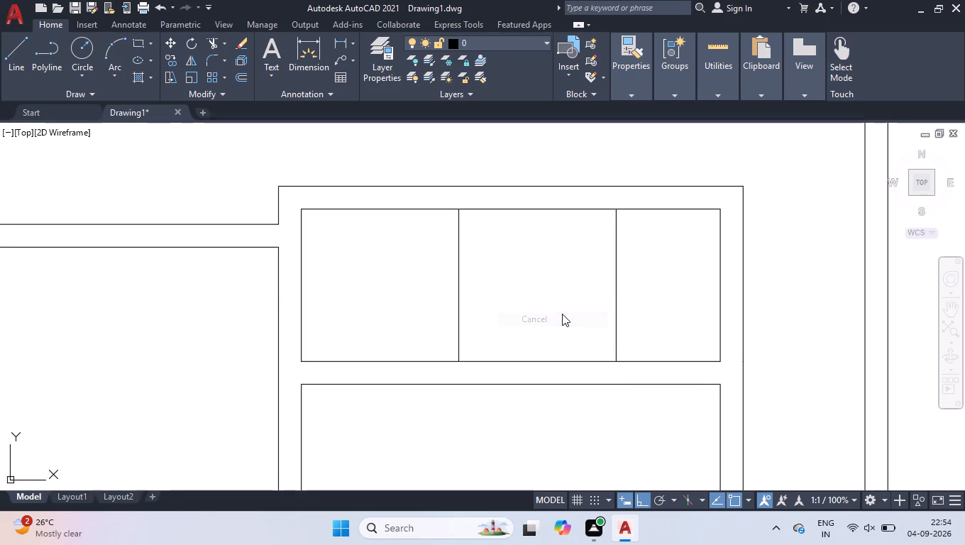
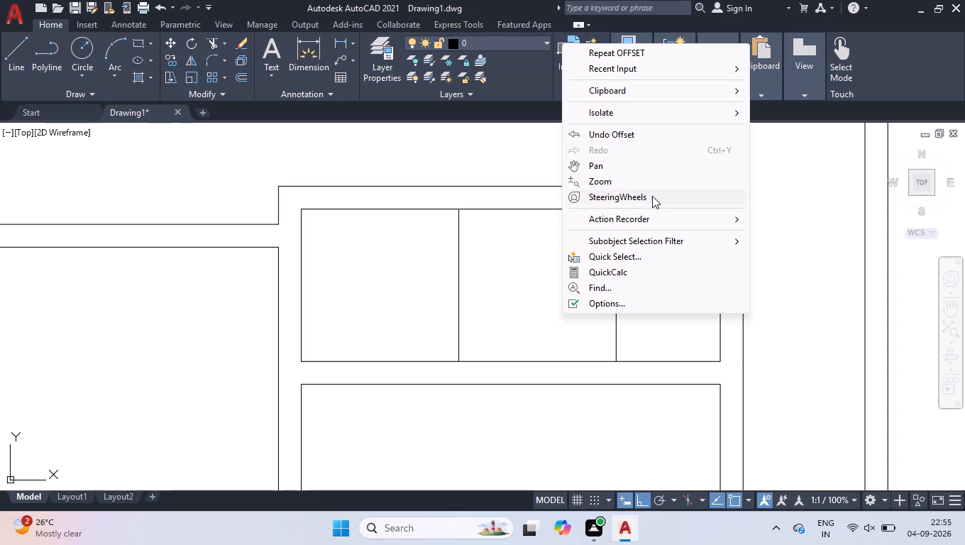
Delete the easternmost of the two offset vertical lines inside the new north room.
{"action": "left_click", "coordinate": [792, 270]}
{"action": "scroll", "coordinate": [717, 307], "scroll_direction": "down", "scroll_amount": 2}
{"action": "left_click", "coordinate": [754, 295]}
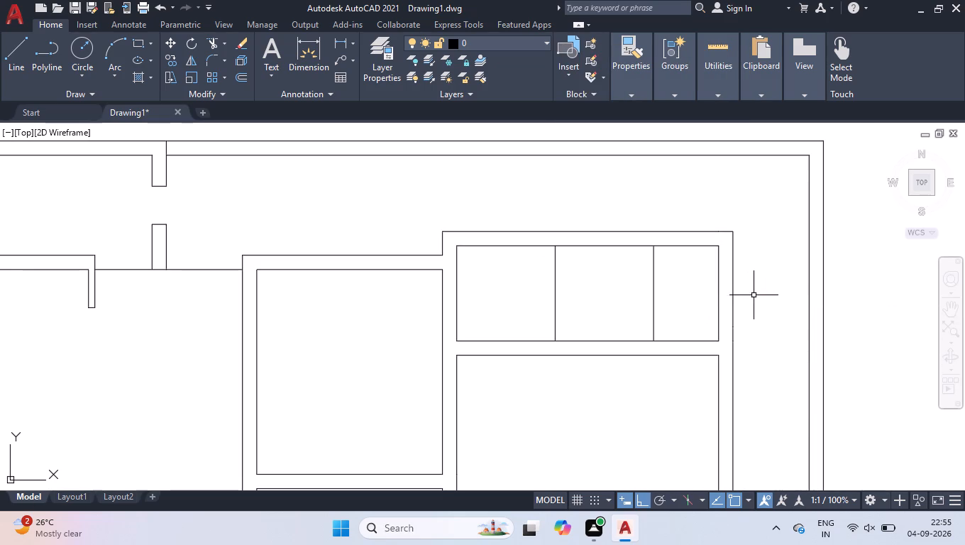
{"action": "scroll", "coordinate": [685, 266], "scroll_direction": "up", "scroll_amount": 1}
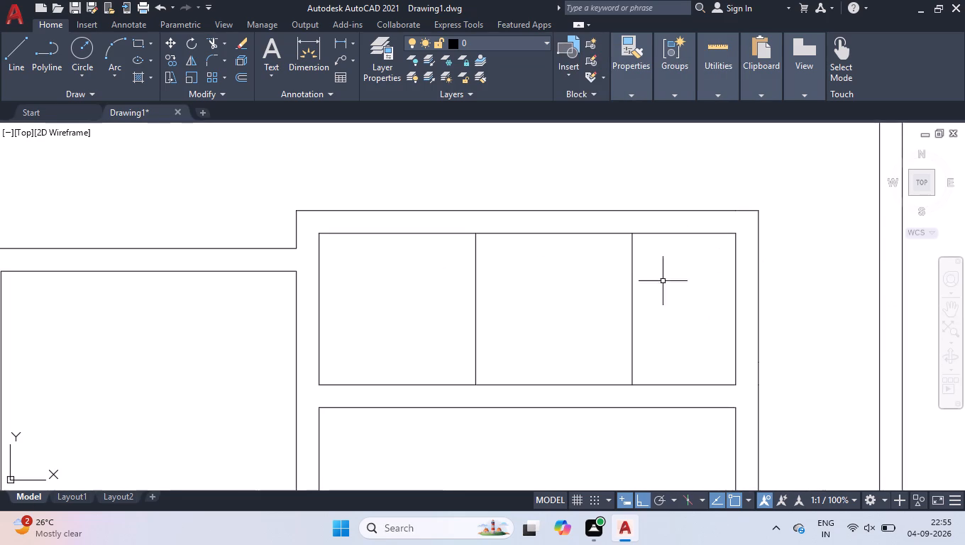
{"action": "left_click", "coordinate": [642, 291]}
{"action": "left_click", "coordinate": [617, 316]}
{"action": "key", "text": "Delete"}
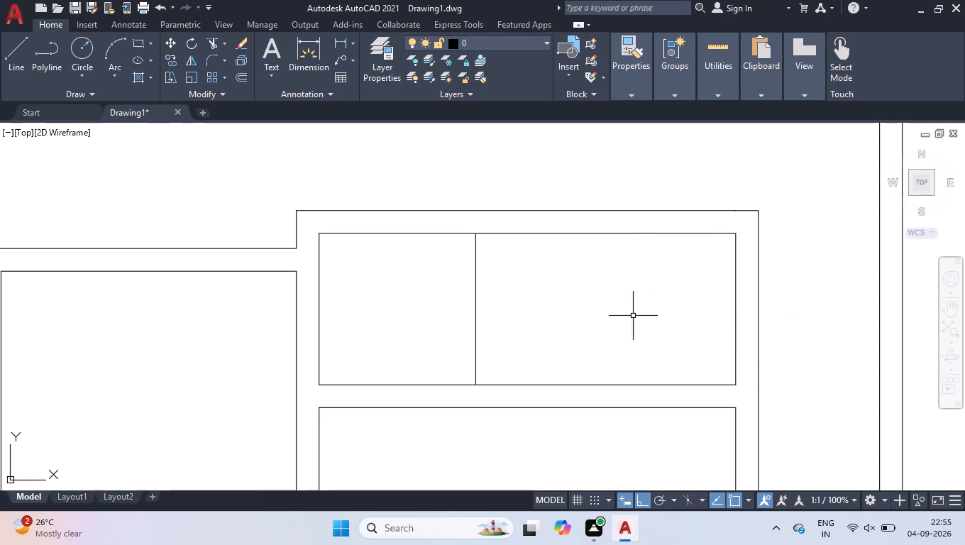
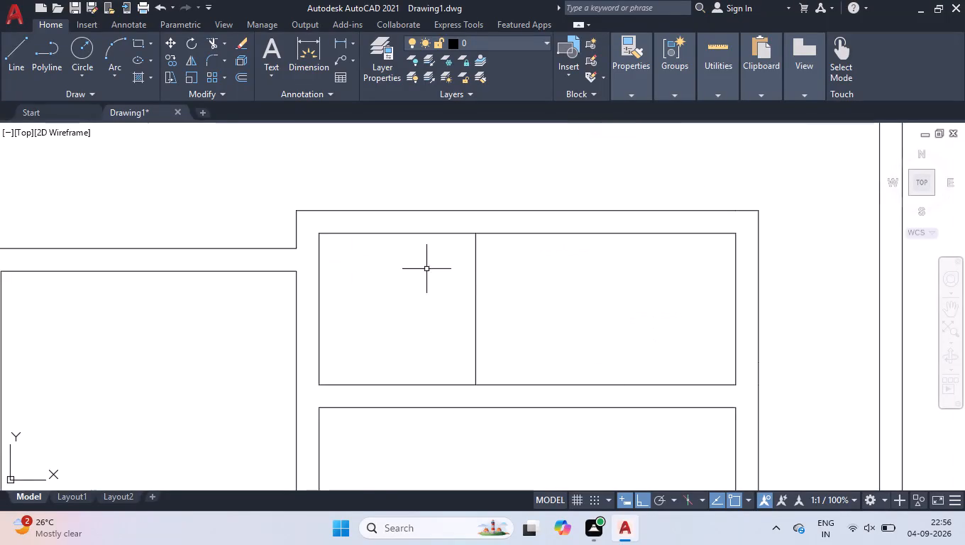
Offset the vertical partition line in the north room 4 inches to the east to form the partition wall.
{"action": "scroll", "coordinate": [474, 264], "scroll_direction": "down", "scroll_amount": 1}
{"action": "scroll", "coordinate": [629, 270], "scroll_direction": "up", "scroll_amount": 1}
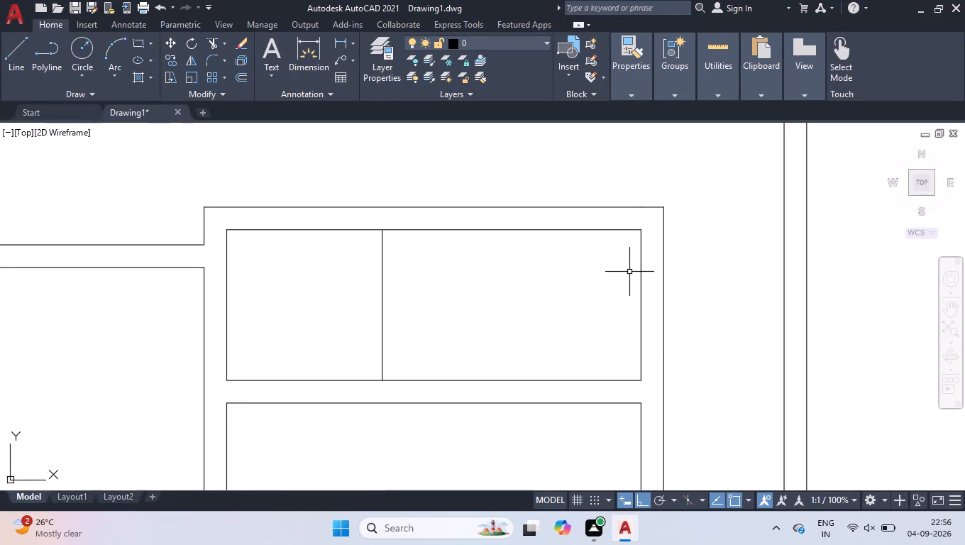
{"action": "type", "text": "off"}
{"action": "key", "text": "Return"}
{"action": "key", "text": "4"}
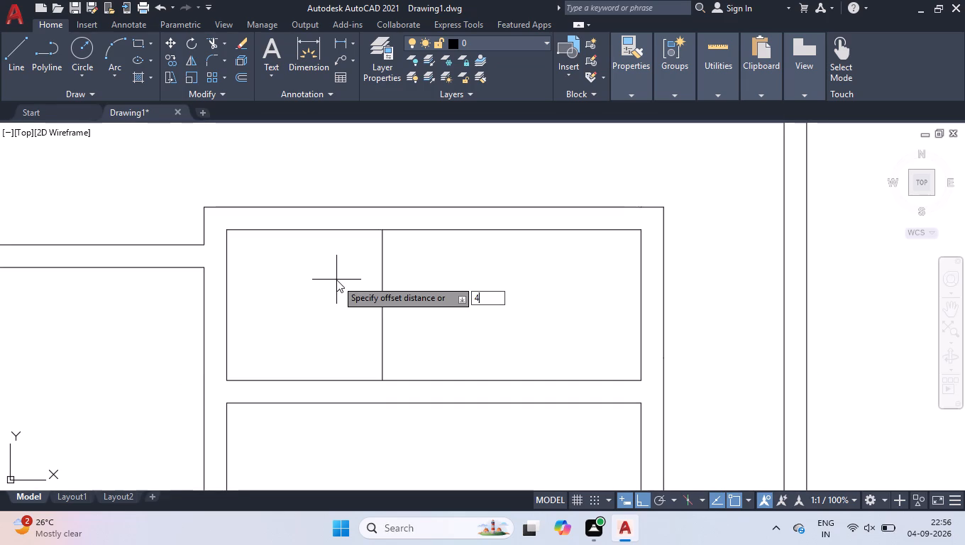
{"action": "key", "text": "Return"}
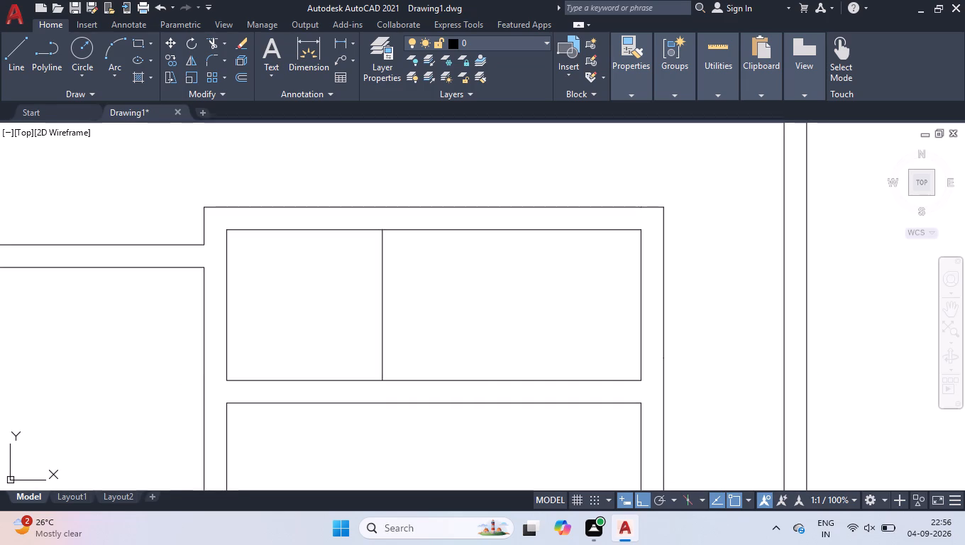
{"action": "left_click", "coordinate": [381, 293]}
{"action": "left_click", "coordinate": [419, 297]}
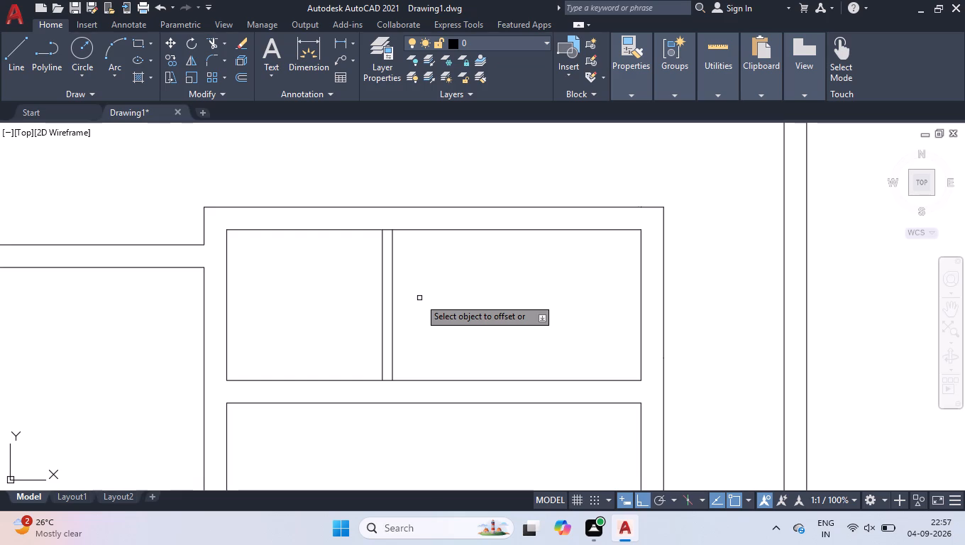
{"action": "left_click", "coordinate": [419, 299]}
{"action": "key", "text": "Return"}
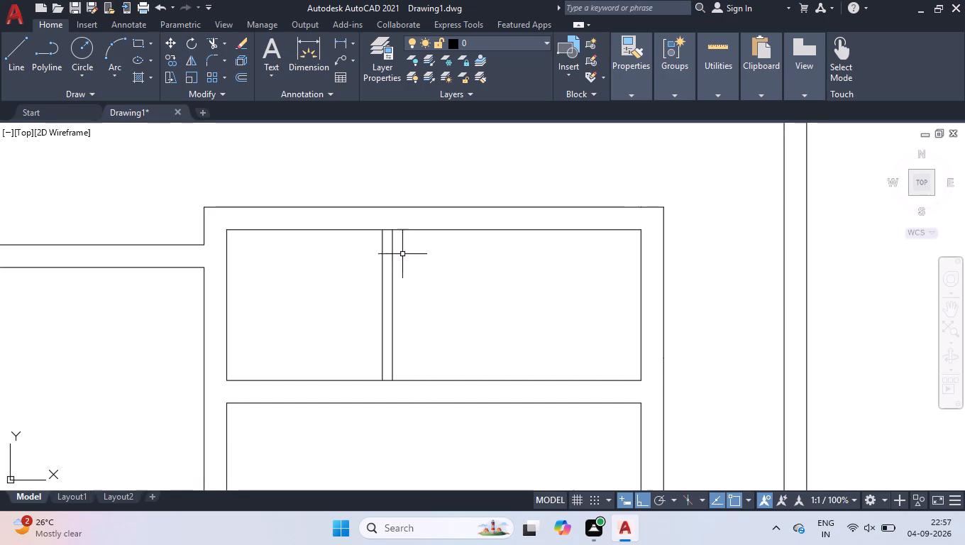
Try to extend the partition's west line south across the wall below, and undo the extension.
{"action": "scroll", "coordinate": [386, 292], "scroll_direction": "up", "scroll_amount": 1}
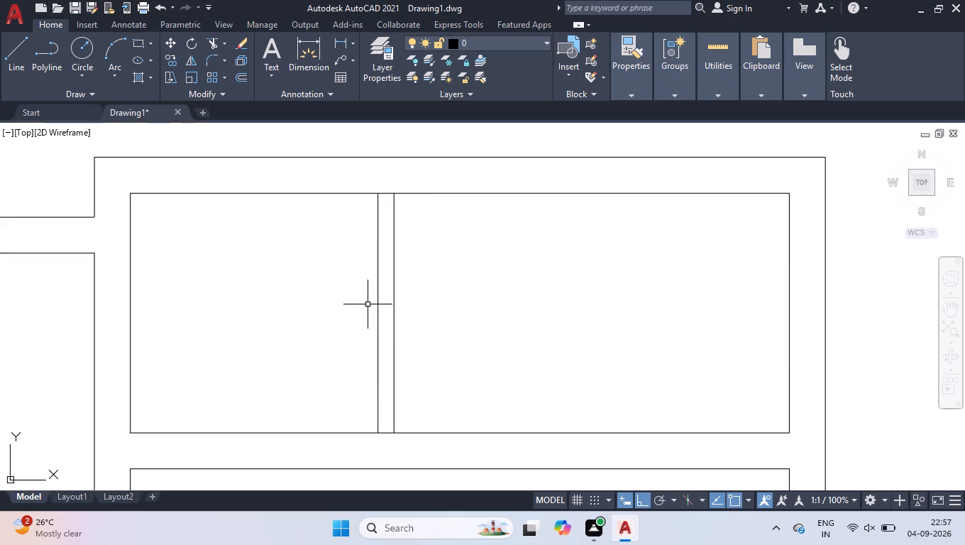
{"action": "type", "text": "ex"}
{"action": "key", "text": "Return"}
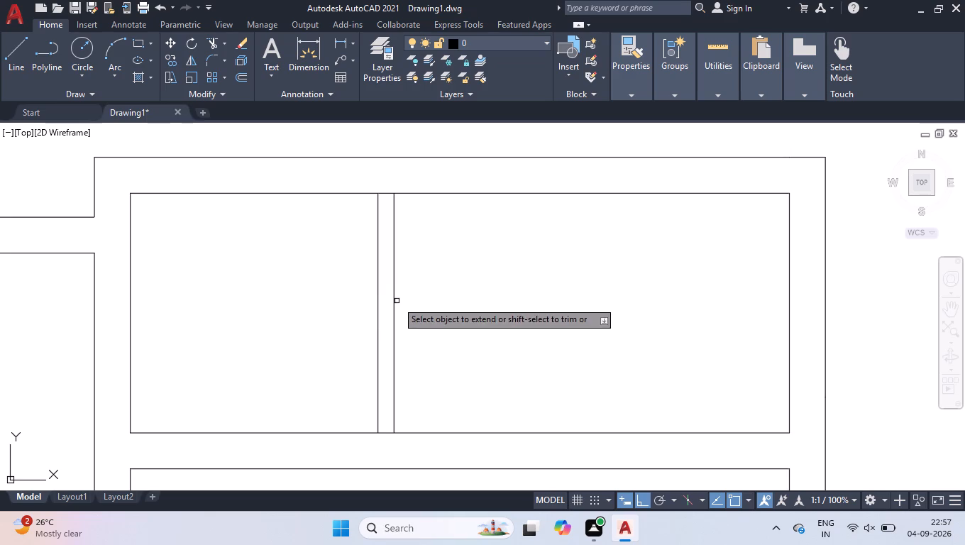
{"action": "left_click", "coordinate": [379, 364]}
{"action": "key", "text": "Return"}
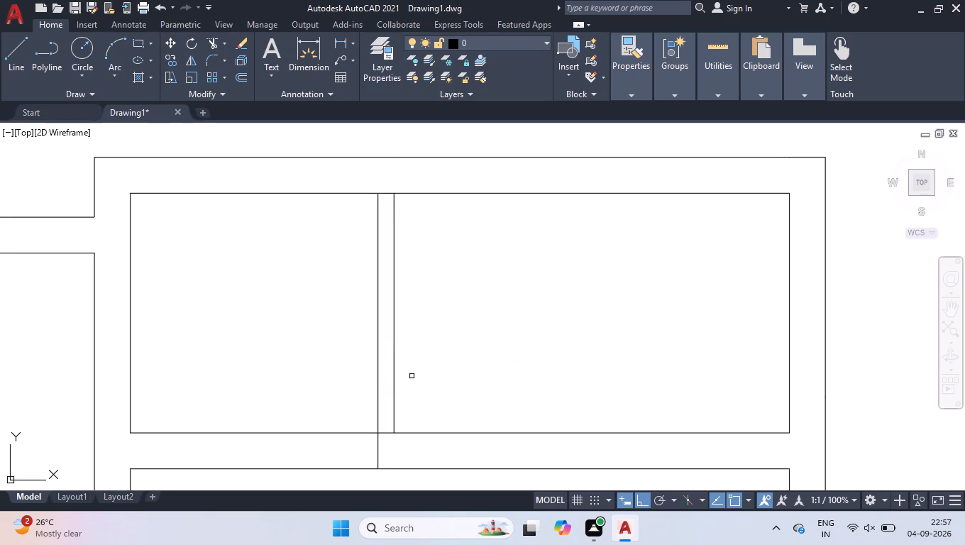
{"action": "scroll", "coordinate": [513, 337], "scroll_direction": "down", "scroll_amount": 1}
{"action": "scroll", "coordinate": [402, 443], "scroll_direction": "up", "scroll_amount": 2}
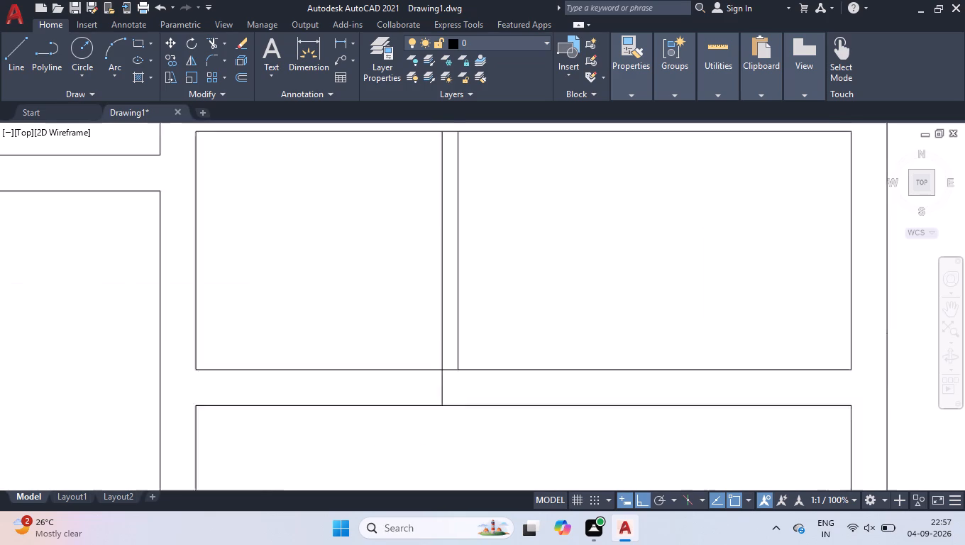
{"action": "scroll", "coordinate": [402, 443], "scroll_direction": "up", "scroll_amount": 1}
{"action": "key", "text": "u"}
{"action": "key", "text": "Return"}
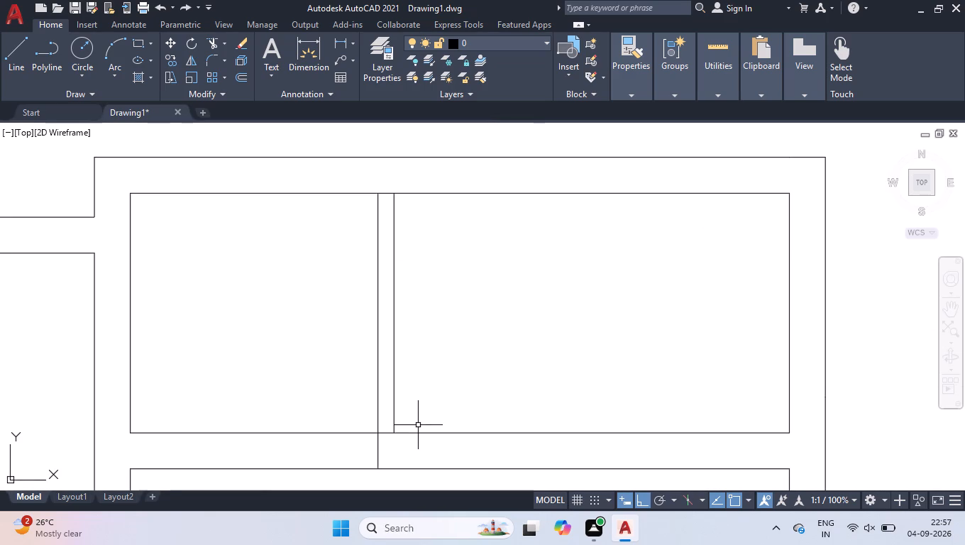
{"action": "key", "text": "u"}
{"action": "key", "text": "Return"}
Draw a vertical line across the wall south of the north room, from the lower end of the partition's west line.
{"action": "scroll", "coordinate": [394, 367], "scroll_direction": "down", "scroll_amount": 1}
{"action": "scroll", "coordinate": [381, 439], "scroll_direction": "up", "scroll_amount": 2}
{"action": "scroll", "coordinate": [379, 407], "scroll_direction": "down", "scroll_amount": 1}
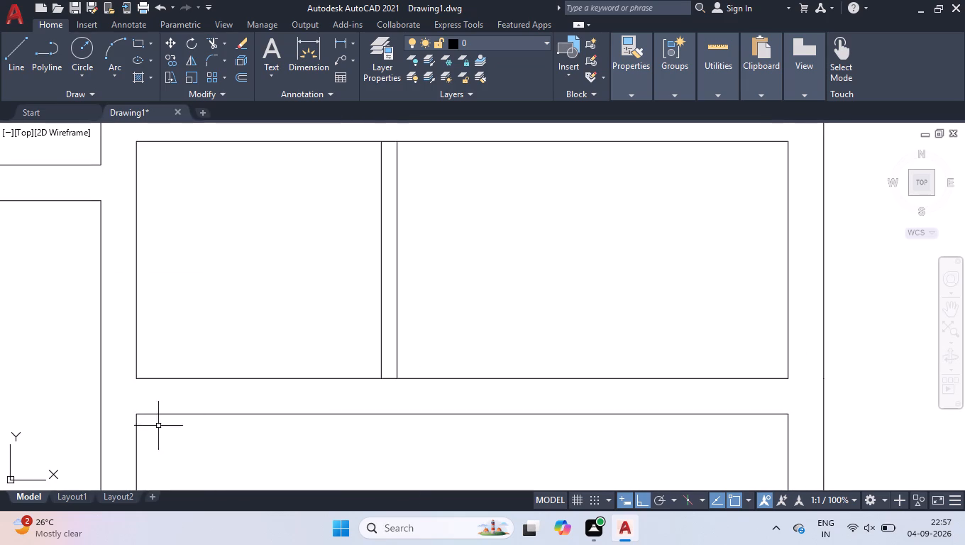
{"action": "scroll", "coordinate": [137, 412], "scroll_direction": "up", "scroll_amount": 1}
{"action": "key", "text": "l"}
{"action": "key", "text": "Return"}
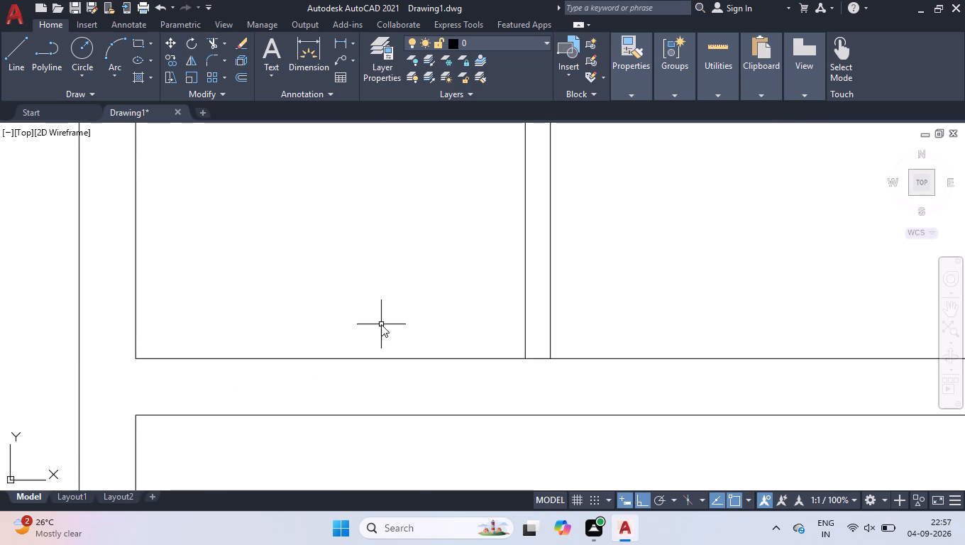
{"action": "left_click", "coordinate": [523, 360]}
{"action": "left_click", "coordinate": [524, 417]}
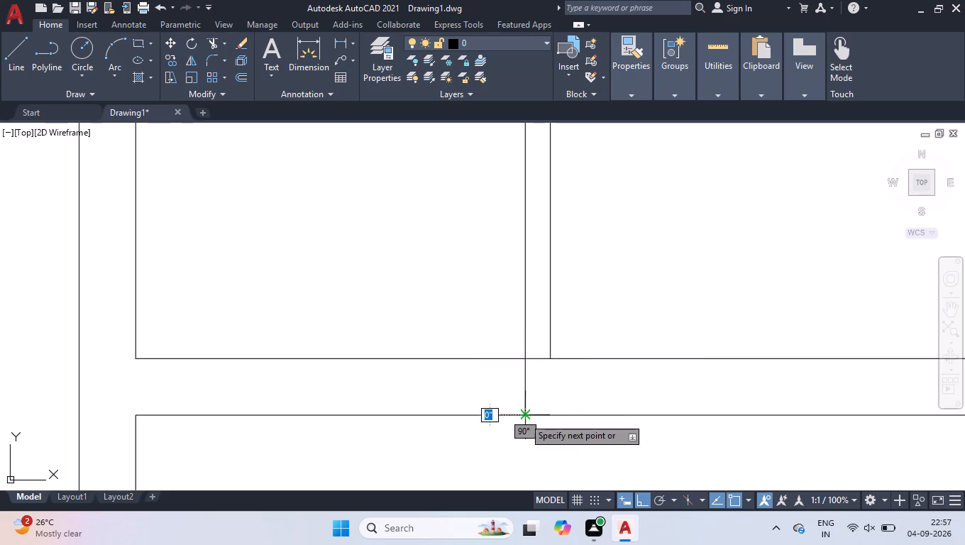
{"action": "key", "text": "Return"}
Offset the short line across the wall 2'-6" to the west to mark the other side of the opening.
{"action": "left_click", "coordinate": [493, 311]}
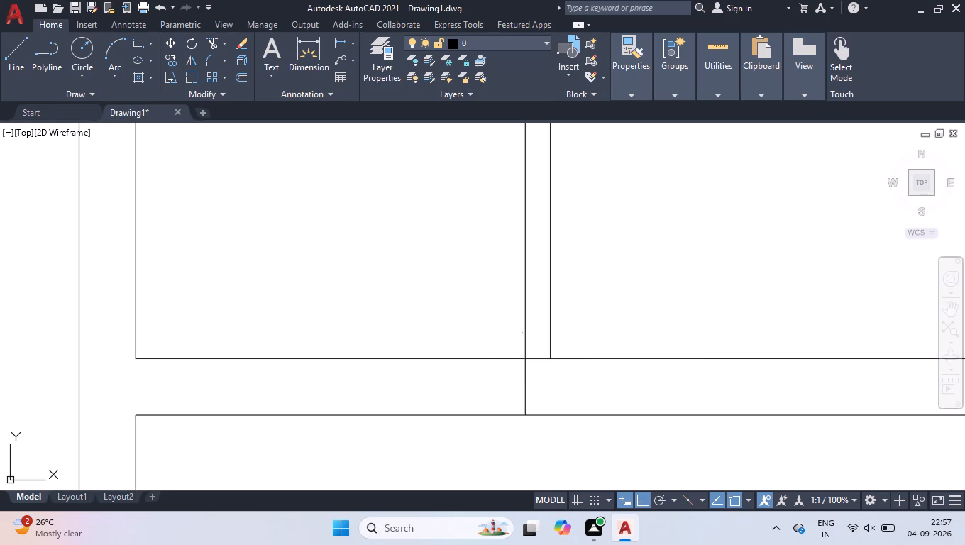
{"action": "left_click", "coordinate": [575, 453]}
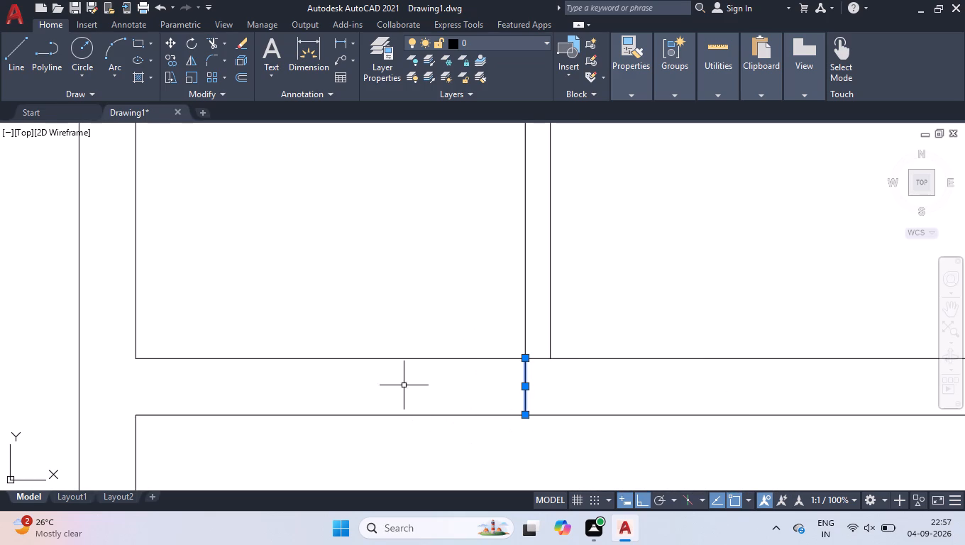
{"action": "left_click", "coordinate": [527, 387]}
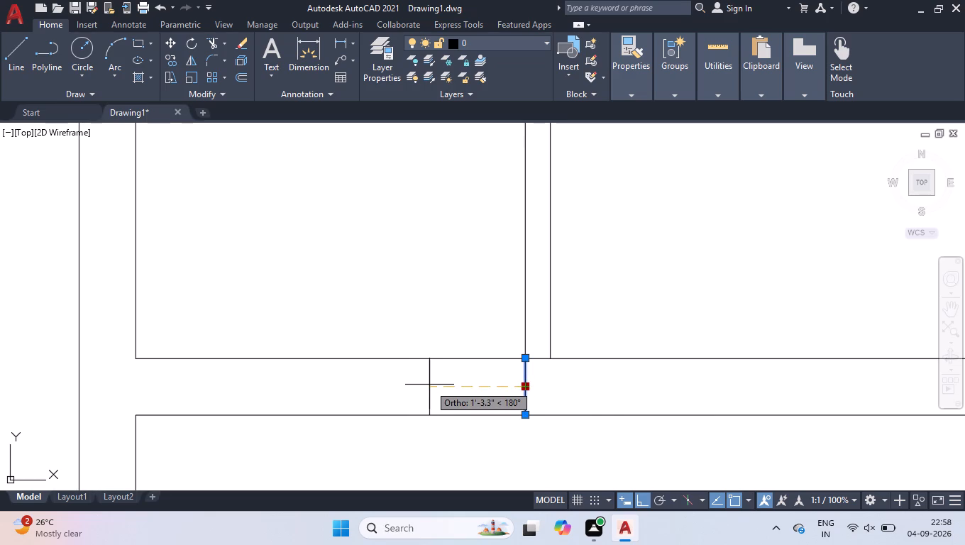
{"action": "left_click", "coordinate": [526, 387]}
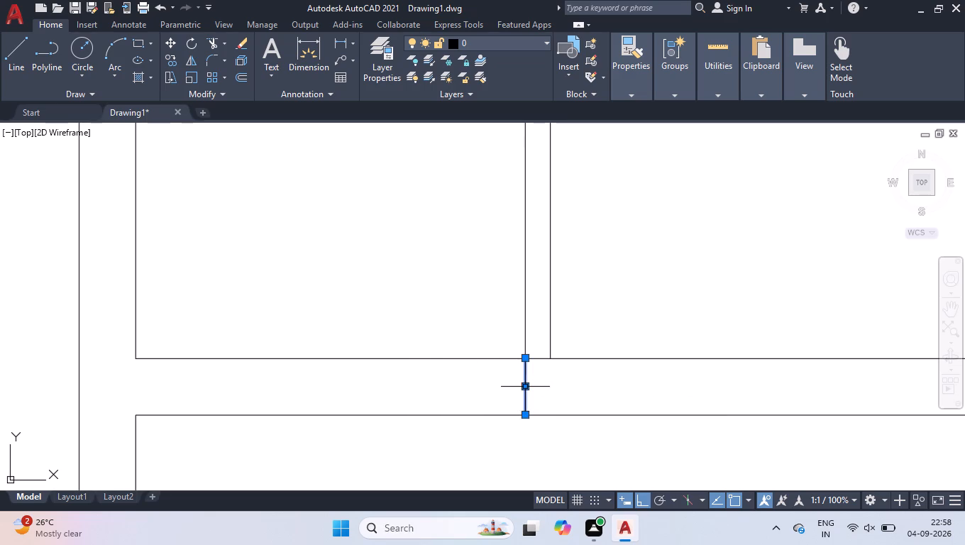
{"action": "type", "text": "off"}
{"action": "key", "text": "Return"}
{"action": "type", "text": "3'"}
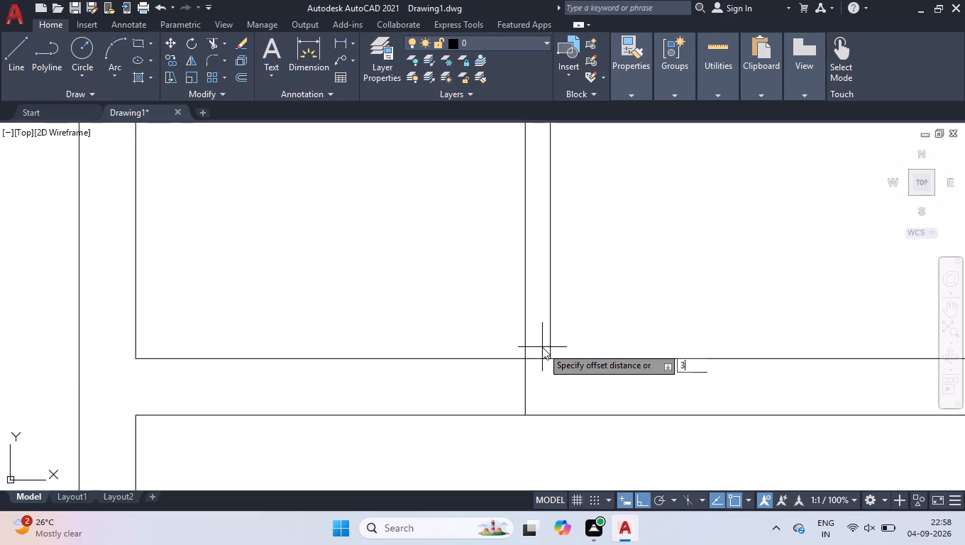
{"action": "key", "text": "BackSpace"}
{"action": "key", "text": "BackSpace"}
{"action": "key", "text": "BackSpace"}
{"action": "type", "text": "2'6"}
{"action": "key", "text": "Return"}
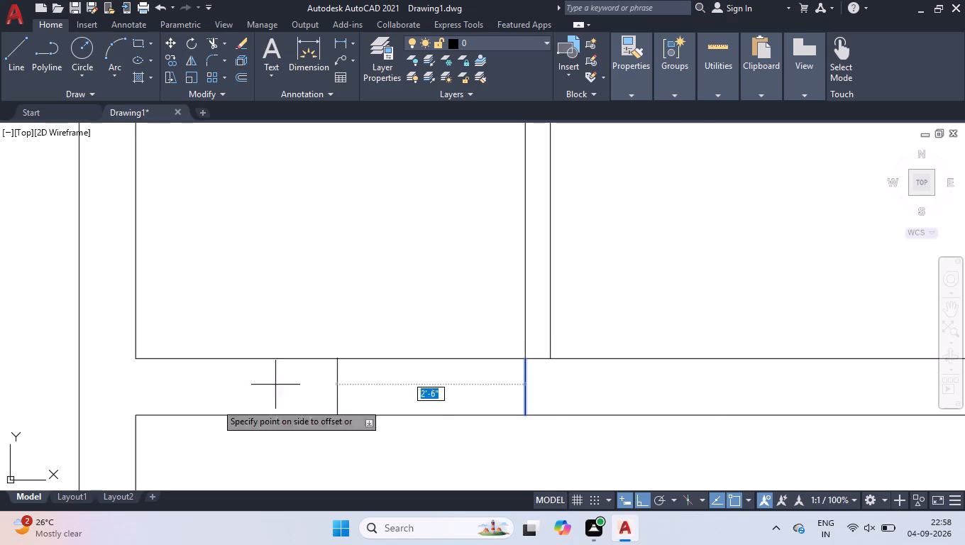
{"action": "left_click", "coordinate": [155, 385]}
{"action": "key", "text": "Return"}
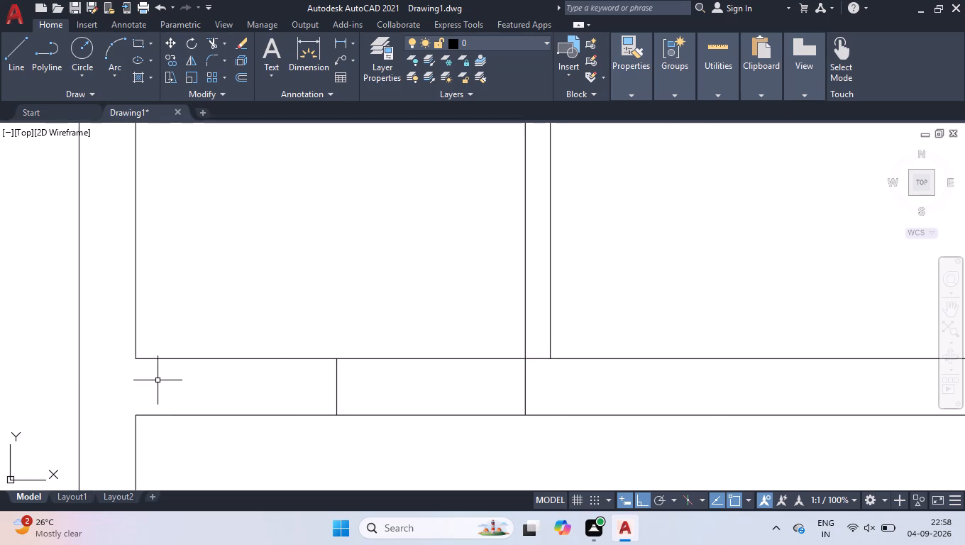
Trim the wall's north face line between the two short lines marking the opening.
{"action": "type", "text": "tr"}
{"action": "key", "text": "Return"}
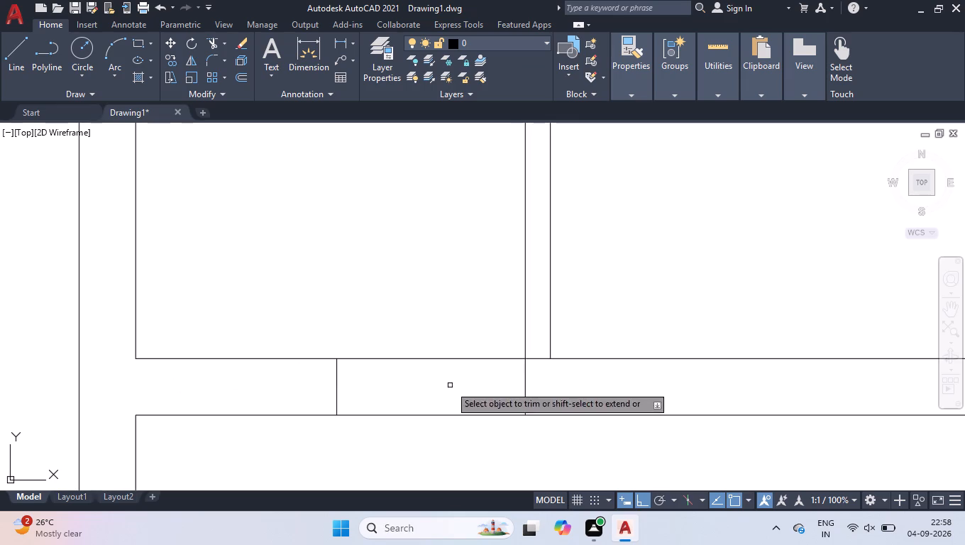
{"action": "left_click", "coordinate": [450, 385]}
{"action": "left_click", "coordinate": [437, 328]}
{"action": "key", "text": "Return"}
{"action": "scroll", "coordinate": [399, 304], "scroll_direction": "down", "scroll_amount": 2}
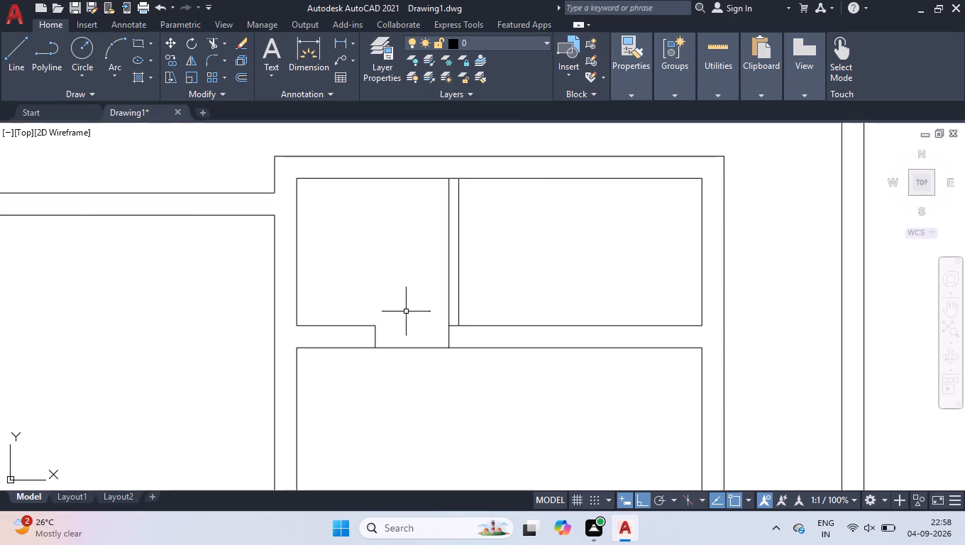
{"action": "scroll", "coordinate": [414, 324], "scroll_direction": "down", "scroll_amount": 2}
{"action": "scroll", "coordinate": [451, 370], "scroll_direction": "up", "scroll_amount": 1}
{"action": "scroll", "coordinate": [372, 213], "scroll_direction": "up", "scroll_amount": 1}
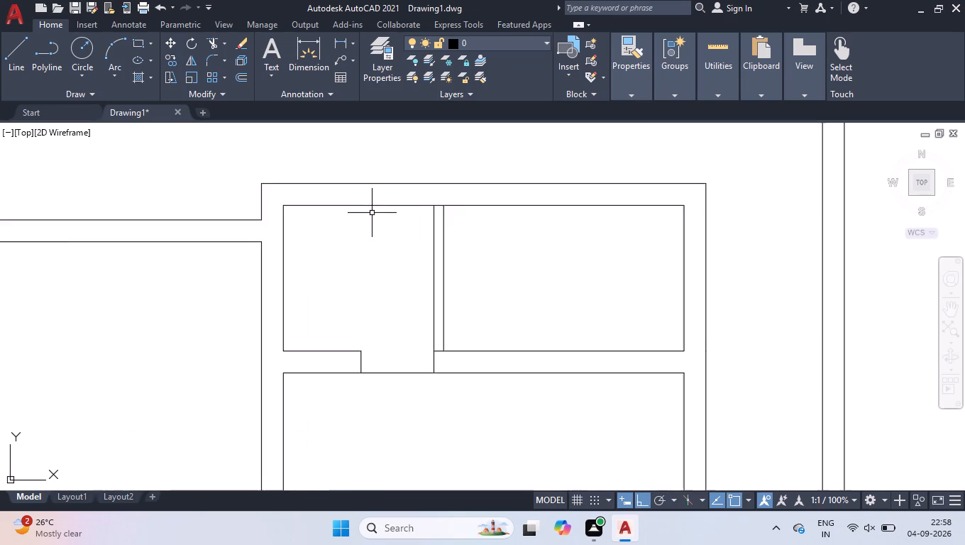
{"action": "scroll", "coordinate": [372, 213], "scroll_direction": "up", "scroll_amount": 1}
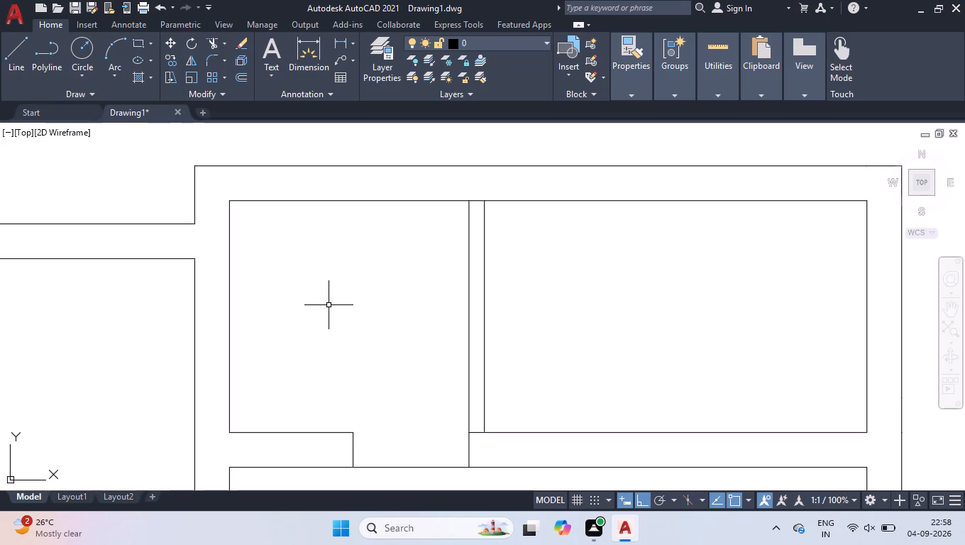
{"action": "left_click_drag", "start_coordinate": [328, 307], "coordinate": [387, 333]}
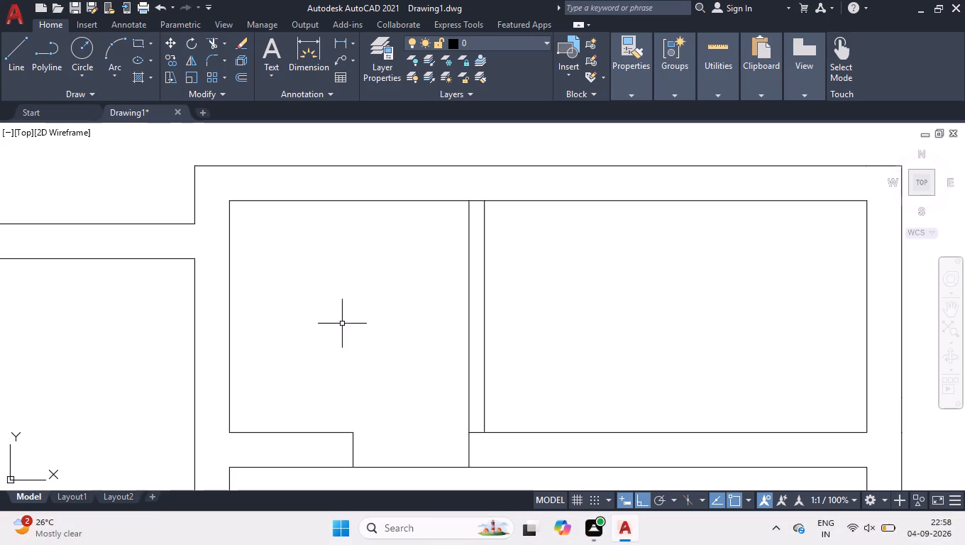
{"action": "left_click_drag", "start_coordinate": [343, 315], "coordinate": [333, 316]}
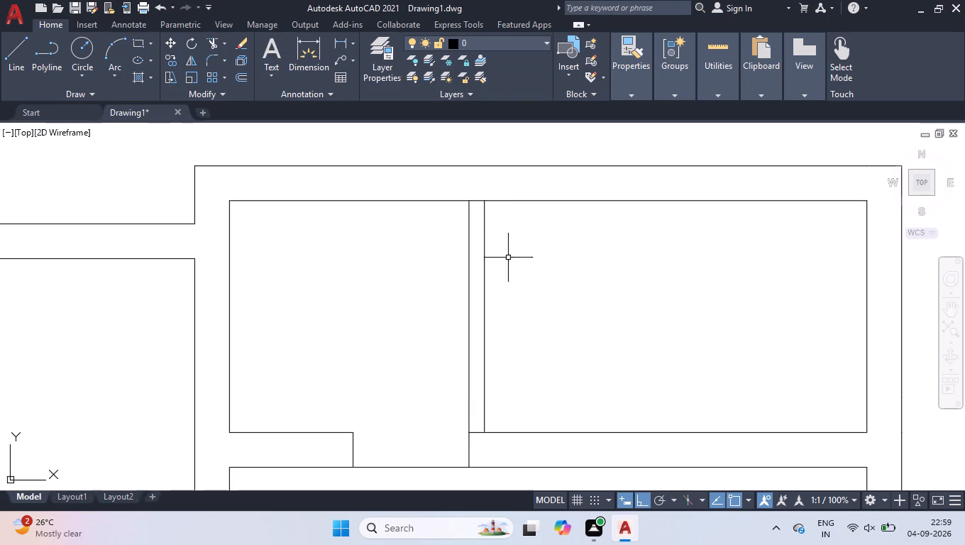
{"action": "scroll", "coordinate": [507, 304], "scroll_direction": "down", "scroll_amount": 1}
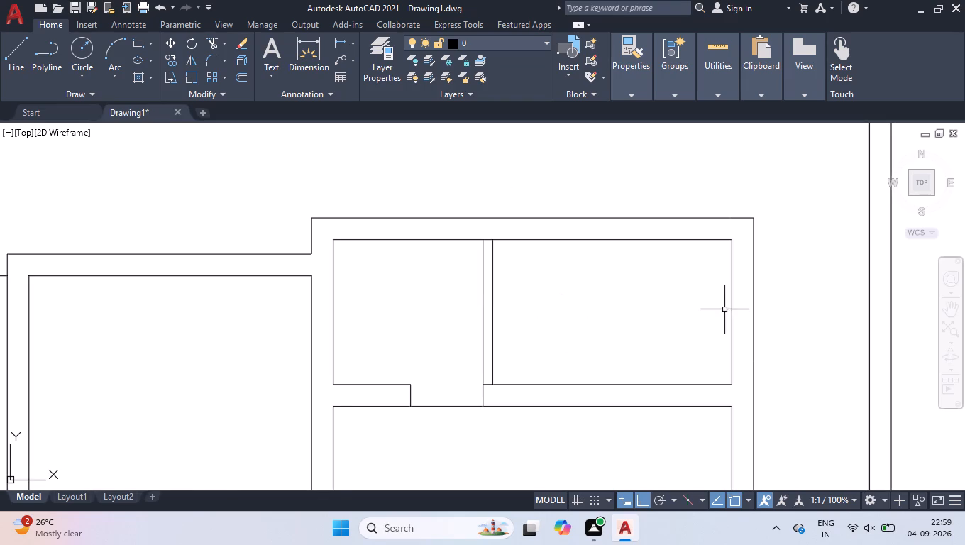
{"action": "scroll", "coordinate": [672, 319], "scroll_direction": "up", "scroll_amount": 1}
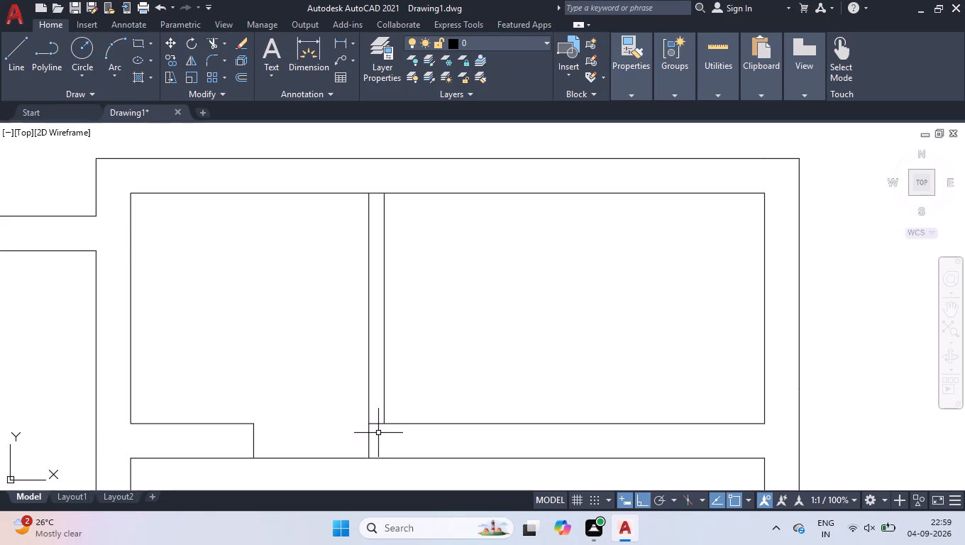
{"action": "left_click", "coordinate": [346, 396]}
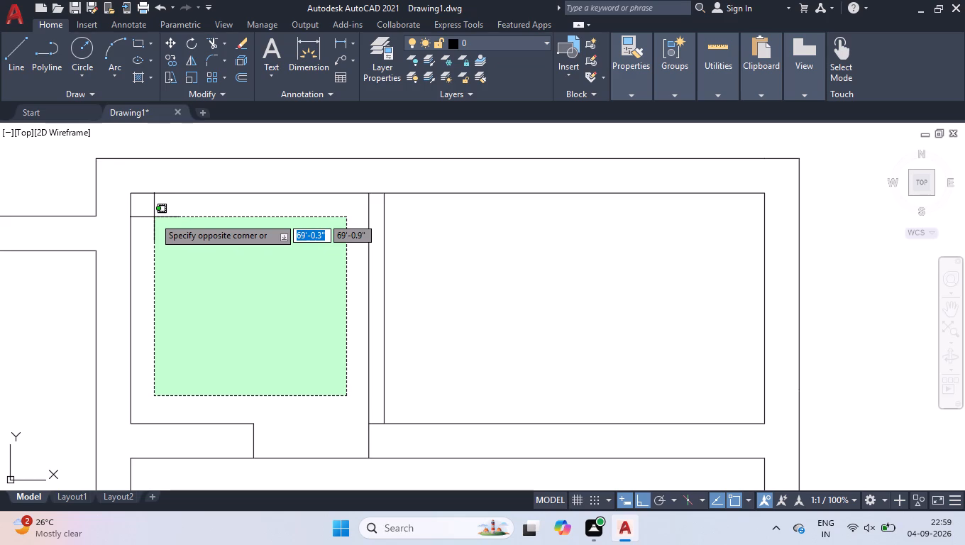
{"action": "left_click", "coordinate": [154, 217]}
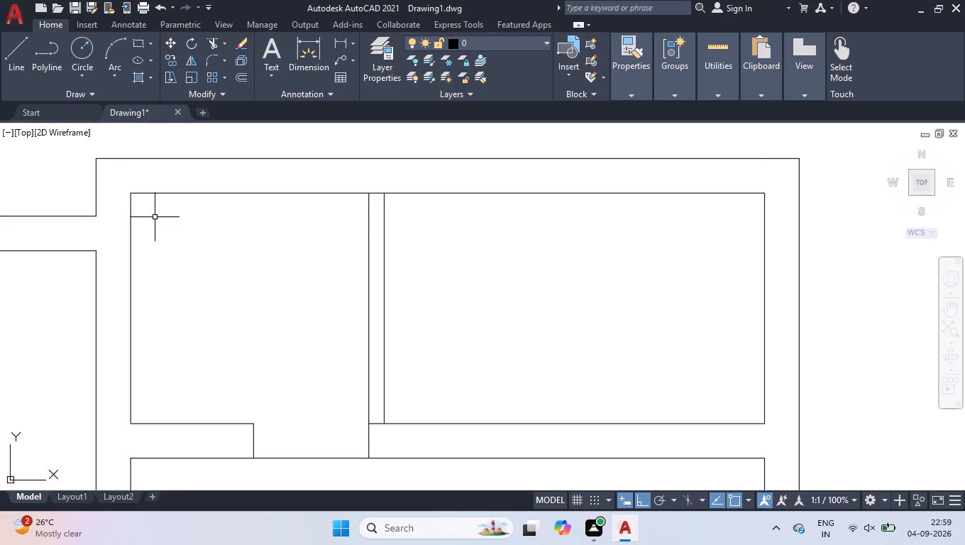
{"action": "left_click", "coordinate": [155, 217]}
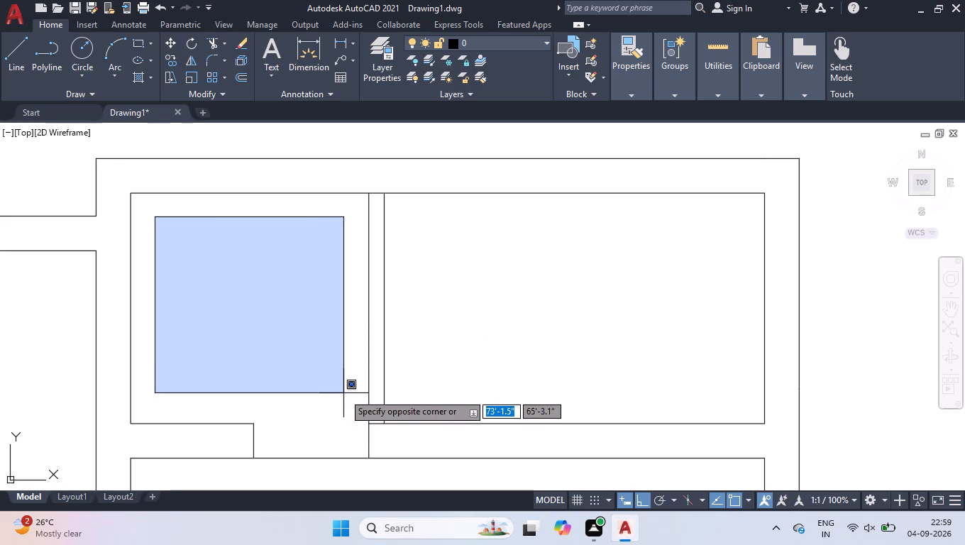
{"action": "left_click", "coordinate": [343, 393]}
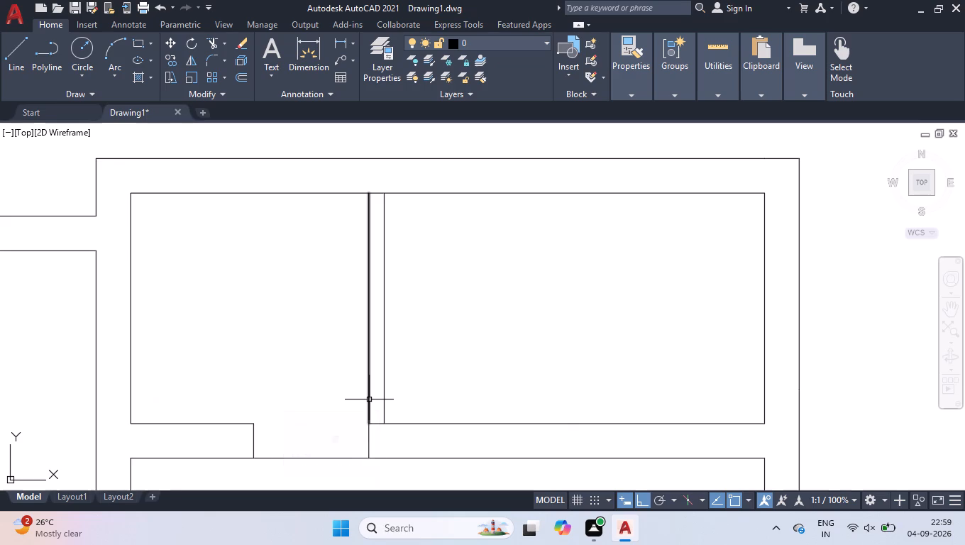
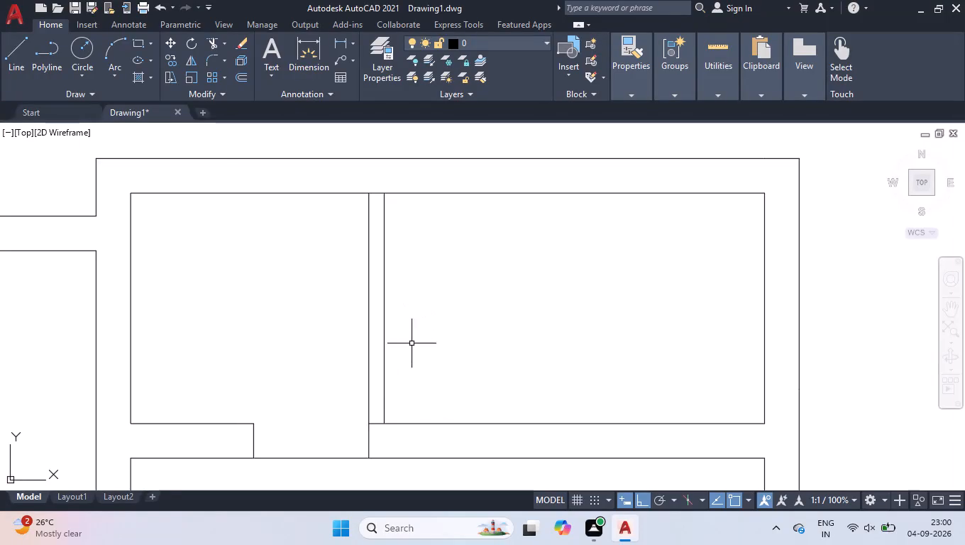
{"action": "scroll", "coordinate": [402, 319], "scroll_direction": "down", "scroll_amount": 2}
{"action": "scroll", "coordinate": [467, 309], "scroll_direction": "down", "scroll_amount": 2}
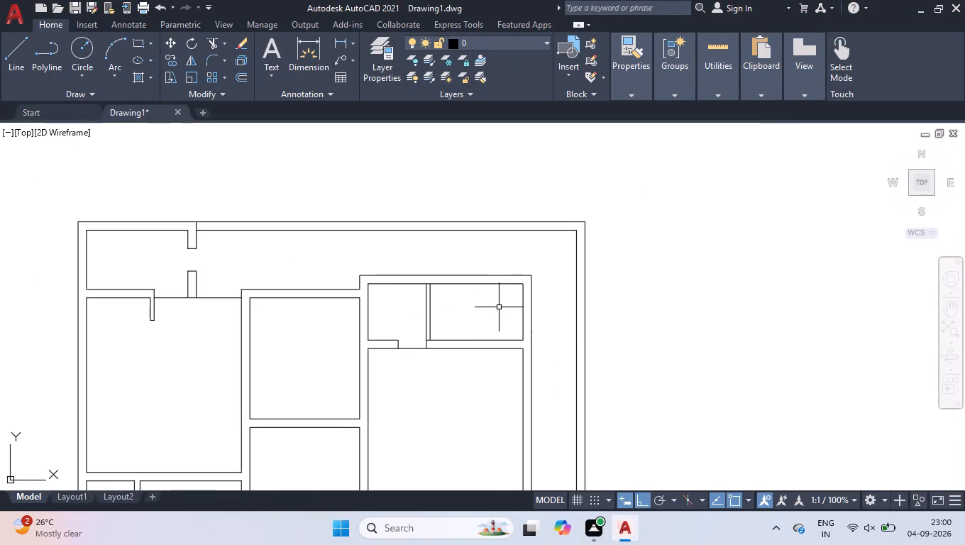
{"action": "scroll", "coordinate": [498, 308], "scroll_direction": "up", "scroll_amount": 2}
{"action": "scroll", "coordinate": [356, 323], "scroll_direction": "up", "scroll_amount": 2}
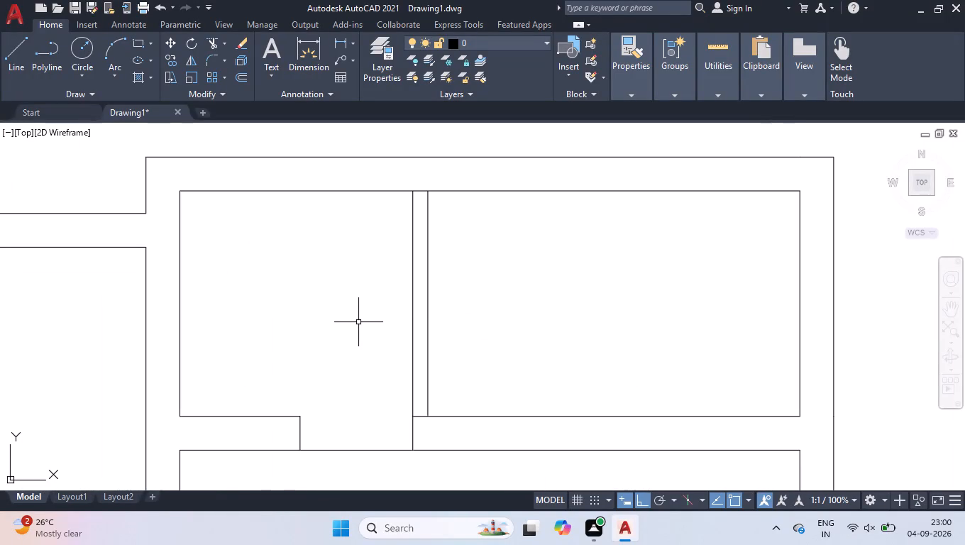
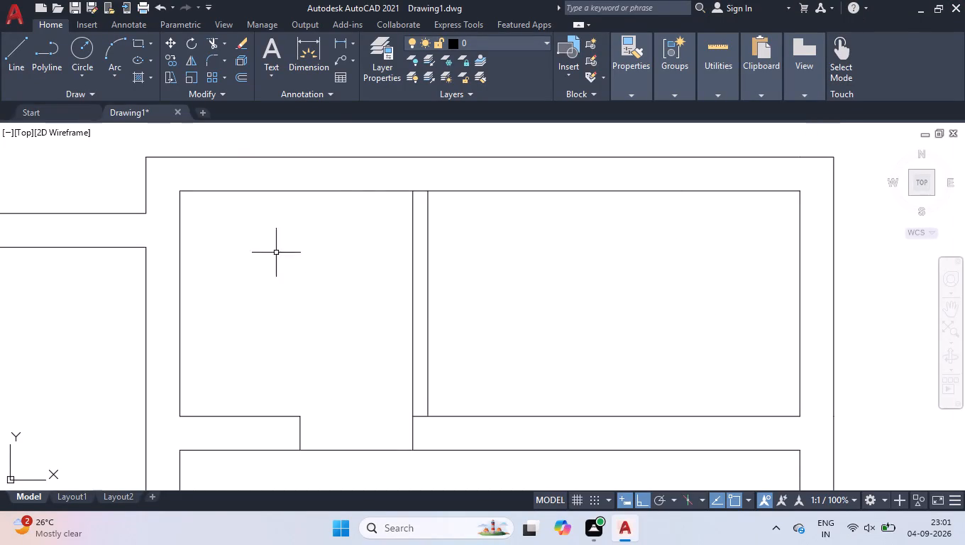
Trim the inner face of the north wall between the two lines of the north-east partition.
{"action": "scroll", "coordinate": [417, 188], "scroll_direction": "up", "scroll_amount": 4}
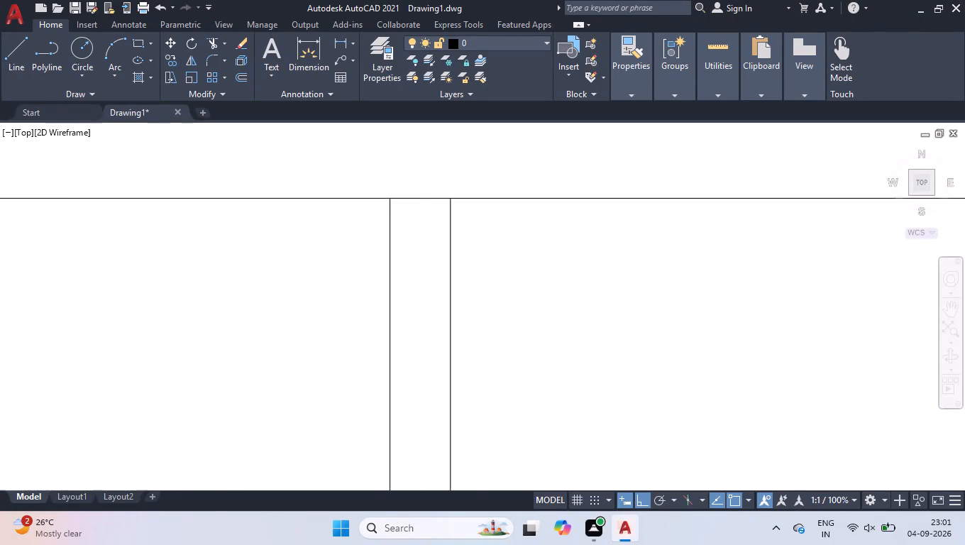
{"action": "scroll", "coordinate": [417, 187], "scroll_direction": "up", "scroll_amount": 1}
{"action": "key", "text": "space"}
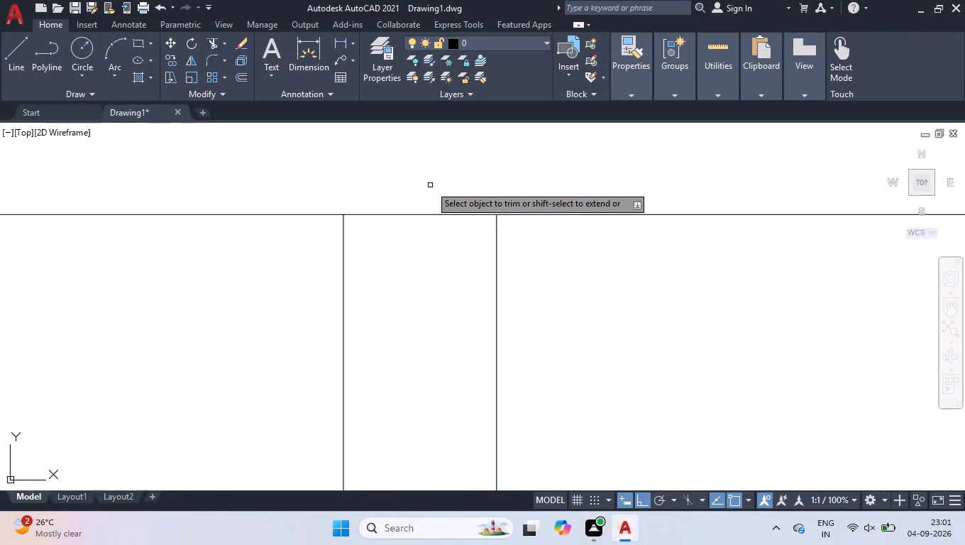
{"action": "left_click", "coordinate": [430, 185]}
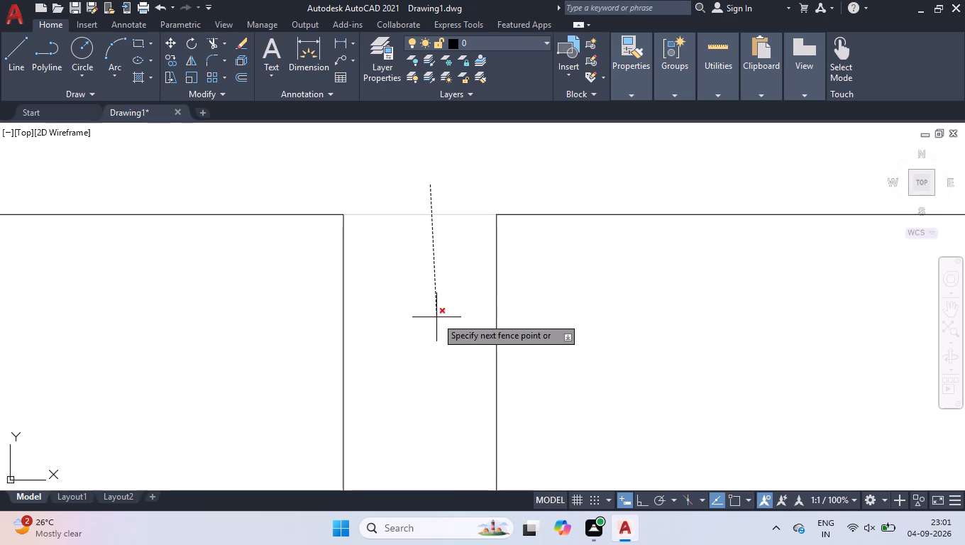
{"action": "left_click", "coordinate": [436, 317]}
{"action": "key", "text": "space"}
{"action": "scroll", "coordinate": [429, 288], "scroll_direction": "down", "scroll_amount": 6}
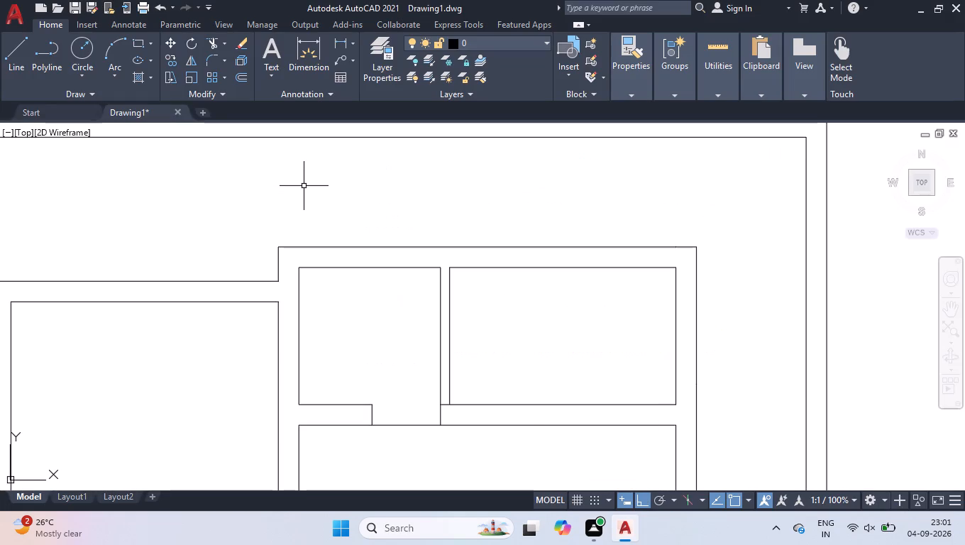
Examine the whole floor plan and the wall junctions around the small north-west room.
{"action": "left_click", "coordinate": [926, 185]}
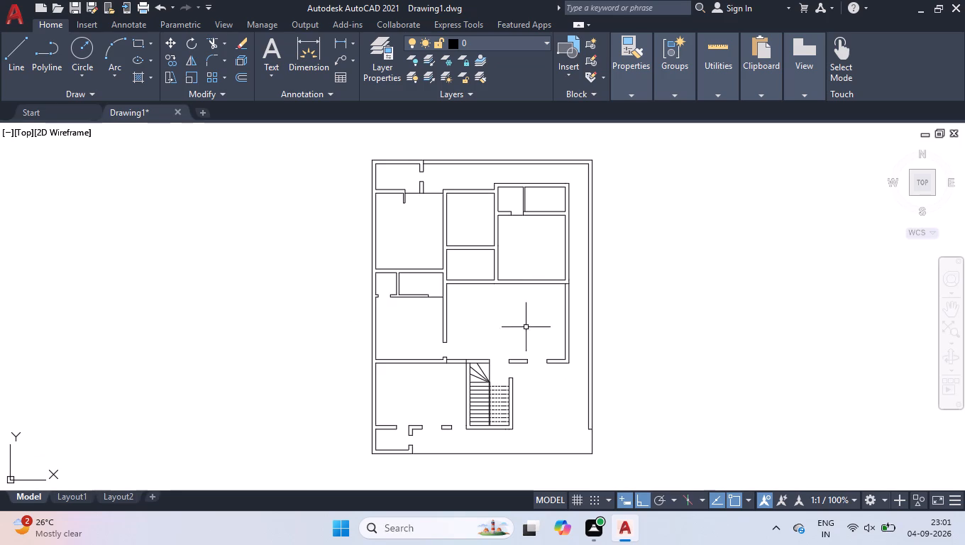
{"action": "scroll", "coordinate": [575, 419], "scroll_direction": "up", "scroll_amount": 2}
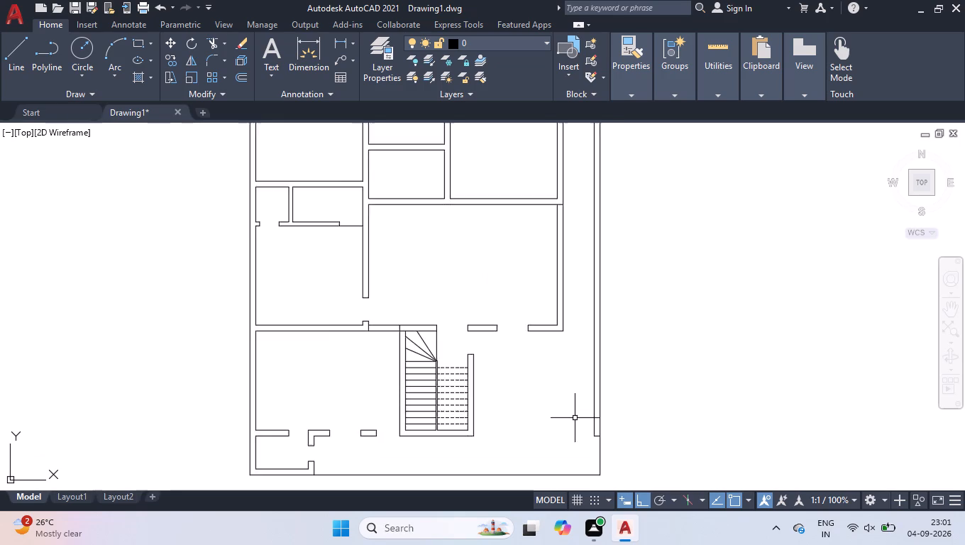
{"action": "scroll", "coordinate": [570, 416], "scroll_direction": "up", "scroll_amount": 7}
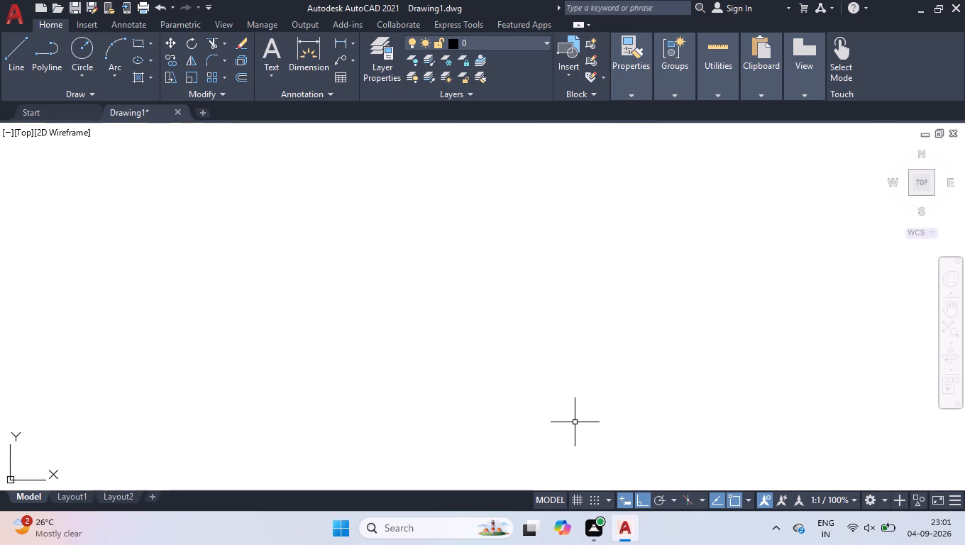
{"action": "scroll", "coordinate": [575, 422], "scroll_direction": "up", "scroll_amount": 2}
{"action": "left_click", "coordinate": [931, 181]}
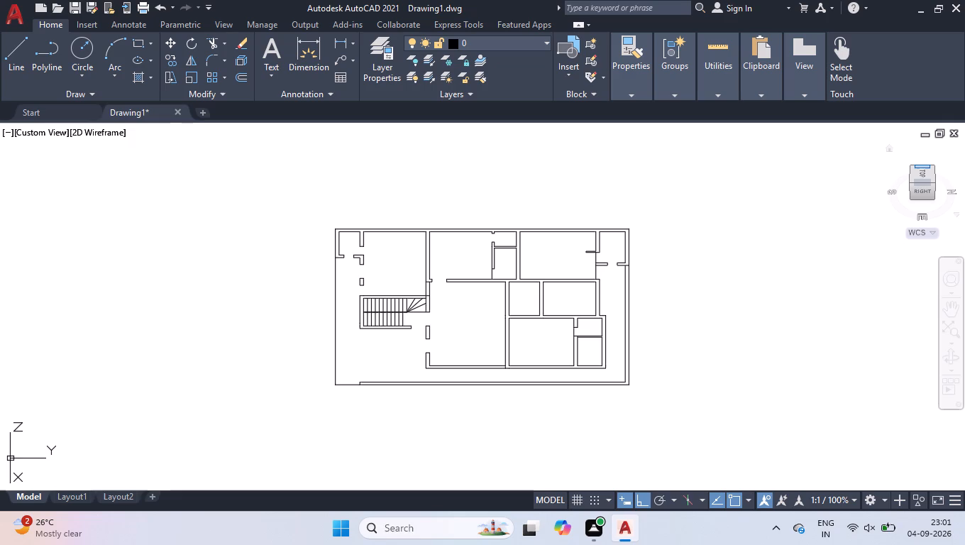
{"action": "left_click", "coordinate": [922, 165]}
{"action": "left_click", "coordinate": [927, 170]}
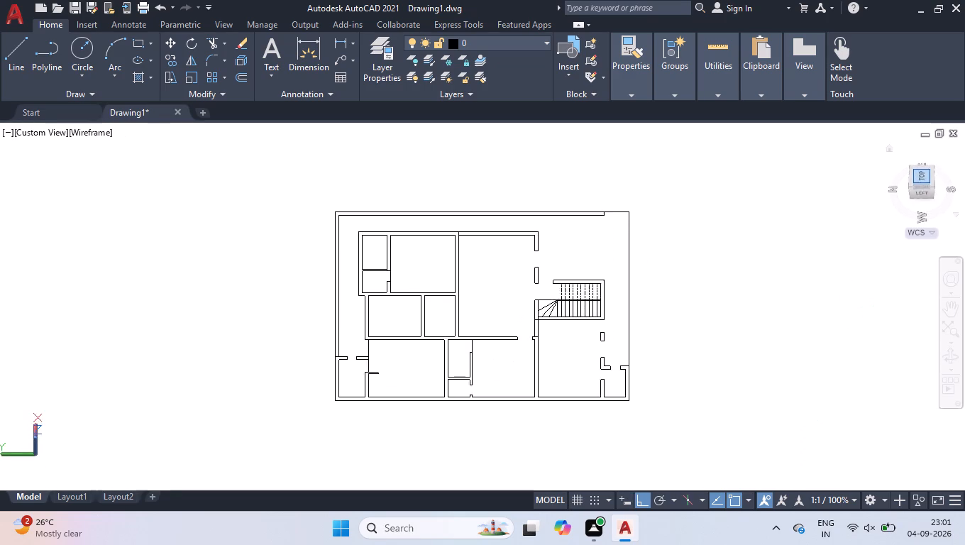
{"action": "left_click", "coordinate": [944, 177]}
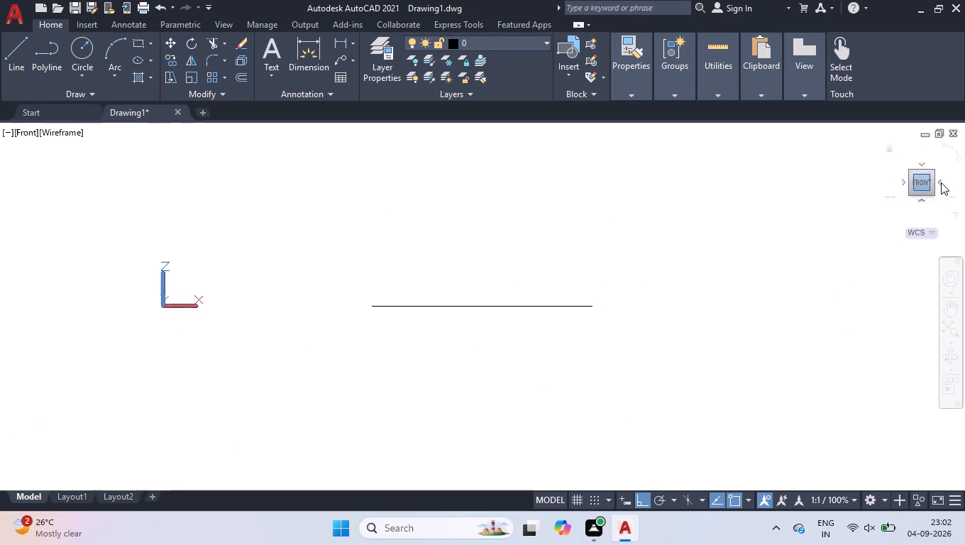
{"action": "left_click", "coordinate": [926, 164]}
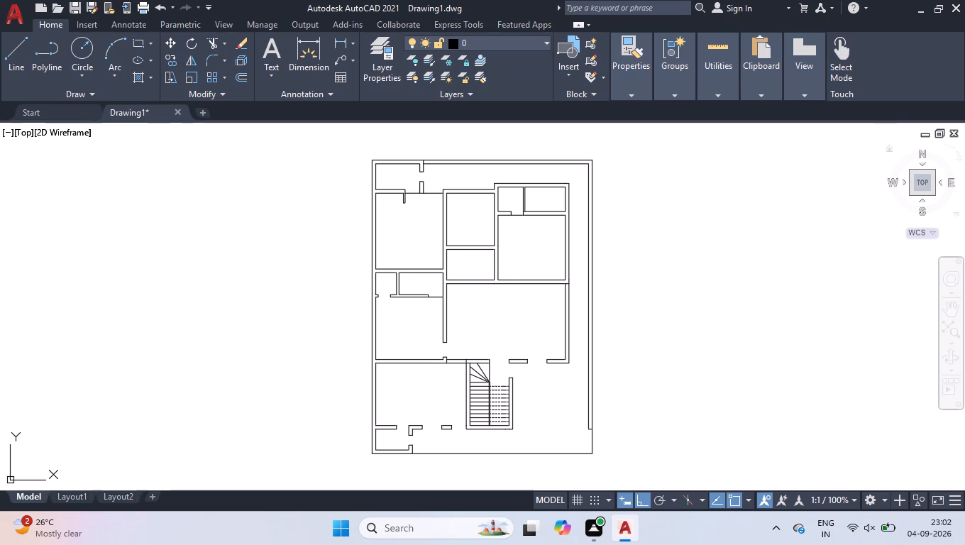
{"action": "scroll", "coordinate": [473, 158], "scroll_direction": "up", "scroll_amount": 1}
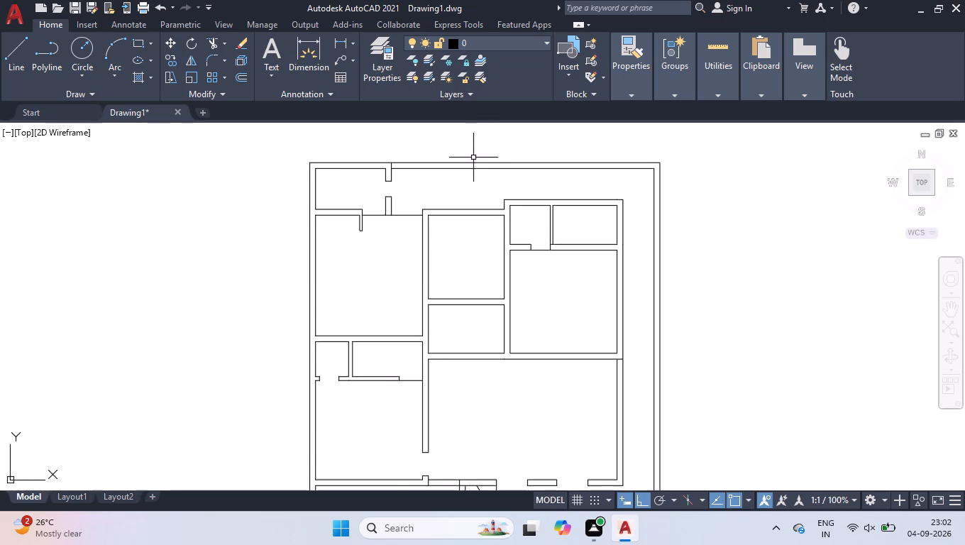
{"action": "scroll", "coordinate": [473, 158], "scroll_direction": "up", "scroll_amount": 2}
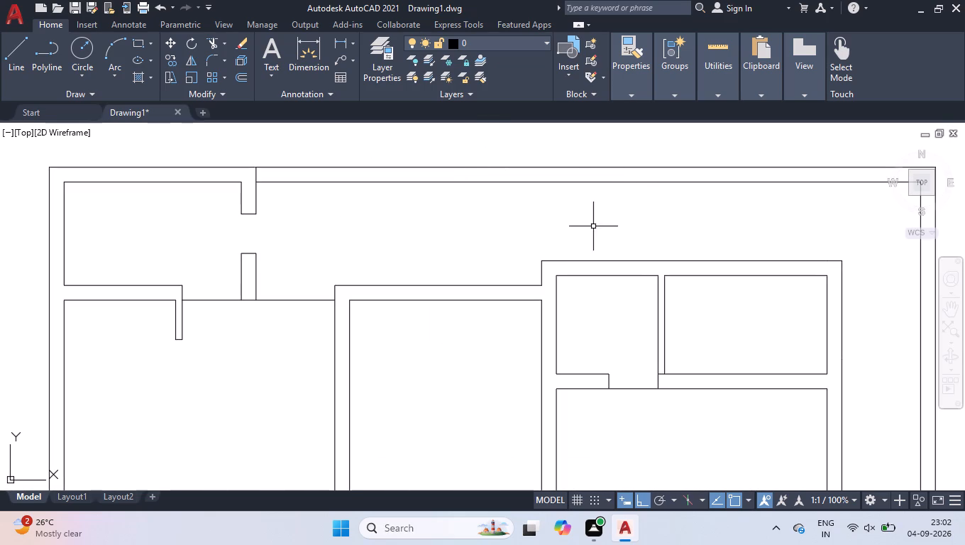
{"action": "scroll", "coordinate": [241, 177], "scroll_direction": "up", "scroll_amount": 2}
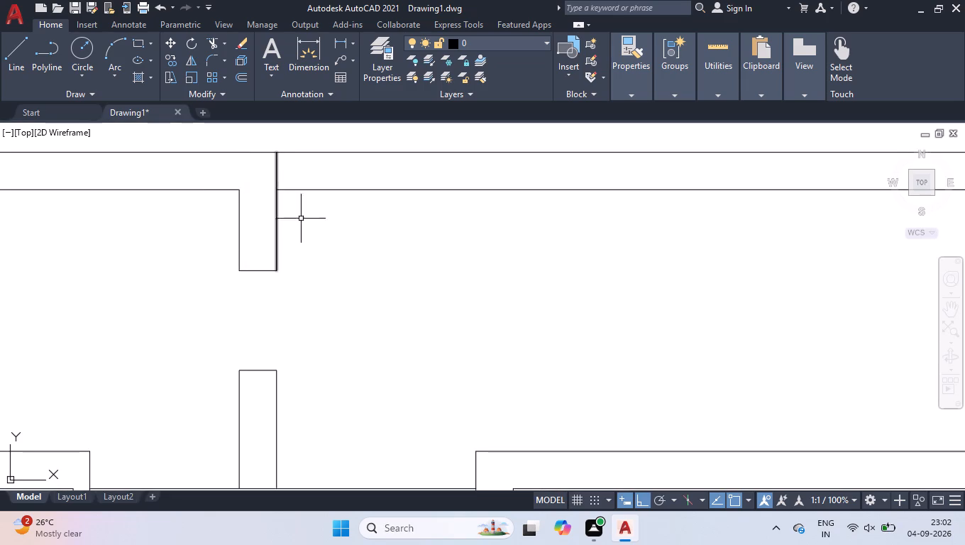
{"action": "scroll", "coordinate": [266, 161], "scroll_direction": "up", "scroll_amount": 3}
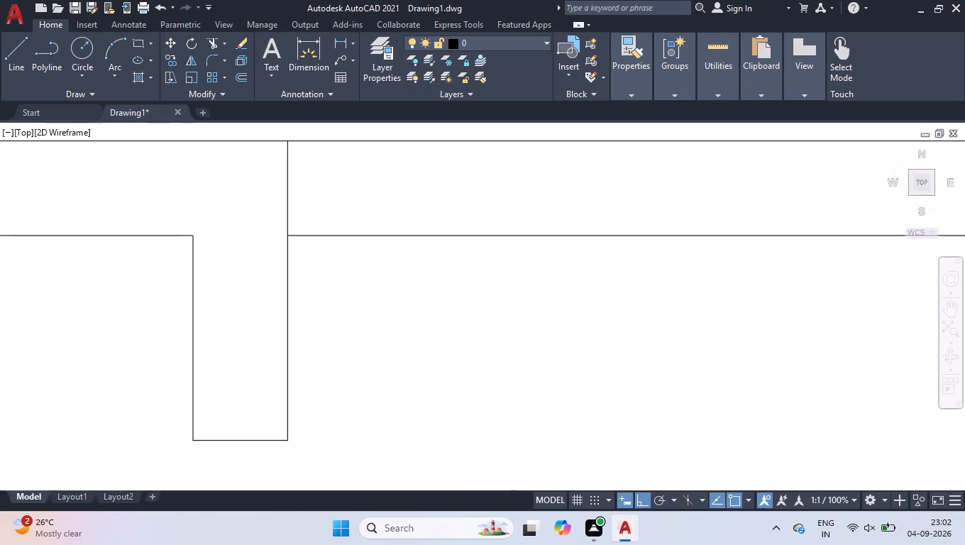
{"action": "scroll", "coordinate": [273, 170], "scroll_direction": "down", "scroll_amount": 2}
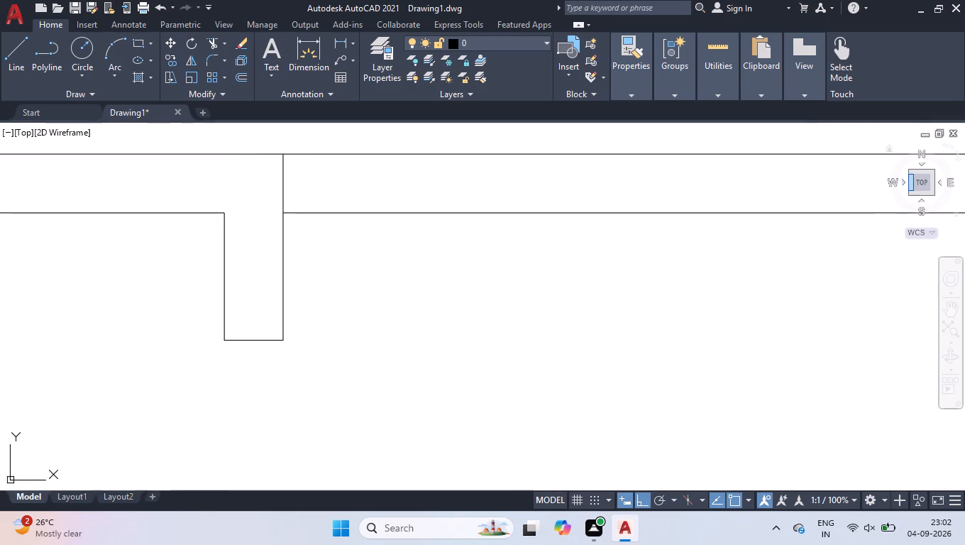
{"action": "left_click", "coordinate": [922, 182]}
{"action": "scroll", "coordinate": [426, 163], "scroll_direction": "up", "scroll_amount": 7}
{"action": "scroll", "coordinate": [458, 200], "scroll_direction": "down", "scroll_amount": 3}
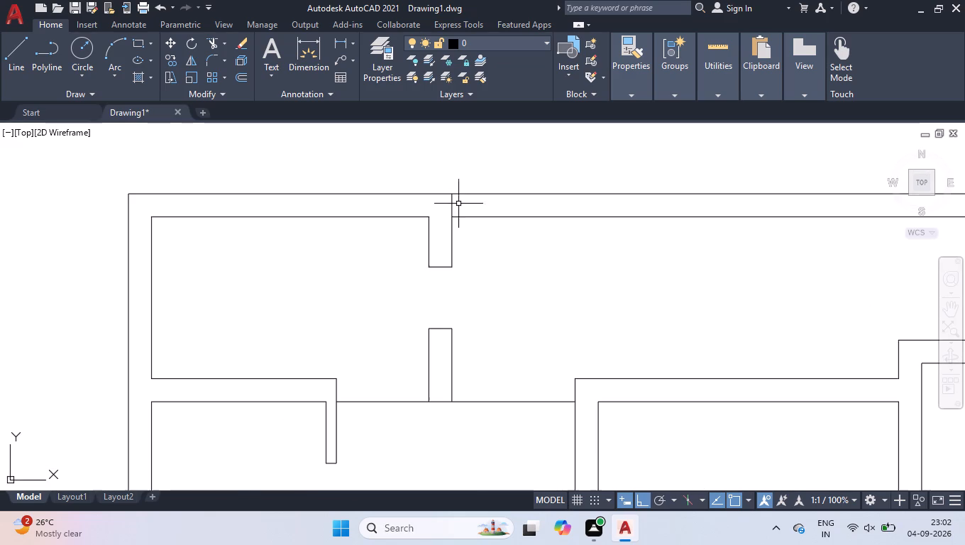
{"action": "scroll", "coordinate": [448, 260], "scroll_direction": "down", "scroll_amount": 6}
{"action": "scroll", "coordinate": [476, 348], "scroll_direction": "up", "scroll_amount": 3}
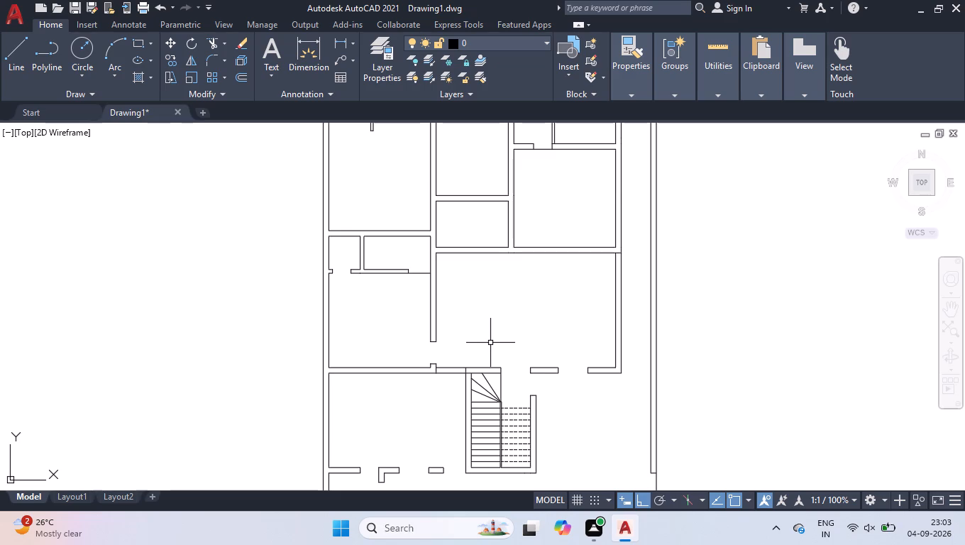
{"action": "scroll", "coordinate": [300, 263], "scroll_direction": "down", "scroll_amount": 2}
{"action": "scroll", "coordinate": [386, 194], "scroll_direction": "up", "scroll_amount": 1}
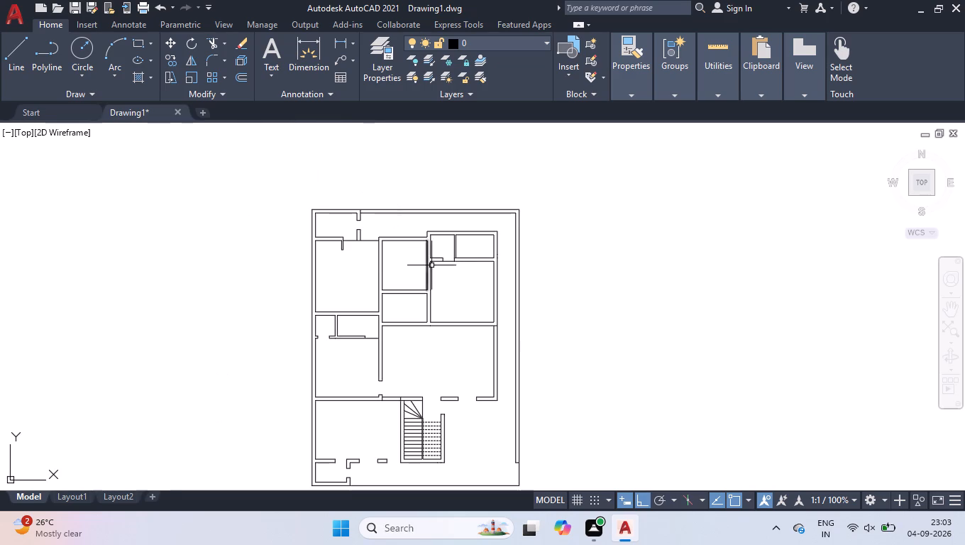
Trim the remaining wall line across the opening at the south side of the north-east block's western small room.
{"action": "scroll", "coordinate": [441, 246], "scroll_direction": "up", "scroll_amount": 3}
{"action": "scroll", "coordinate": [487, 311], "scroll_direction": "up", "scroll_amount": 2}
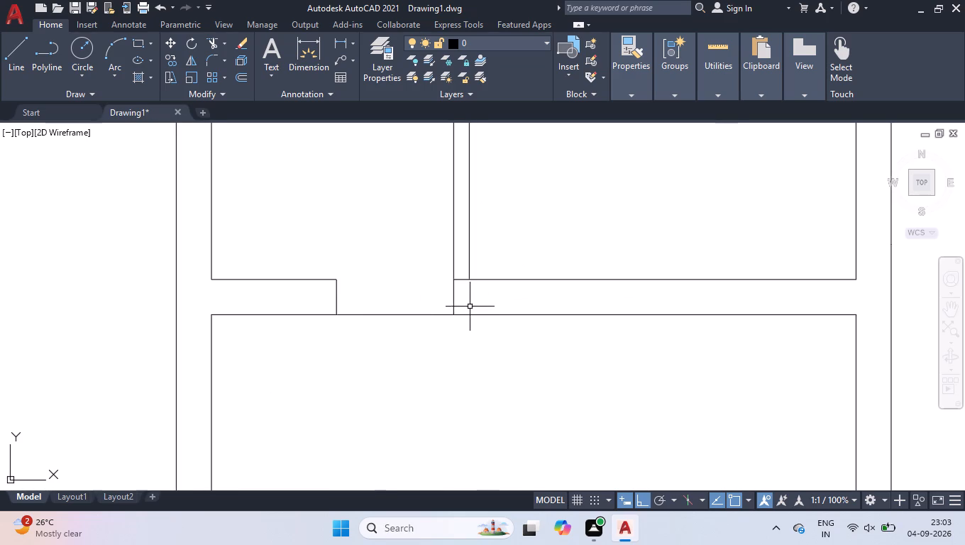
{"action": "key", "text": "space"}
{"action": "left_click", "coordinate": [389, 315]}
{"action": "key", "text": "space"}
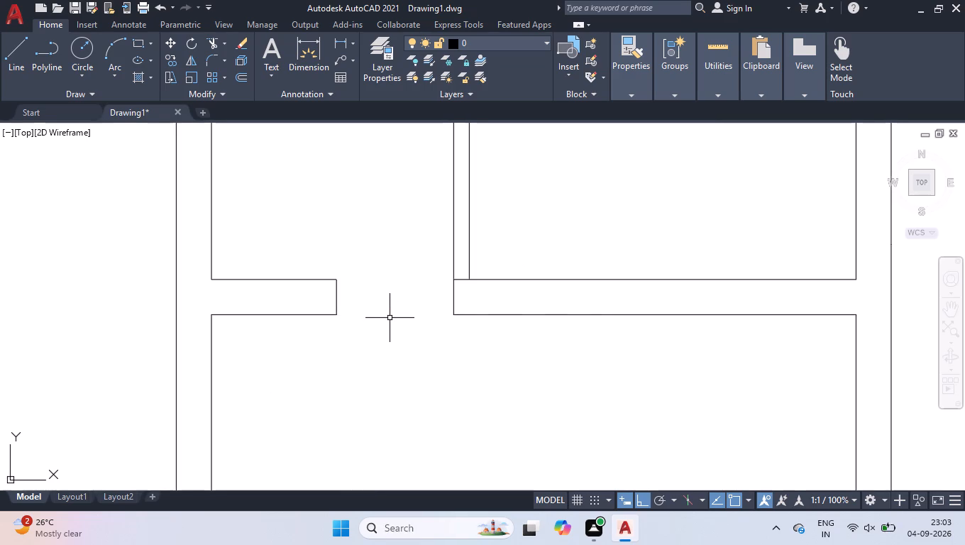
Draw a 4-inch line across the south end of the partition between the two small north-east rooms.
{"action": "scroll", "coordinate": [393, 324], "scroll_direction": "down", "scroll_amount": 1}
{"action": "scroll", "coordinate": [449, 270], "scroll_direction": "up", "scroll_amount": 2}
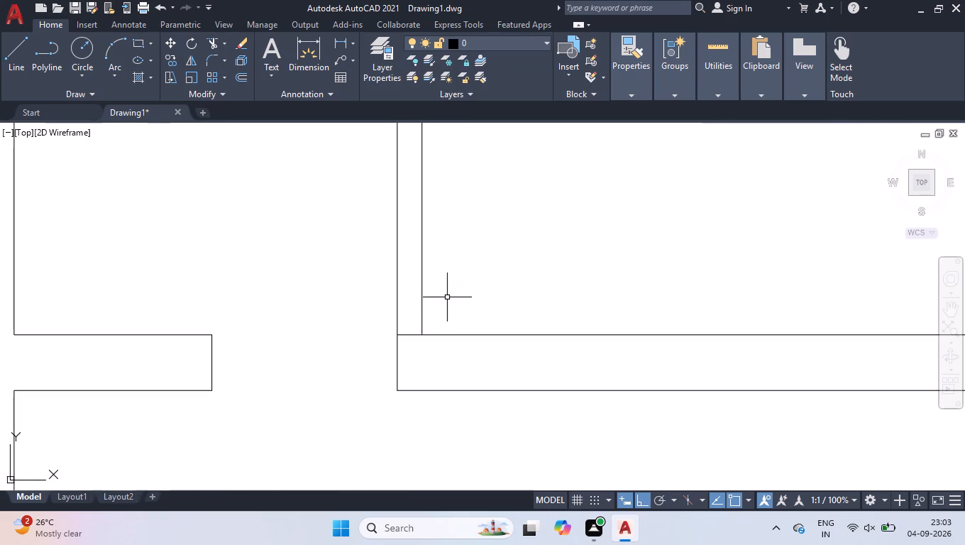
{"action": "key", "text": "l"}
{"action": "key", "text": "Return"}
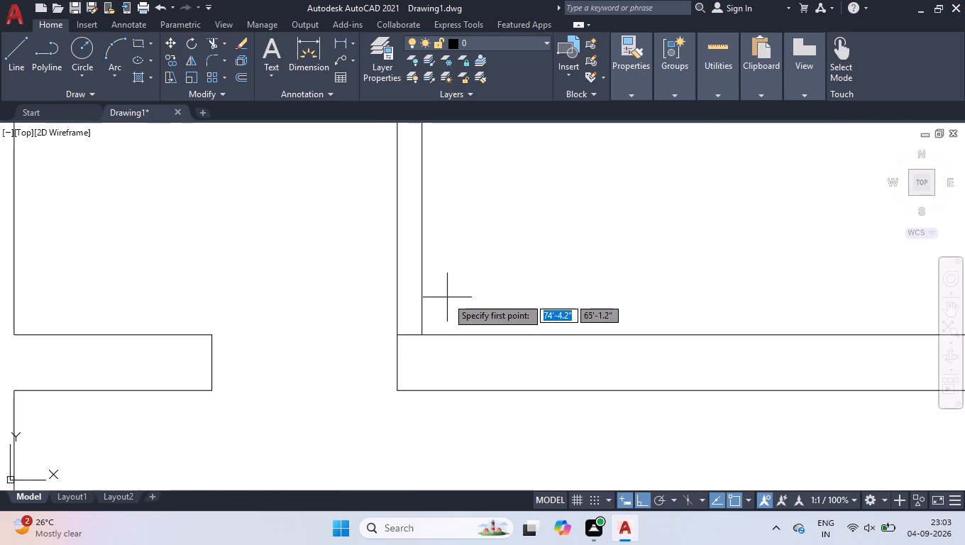
{"action": "left_click", "coordinate": [398, 333]}
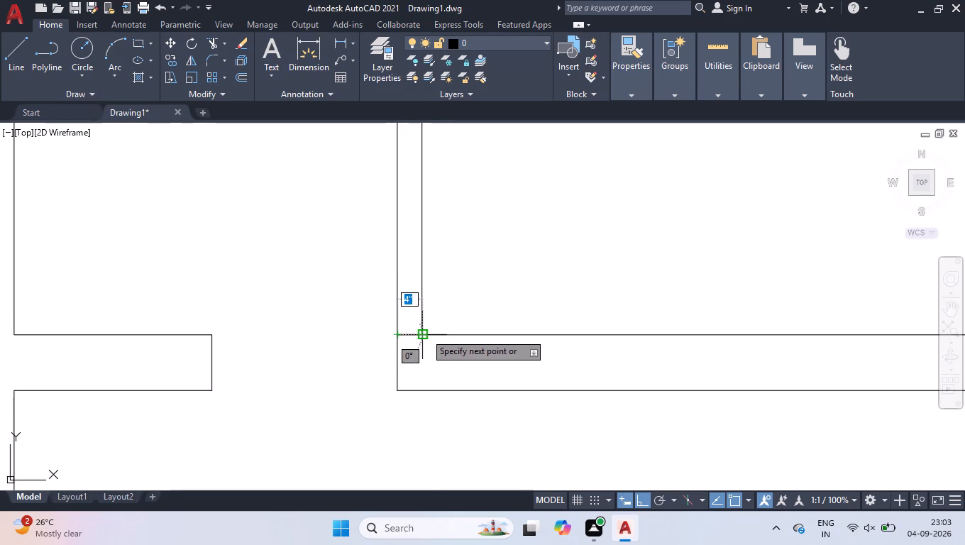
{"action": "left_click", "coordinate": [425, 333]}
{"action": "key", "text": "space"}
Move the short line across the partition 3' north along the wall.
{"action": "left_click", "coordinate": [385, 313]}
{"action": "left_click", "coordinate": [433, 352]}
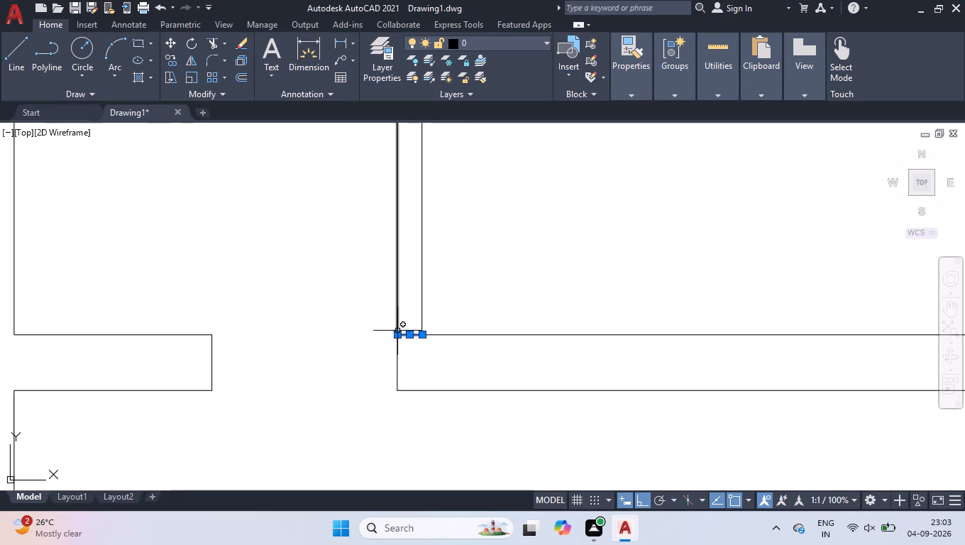
{"action": "left_click", "coordinate": [409, 335]}
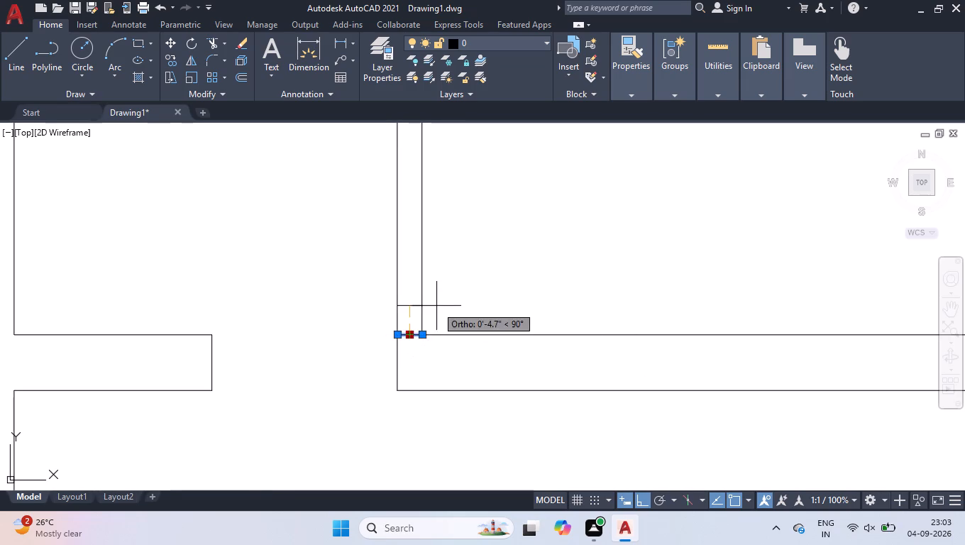
{"action": "scroll", "coordinate": [436, 306], "scroll_direction": "down", "scroll_amount": 2}
{"action": "scroll", "coordinate": [434, 215], "scroll_direction": "up", "scroll_amount": 1}
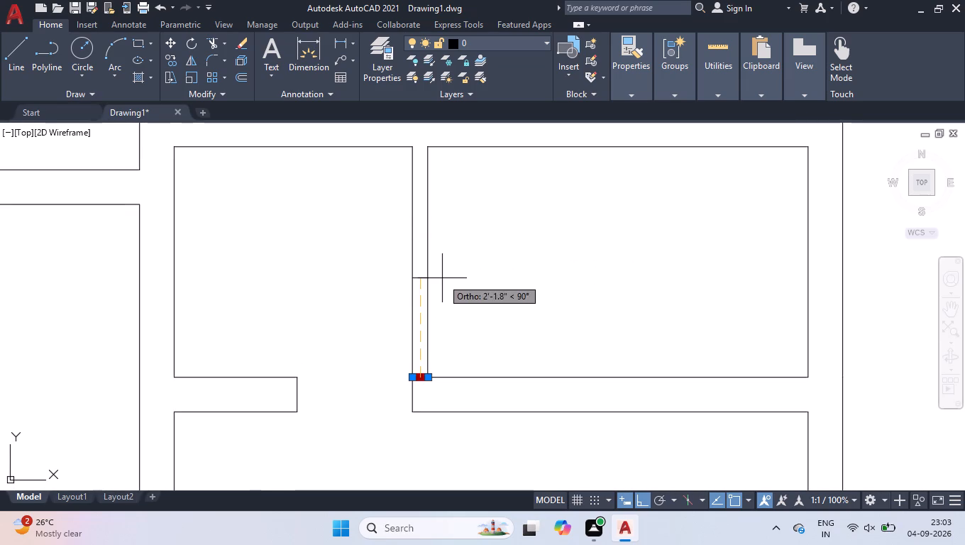
{"action": "type", "text": "3'"}
{"action": "key", "text": "Return"}
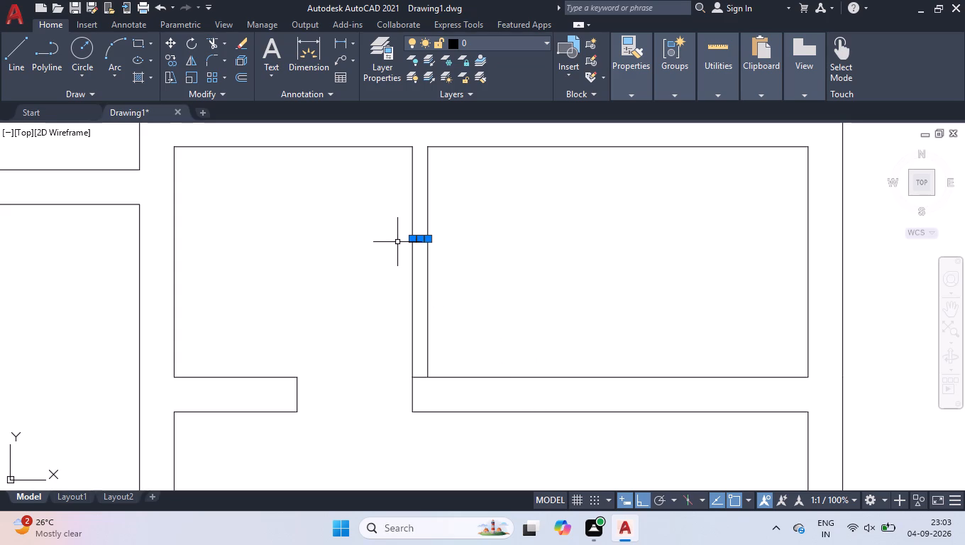
Move the short line across the partition 6" back south.
{"action": "scroll", "coordinate": [419, 243], "scroll_direction": "up", "scroll_amount": 2}
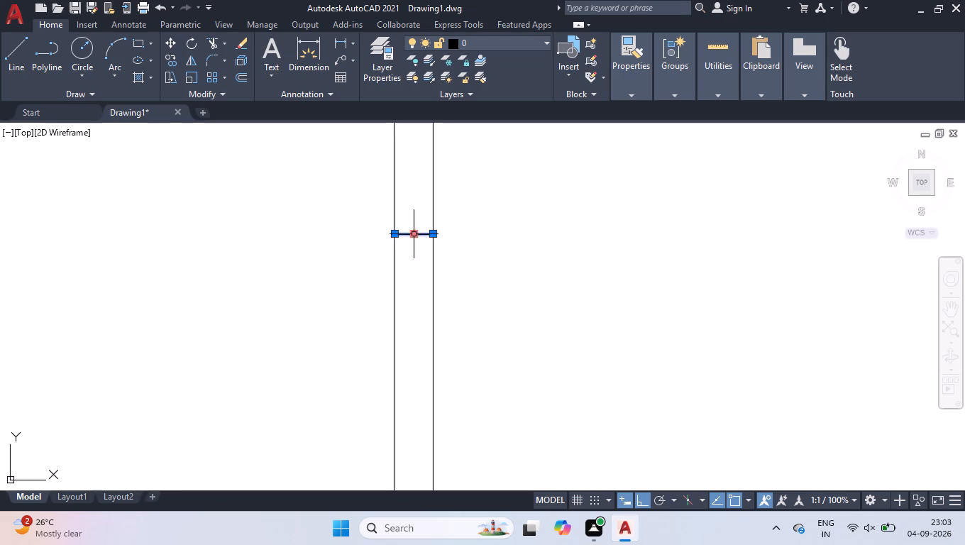
{"action": "left_click", "coordinate": [414, 233]}
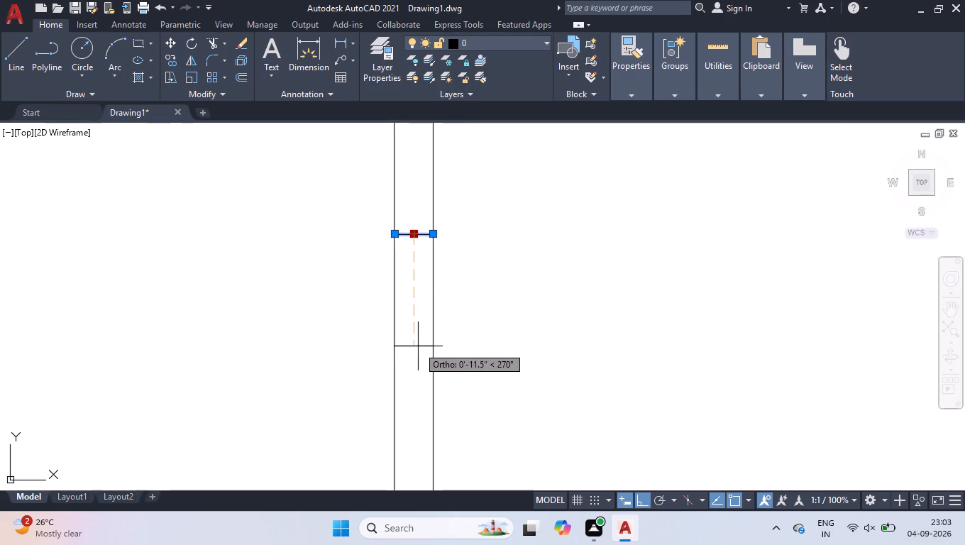
{"action": "key", "text": "6"}
{"action": "key", "text": "Return"}
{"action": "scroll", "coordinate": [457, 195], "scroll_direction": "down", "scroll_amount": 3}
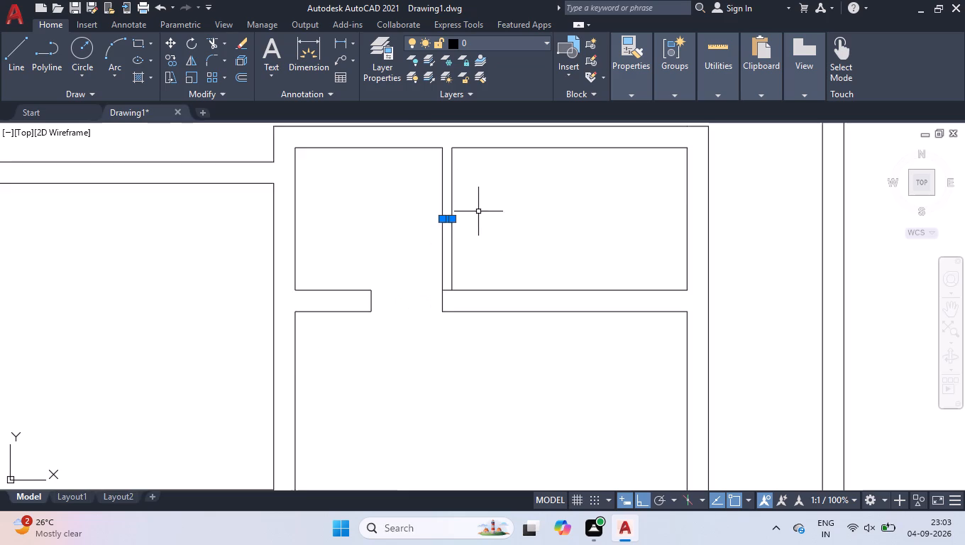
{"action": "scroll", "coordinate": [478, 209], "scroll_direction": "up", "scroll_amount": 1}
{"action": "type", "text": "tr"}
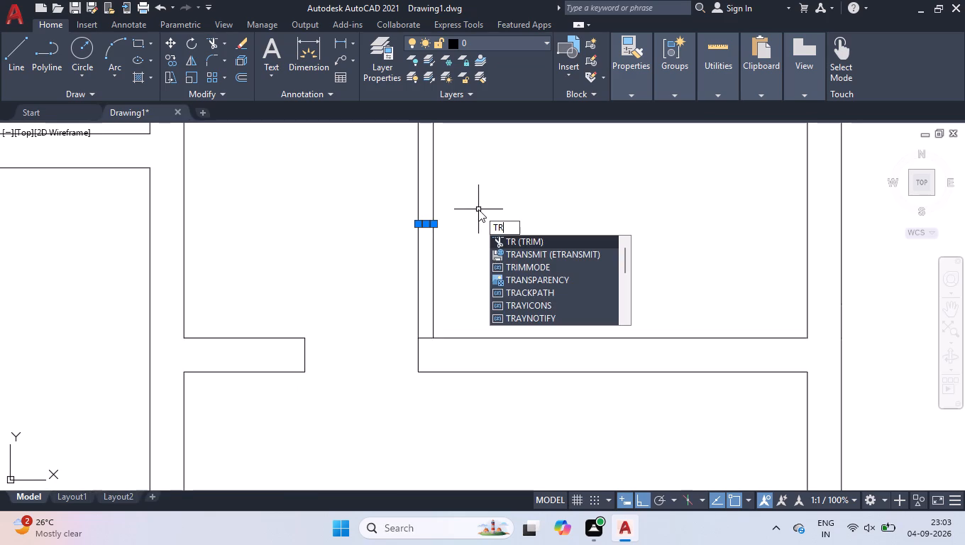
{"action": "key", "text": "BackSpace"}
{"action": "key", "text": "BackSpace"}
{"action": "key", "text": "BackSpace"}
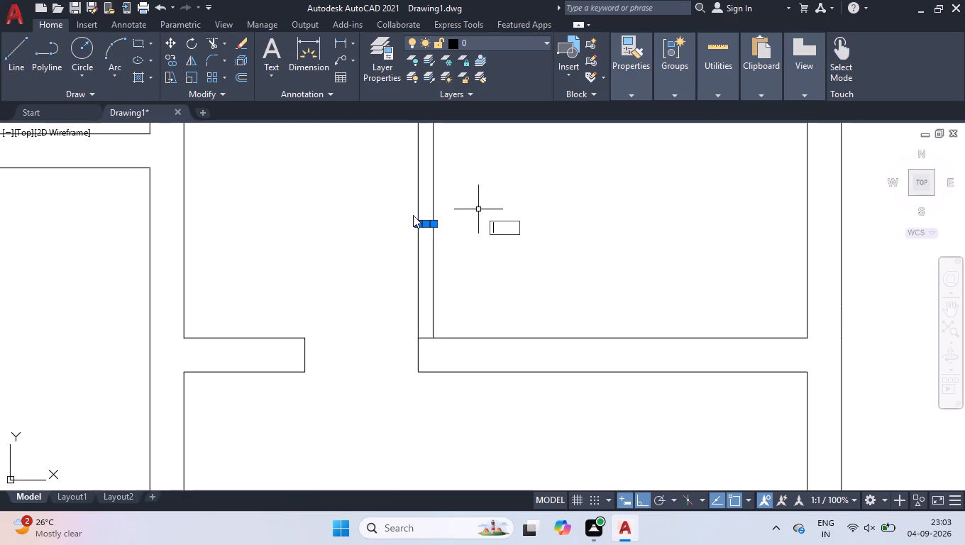
Move the short line across the partition a further 2" south.
{"action": "left_click", "coordinate": [425, 224]}
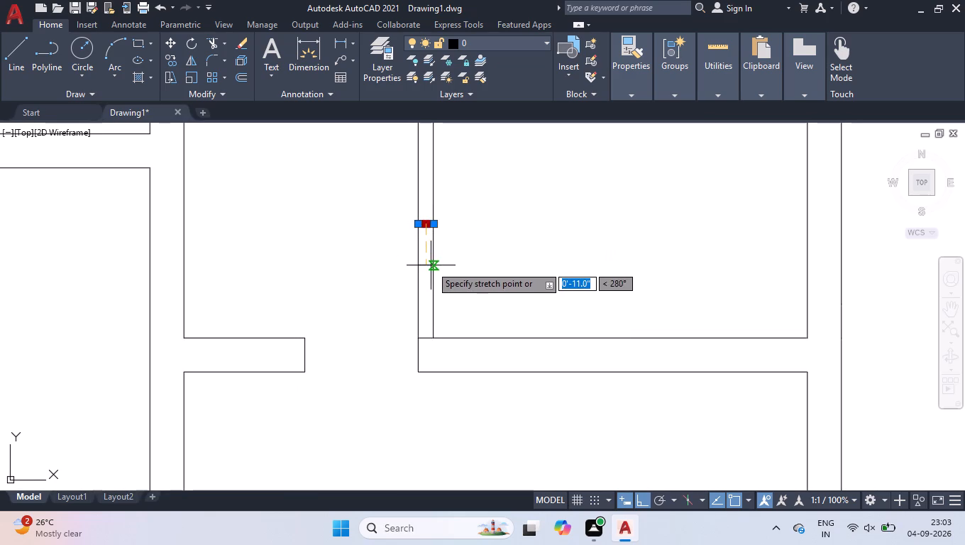
{"action": "key", "text": "2"}
{"action": "key", "text": "Return"}
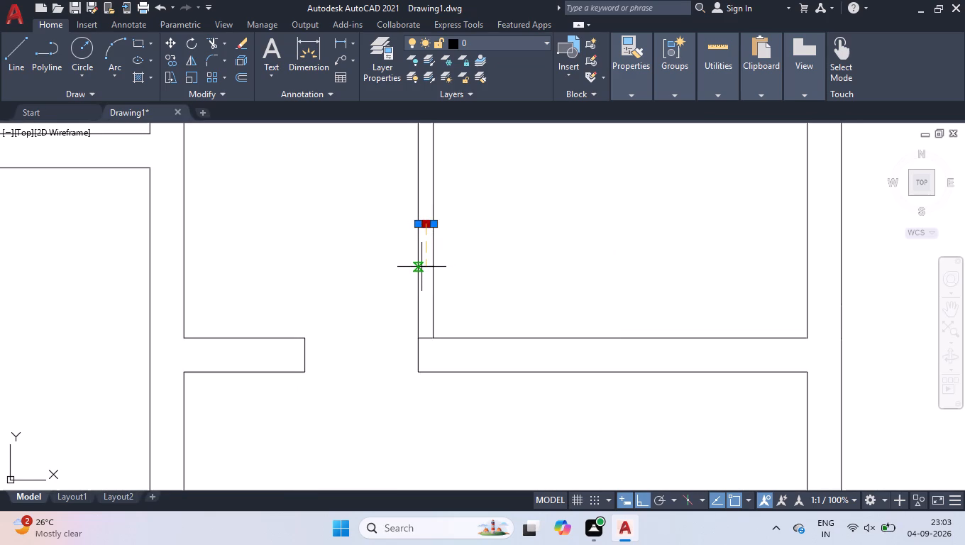
Trim the partition's west face line between the short cross line and the wall to the south.
{"action": "type", "text": "tr"}
{"action": "key", "text": "Return"}
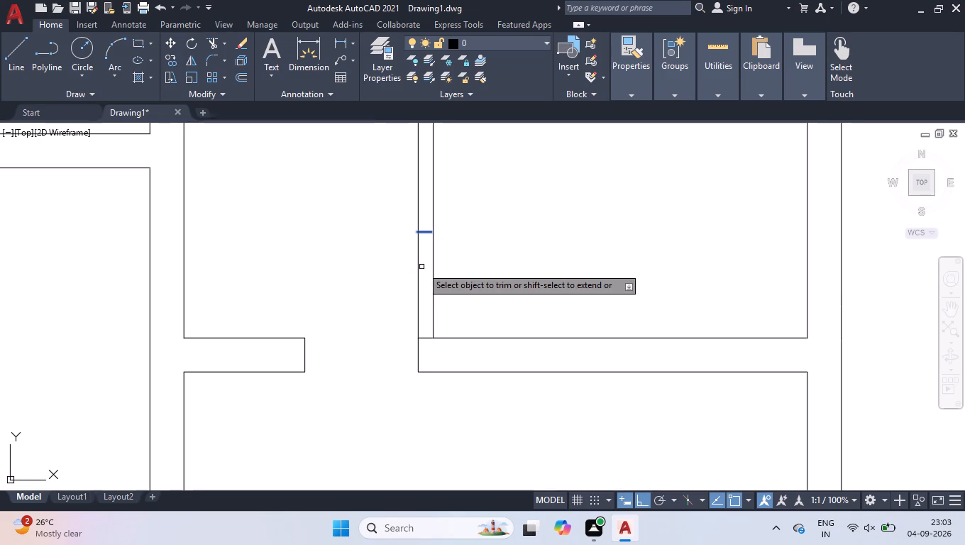
{"action": "left_click", "coordinate": [416, 270]}
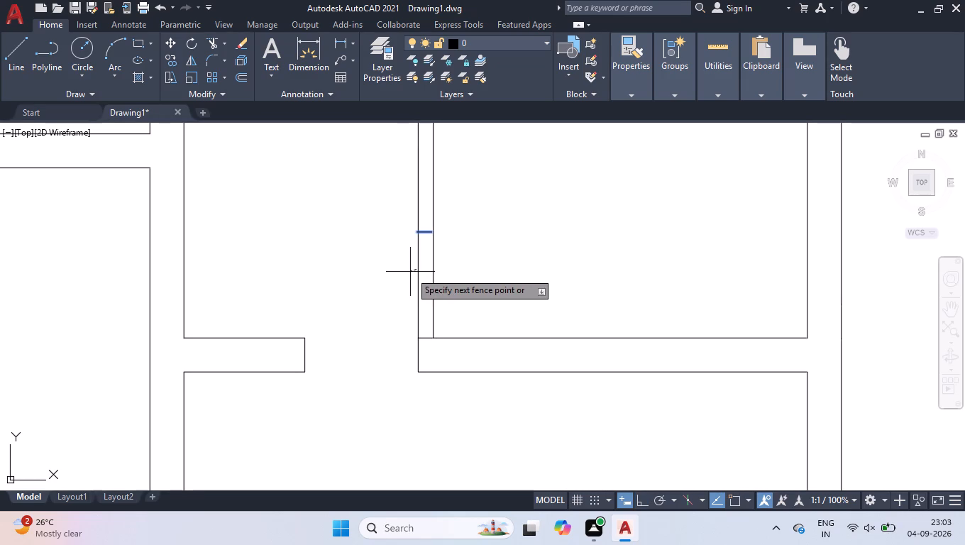
{"action": "left_click", "coordinate": [426, 269]}
{"action": "key", "text": "space"}
Stretch both ends of the short cross line so they meet the partition's east and west faces.
{"action": "scroll", "coordinate": [428, 229], "scroll_direction": "up", "scroll_amount": 4}
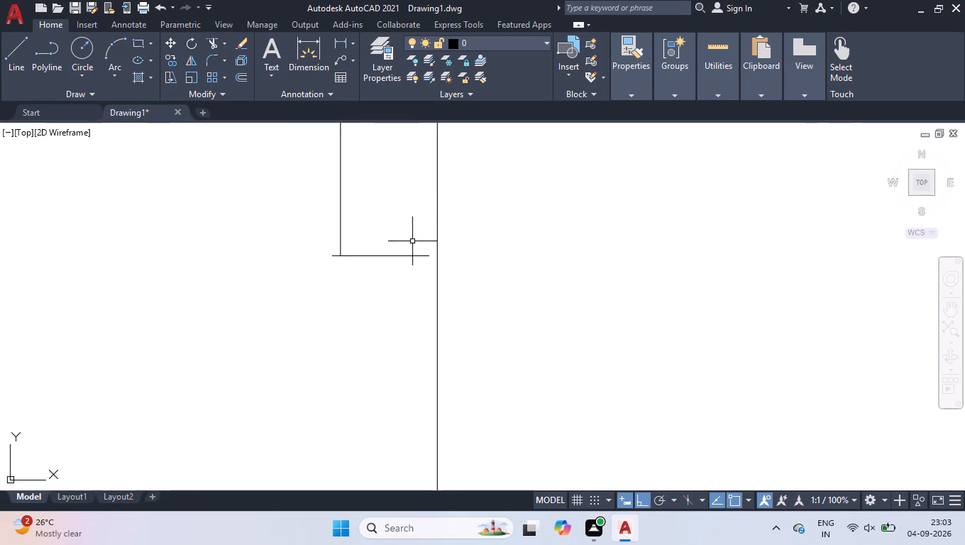
{"action": "scroll", "coordinate": [412, 241], "scroll_direction": "up", "scroll_amount": 1}
{"action": "key", "text": "space"}
{"action": "key", "text": "space"}
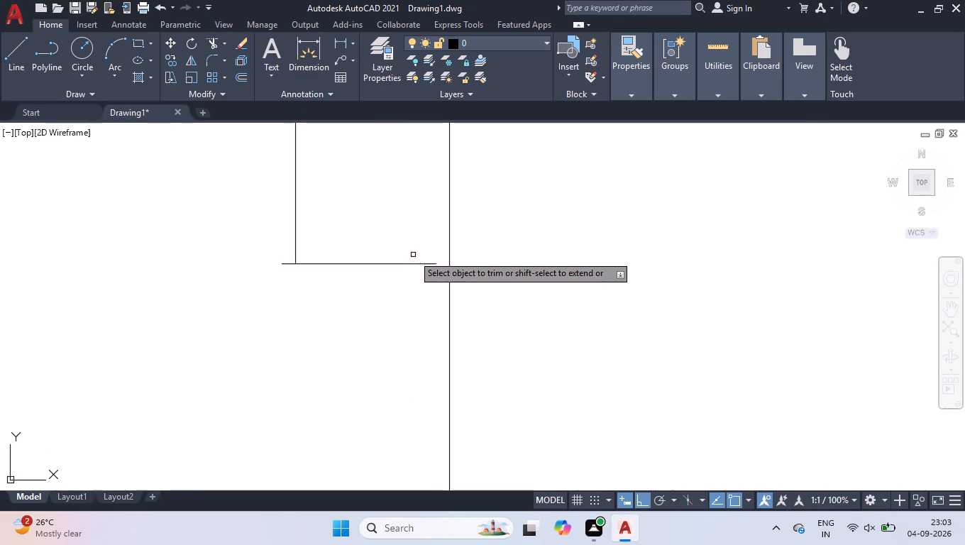
{"action": "key", "text": "space"}
{"action": "left_click", "coordinate": [412, 263]}
{"action": "left_click", "coordinate": [439, 266]}
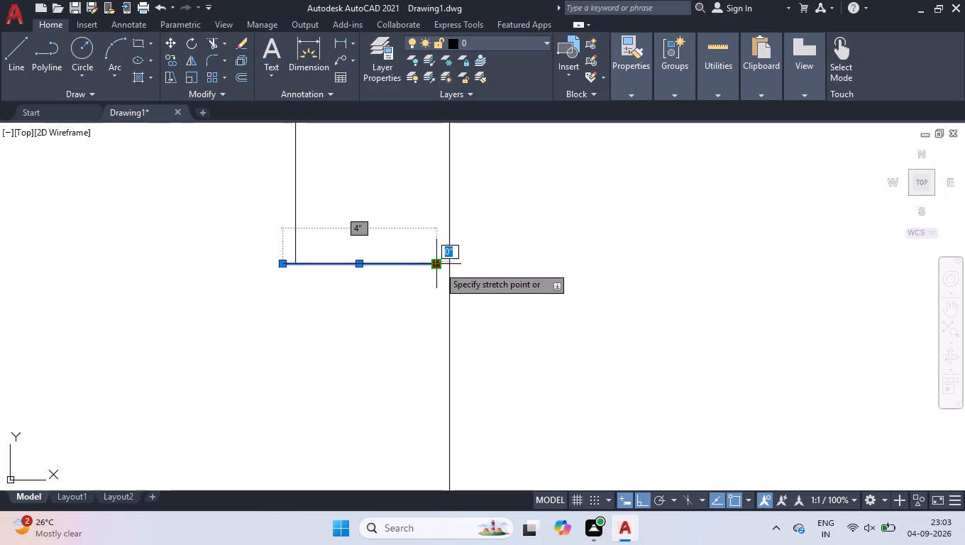
{"action": "left_click", "coordinate": [447, 265]}
{"action": "scroll", "coordinate": [278, 248], "scroll_direction": "up", "scroll_amount": 3}
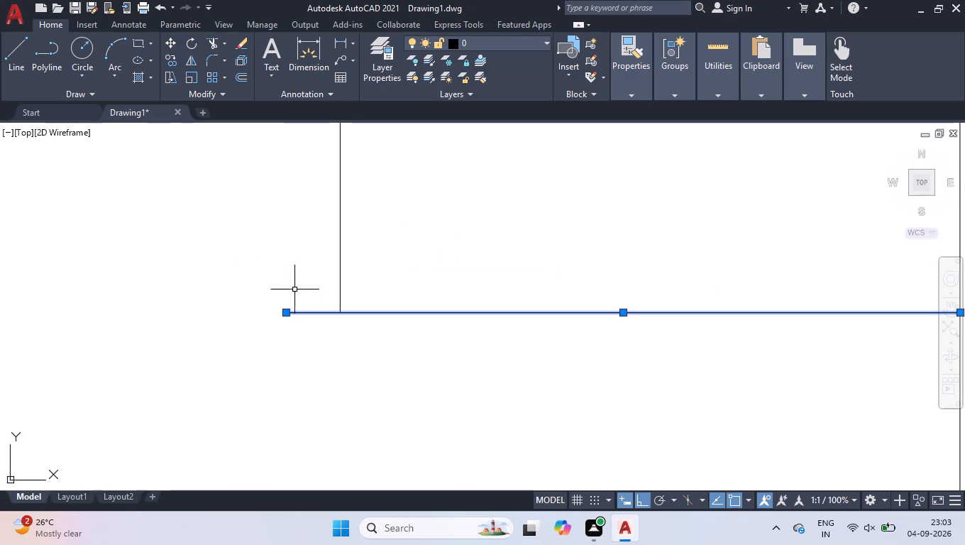
{"action": "left_click", "coordinate": [289, 312]}
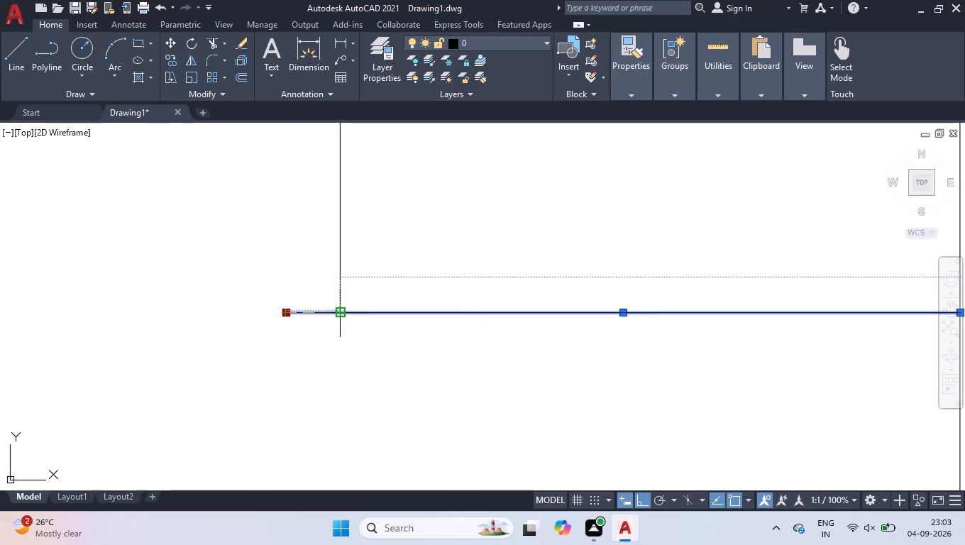
{"action": "left_click", "coordinate": [342, 313]}
Trim the partition's east face line south of the short cross line to complete the opening.
{"action": "scroll", "coordinate": [341, 308], "scroll_direction": "down", "scroll_amount": 8}
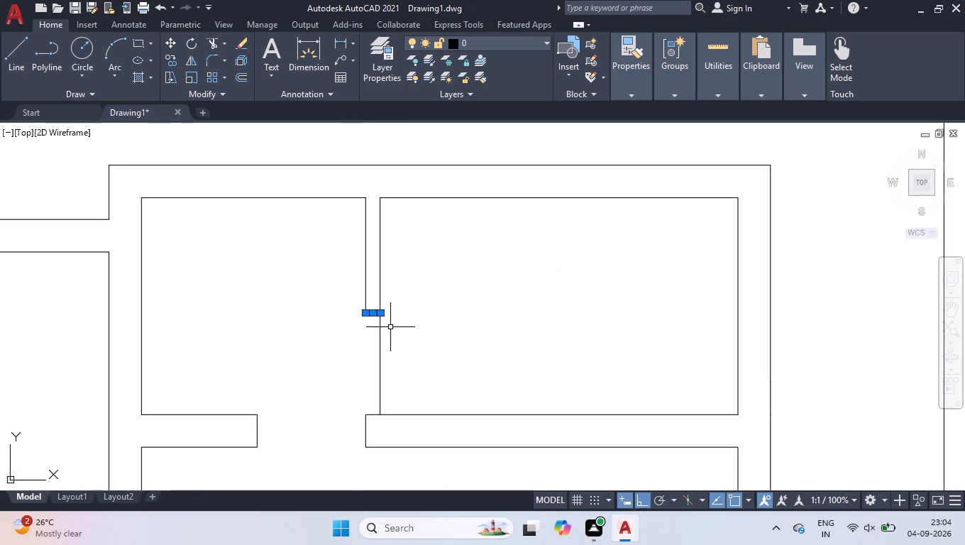
{"action": "type", "text": "tr"}
{"action": "key", "text": "Return"}
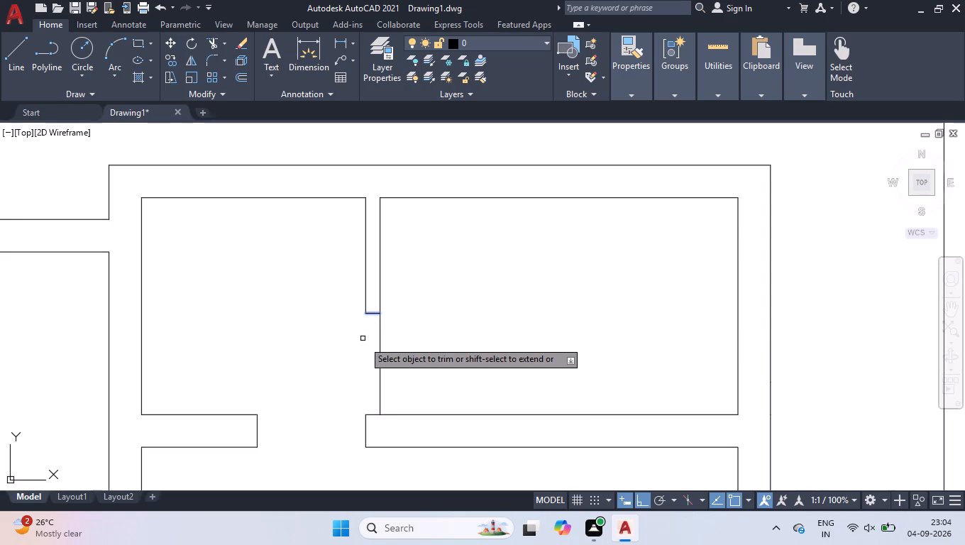
{"action": "left_click", "coordinate": [381, 341]}
{"action": "key", "text": "space"}
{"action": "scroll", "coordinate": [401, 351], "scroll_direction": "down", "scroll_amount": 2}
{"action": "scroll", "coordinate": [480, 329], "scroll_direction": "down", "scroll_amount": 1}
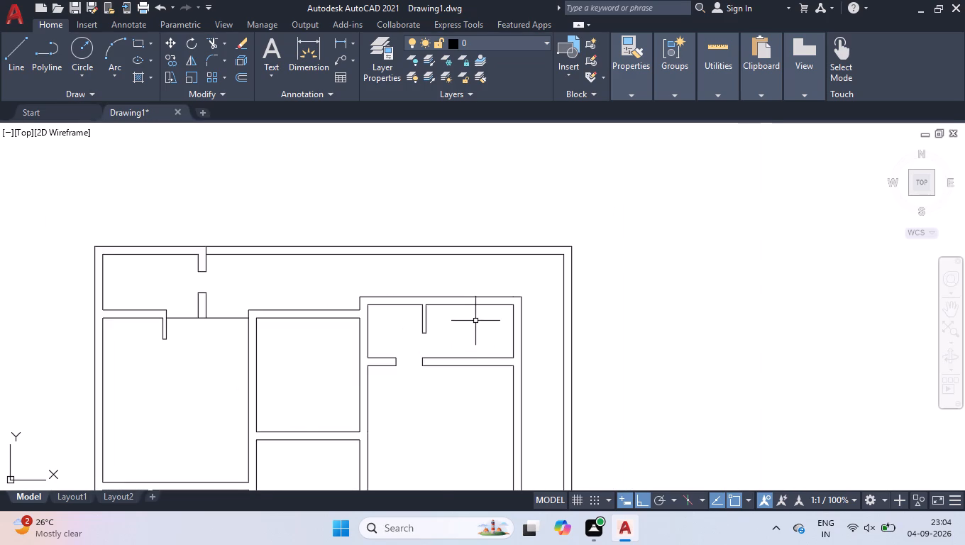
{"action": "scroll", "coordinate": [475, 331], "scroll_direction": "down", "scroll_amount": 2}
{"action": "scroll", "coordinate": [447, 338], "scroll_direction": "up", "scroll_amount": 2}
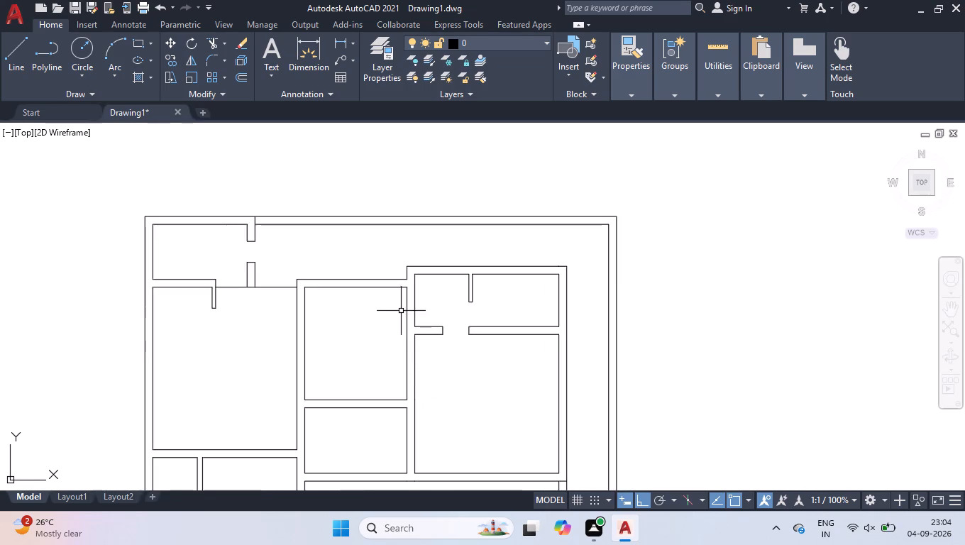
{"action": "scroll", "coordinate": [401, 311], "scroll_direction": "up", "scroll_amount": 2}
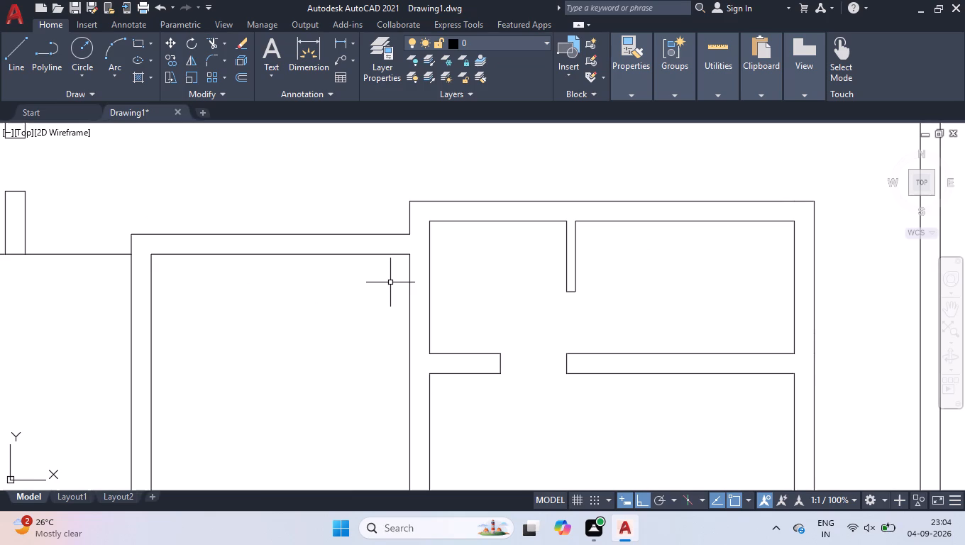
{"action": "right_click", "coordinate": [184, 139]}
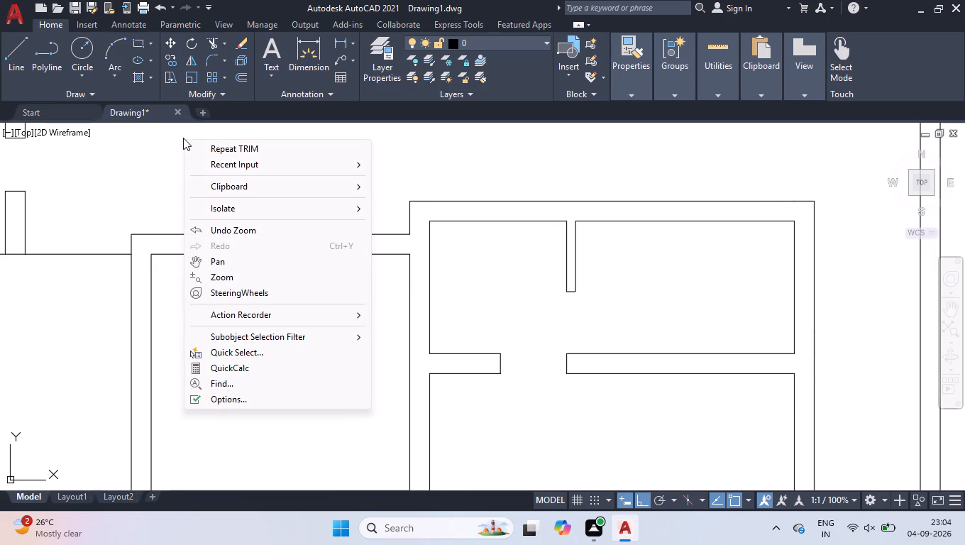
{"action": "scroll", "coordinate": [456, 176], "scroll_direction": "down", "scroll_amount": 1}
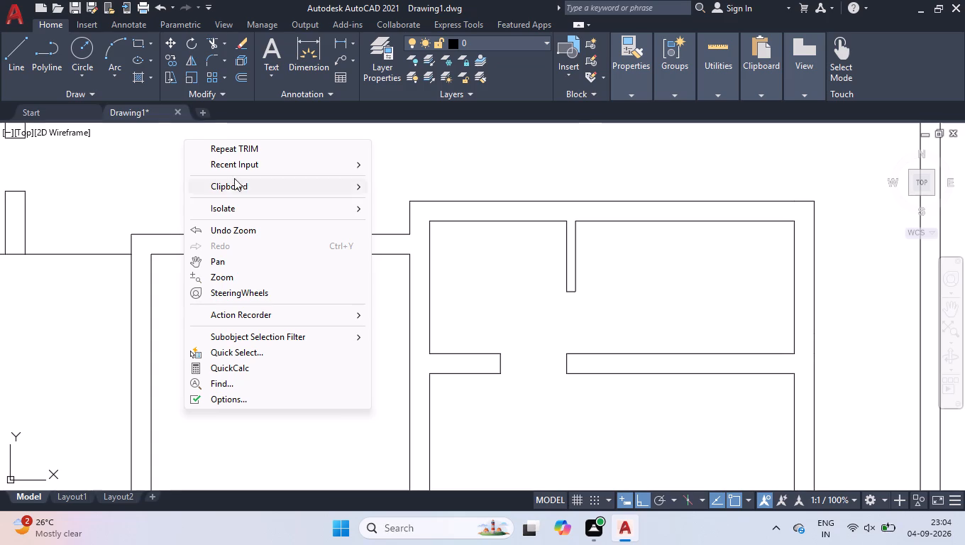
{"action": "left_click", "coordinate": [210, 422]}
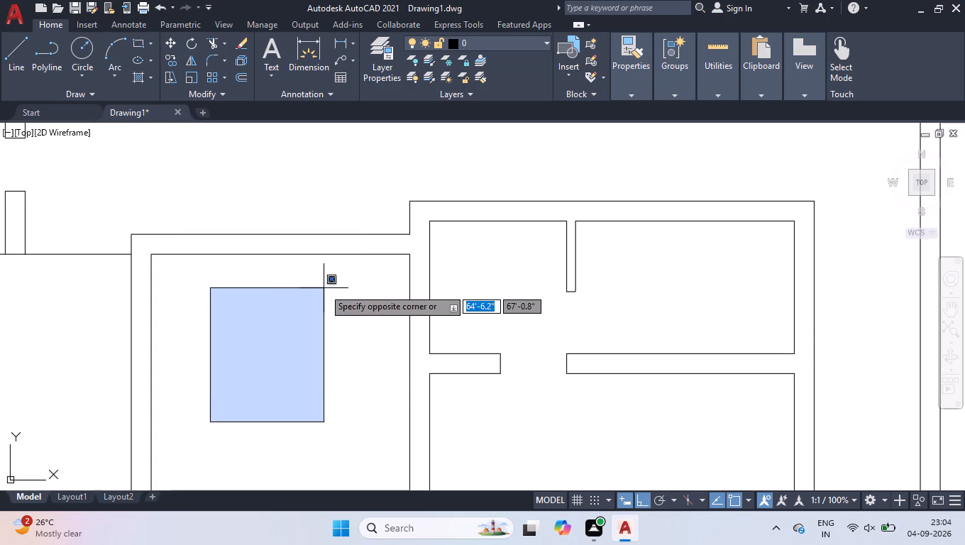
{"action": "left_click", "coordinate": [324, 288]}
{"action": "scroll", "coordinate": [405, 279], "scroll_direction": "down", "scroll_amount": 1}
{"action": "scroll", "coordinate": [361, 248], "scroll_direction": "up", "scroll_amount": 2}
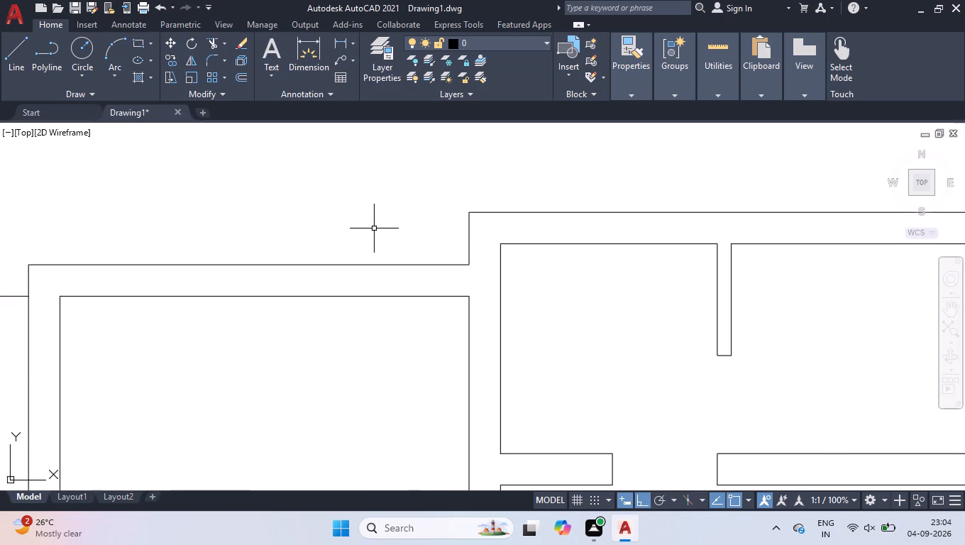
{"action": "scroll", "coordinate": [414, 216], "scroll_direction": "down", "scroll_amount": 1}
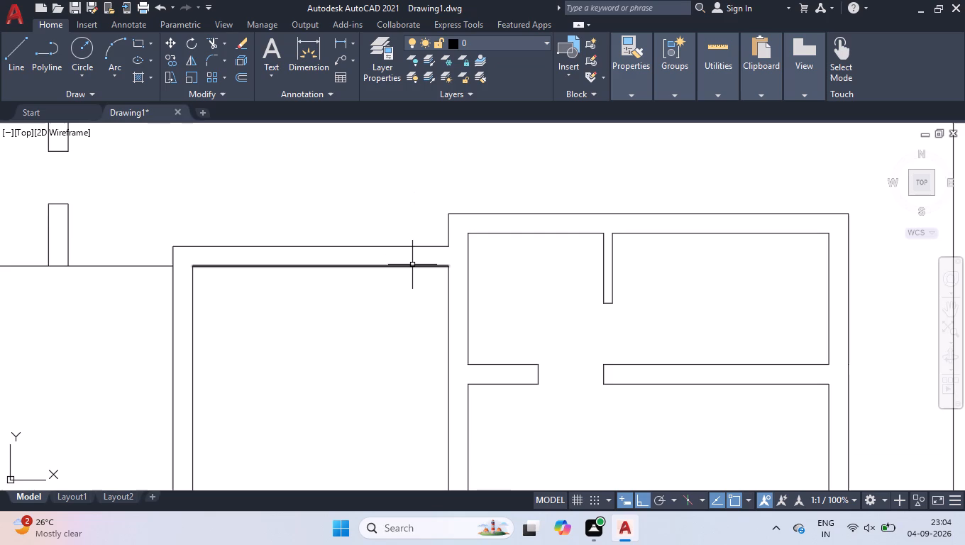
Draw a line across the east end of the middle room's north wall, where it meets the north-east block.
{"action": "key", "text": "l"}
{"action": "key", "text": "Return"}
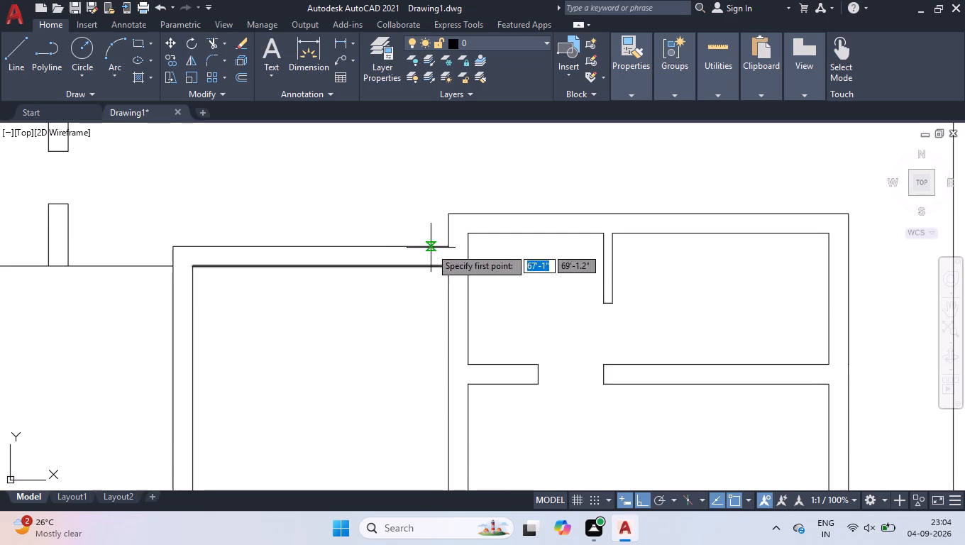
{"action": "left_click", "coordinate": [449, 250]}
{"action": "left_click", "coordinate": [449, 271]}
{"action": "key", "text": "space"}
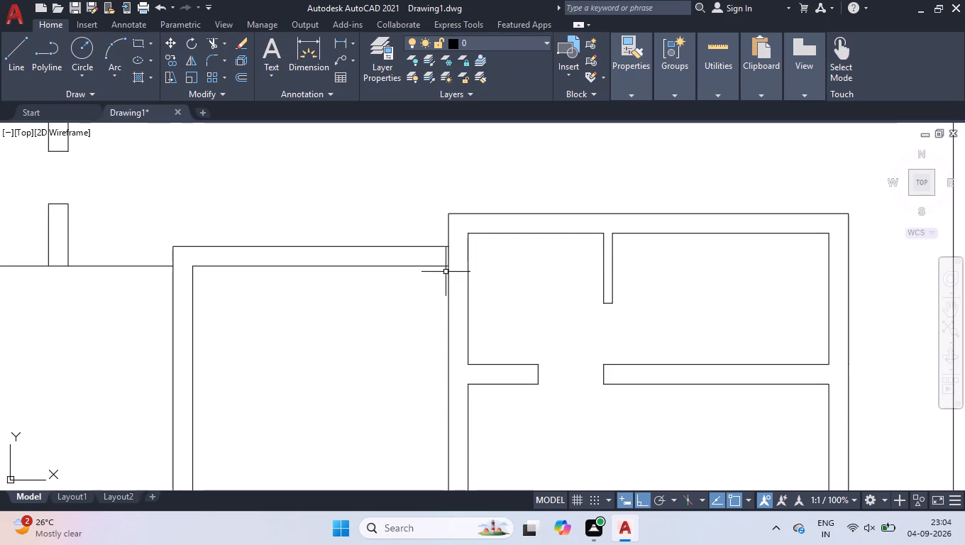
Move the new line across the middle room's north wall 2'8" west along the wall.
{"action": "left_click_drag", "start_coordinate": [402, 199], "coordinate": [419, 216]}
{"action": "left_click", "coordinate": [513, 292]}
{"action": "scroll", "coordinate": [427, 238], "scroll_direction": "up", "scroll_amount": 2}
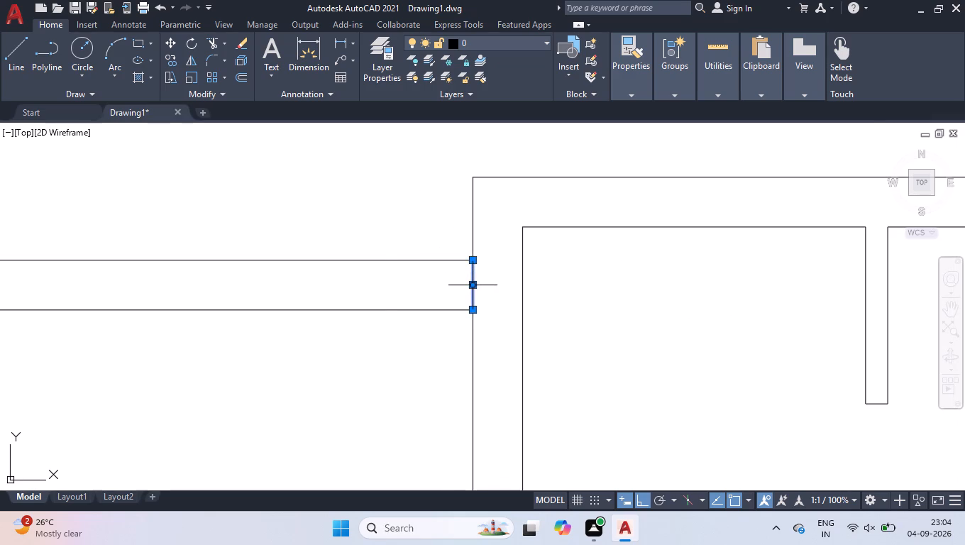
{"action": "left_click", "coordinate": [473, 285]}
{"action": "type", "text": "2'"}
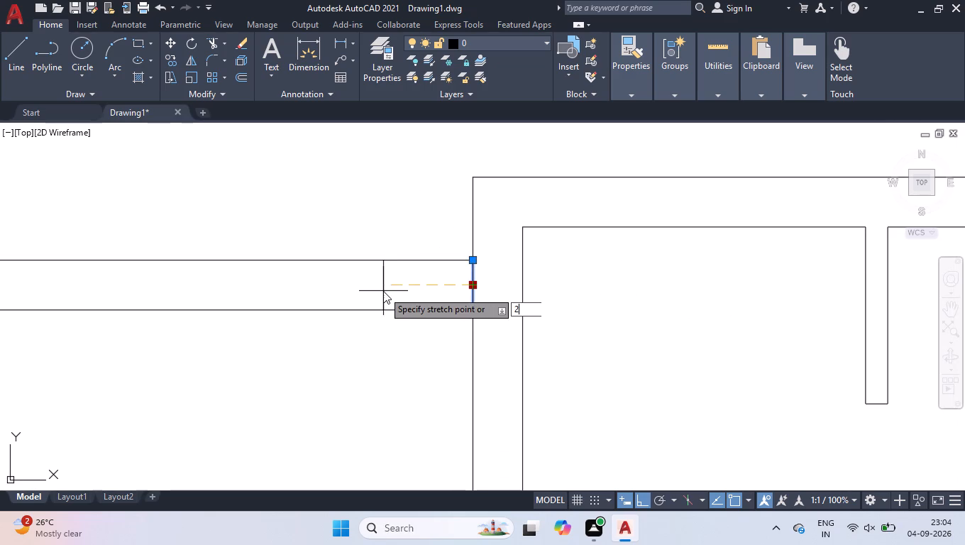
{"action": "key", "text": "8"}
{"action": "key", "text": "Return"}
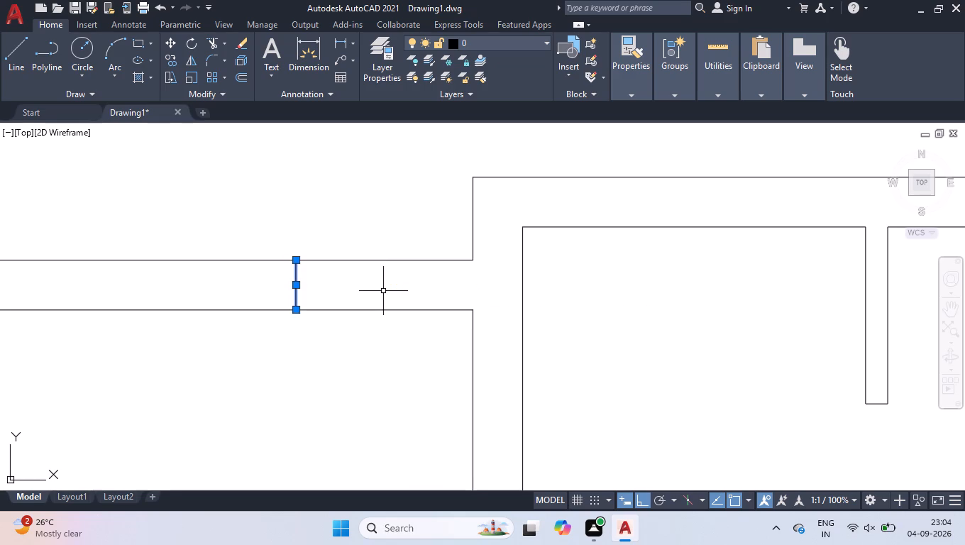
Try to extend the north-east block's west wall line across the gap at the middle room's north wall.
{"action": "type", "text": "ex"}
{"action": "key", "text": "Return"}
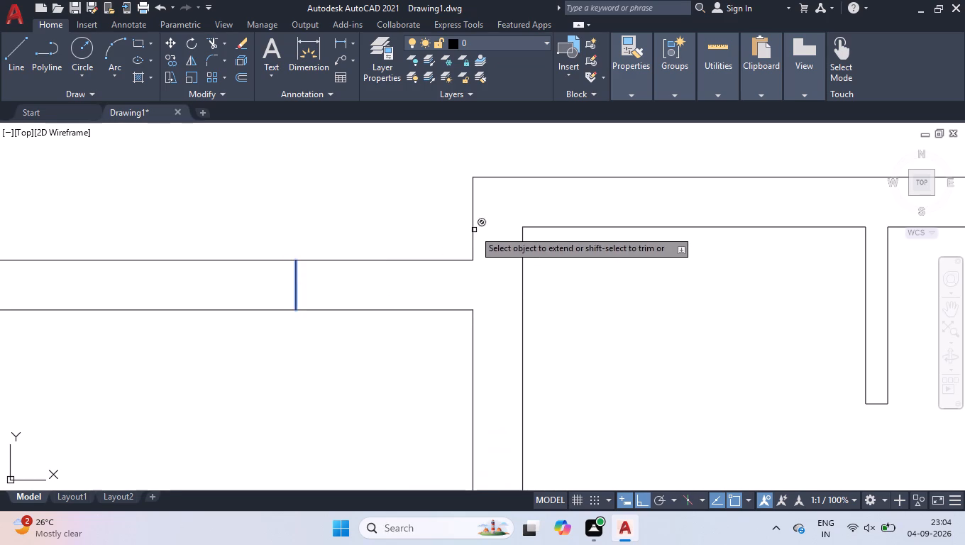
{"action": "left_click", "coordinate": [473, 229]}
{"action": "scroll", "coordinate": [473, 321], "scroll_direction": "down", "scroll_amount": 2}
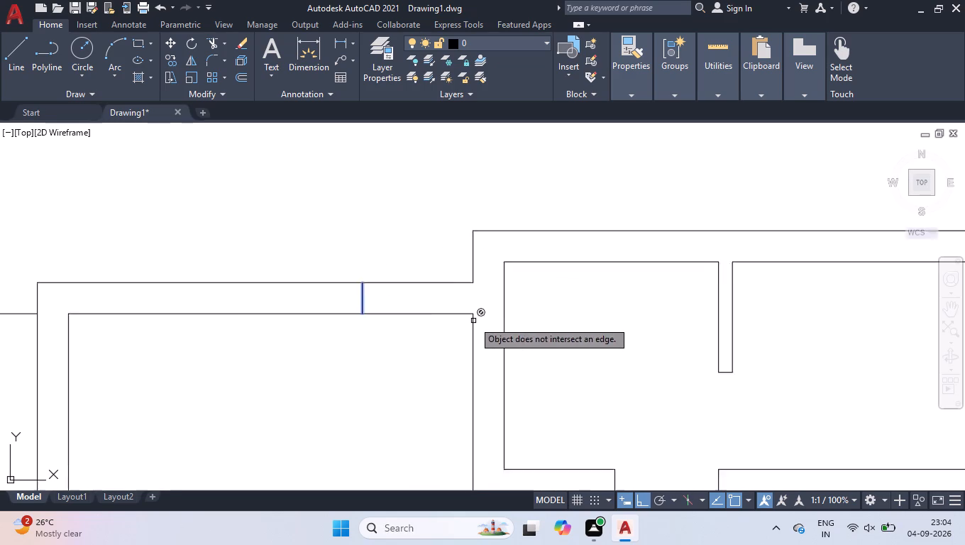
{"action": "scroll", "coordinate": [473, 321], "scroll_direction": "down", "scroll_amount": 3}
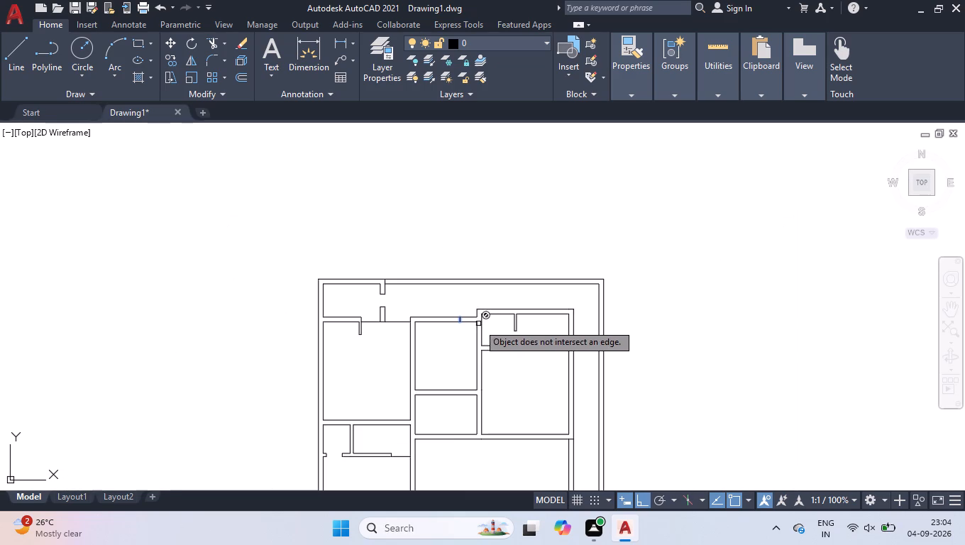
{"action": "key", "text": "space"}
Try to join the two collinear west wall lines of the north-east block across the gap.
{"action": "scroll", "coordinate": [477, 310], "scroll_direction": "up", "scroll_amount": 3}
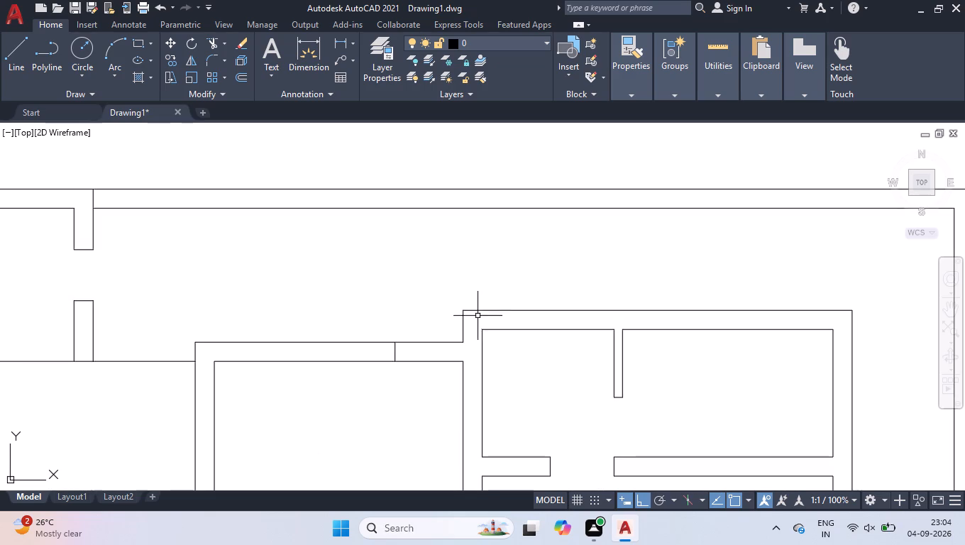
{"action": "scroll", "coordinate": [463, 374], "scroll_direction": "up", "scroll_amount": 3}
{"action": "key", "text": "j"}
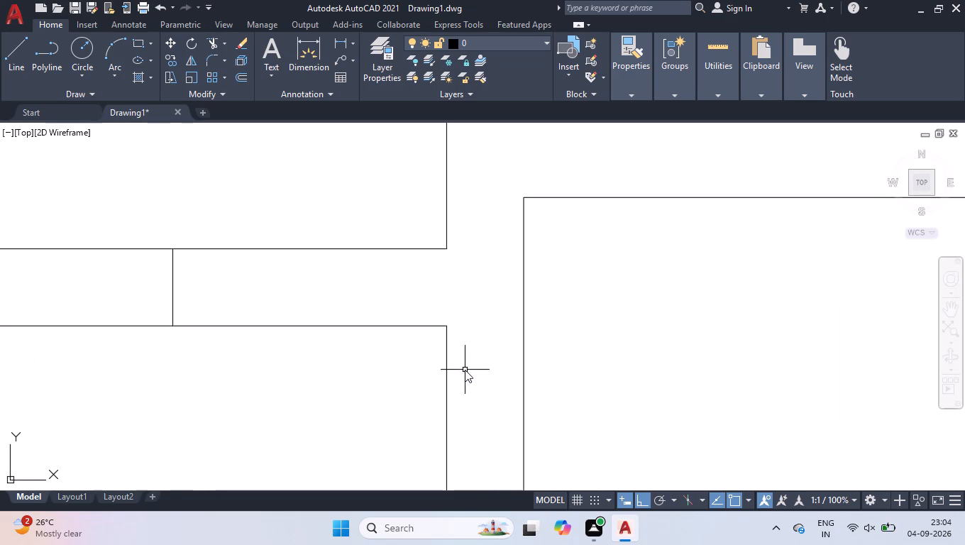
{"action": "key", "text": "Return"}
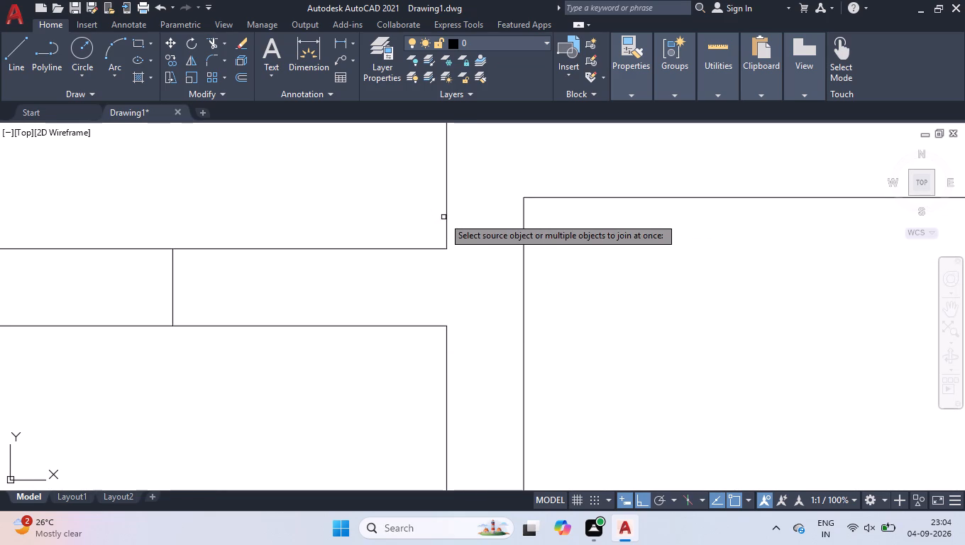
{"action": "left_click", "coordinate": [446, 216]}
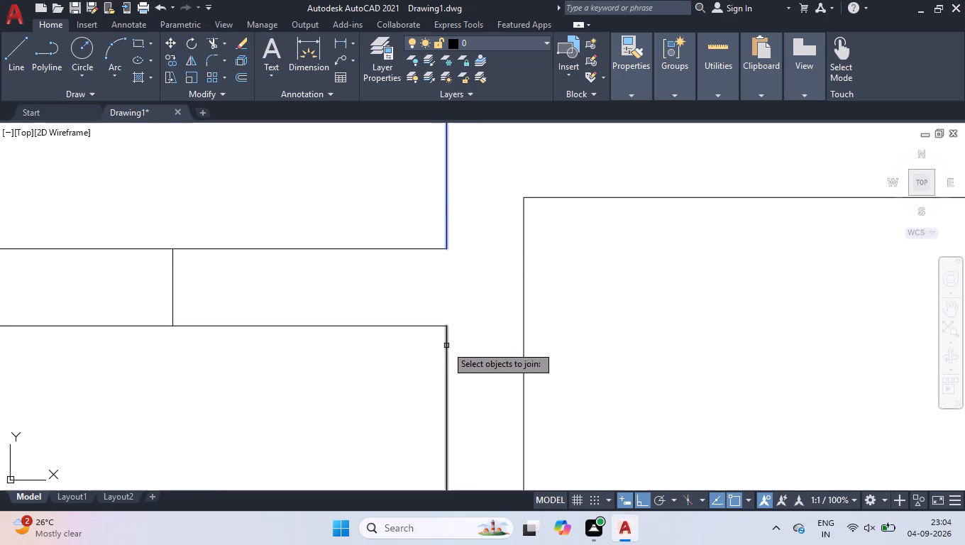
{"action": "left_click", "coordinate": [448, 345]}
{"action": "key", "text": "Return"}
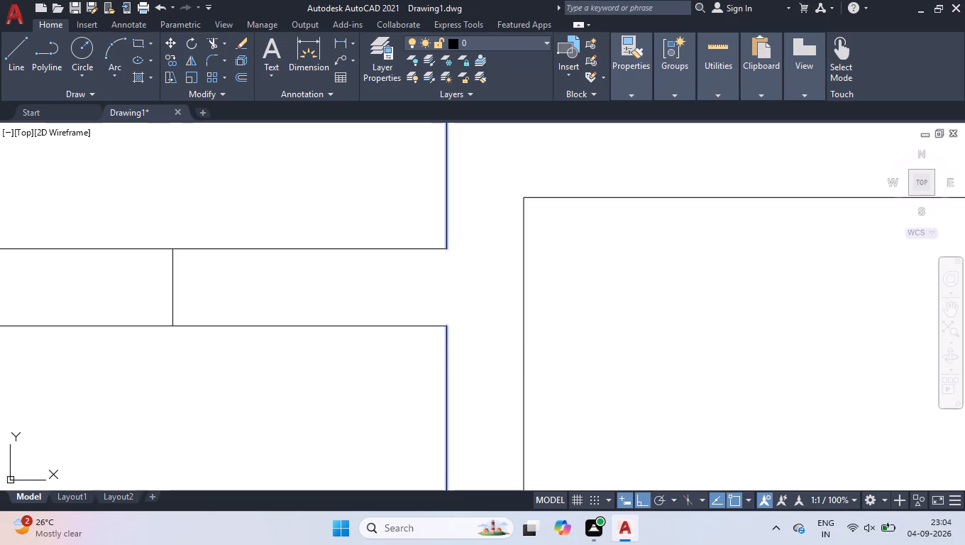
Draw a 9" line closing the gap in the north-east block's west wall line, at the middle room's north wall.
{"action": "key", "text": "l"}
{"action": "key", "text": "Return"}
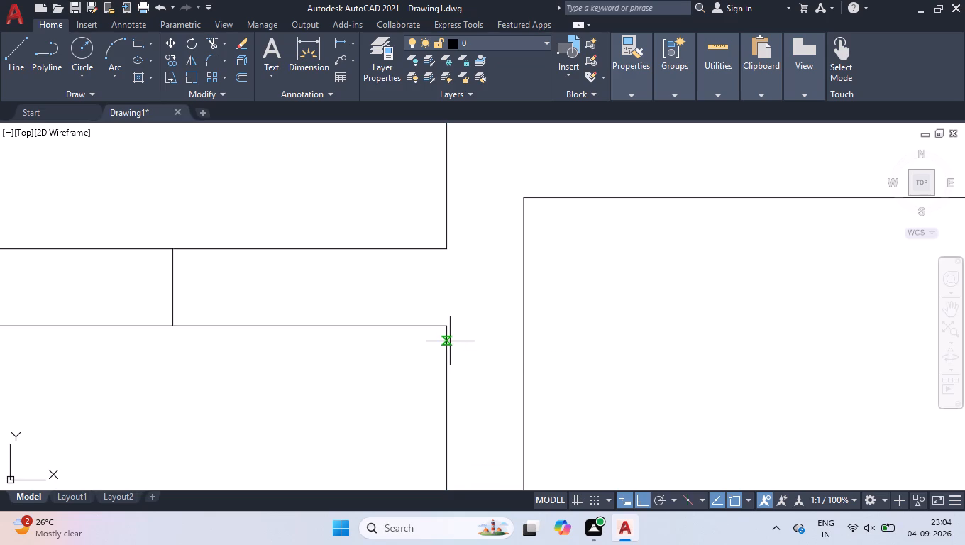
{"action": "left_click", "coordinate": [444, 325]}
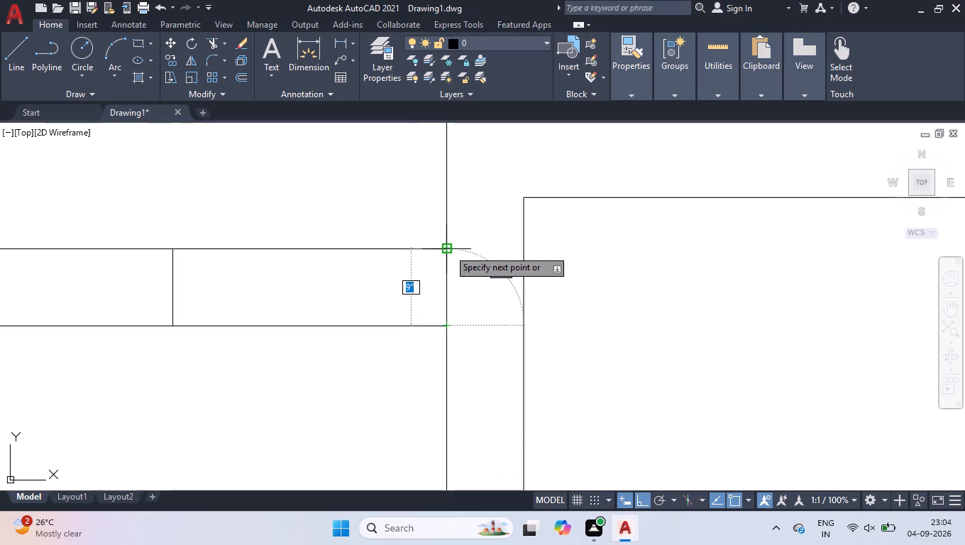
{"action": "left_click", "coordinate": [449, 249]}
{"action": "key", "text": "space"}
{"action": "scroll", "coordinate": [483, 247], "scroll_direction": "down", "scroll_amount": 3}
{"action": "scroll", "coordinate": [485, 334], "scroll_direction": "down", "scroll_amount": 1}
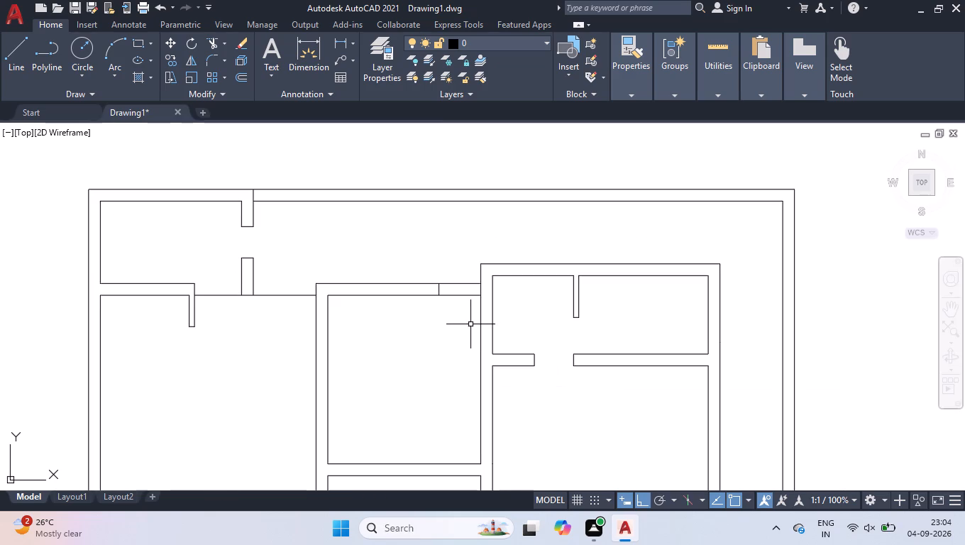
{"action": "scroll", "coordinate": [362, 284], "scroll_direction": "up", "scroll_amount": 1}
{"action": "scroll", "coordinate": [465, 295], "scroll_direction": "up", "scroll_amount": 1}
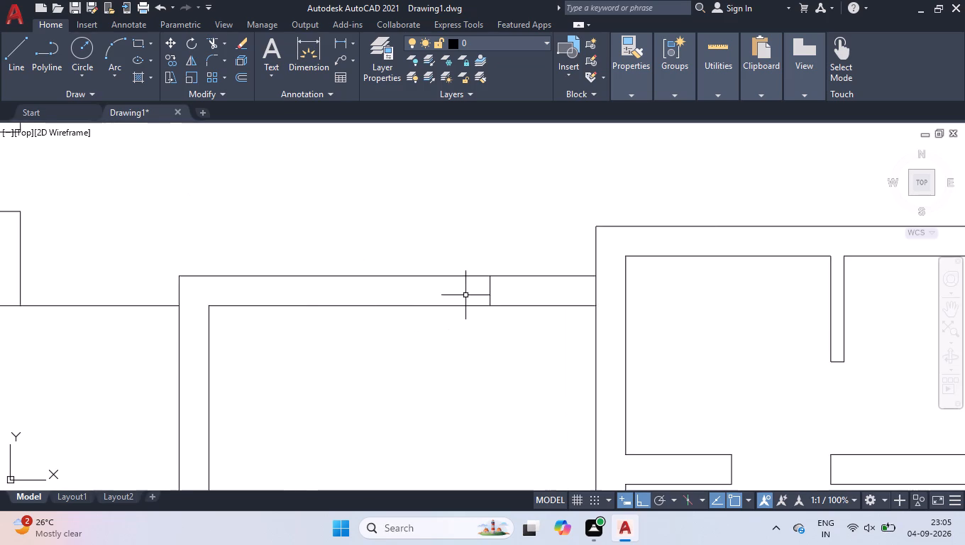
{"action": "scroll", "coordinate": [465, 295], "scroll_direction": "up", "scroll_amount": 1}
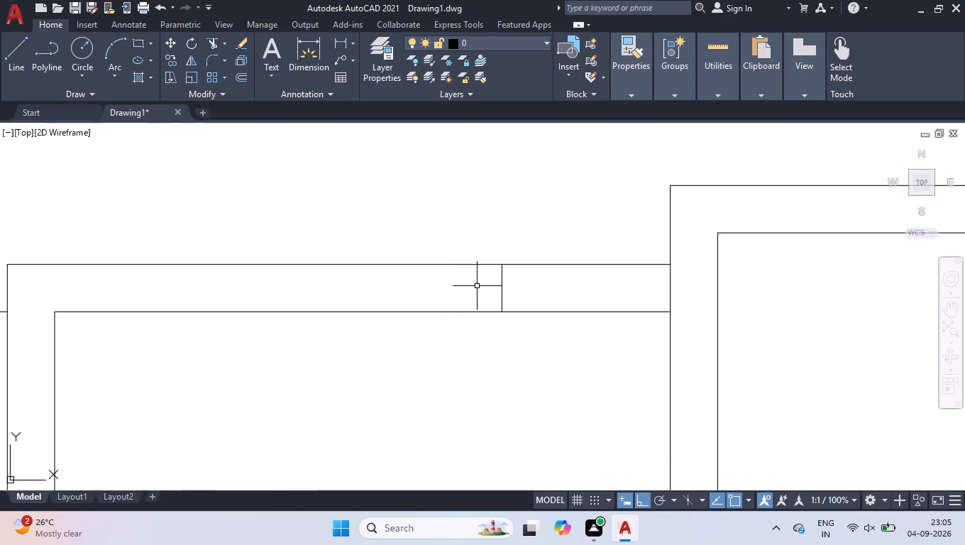
Offset the cross line in the middle room's north wall 2' to the west.
{"action": "type", "text": "off"}
{"action": "key", "text": "Return"}
{"action": "type", "text": "2'"}
{"action": "key", "text": "Return"}
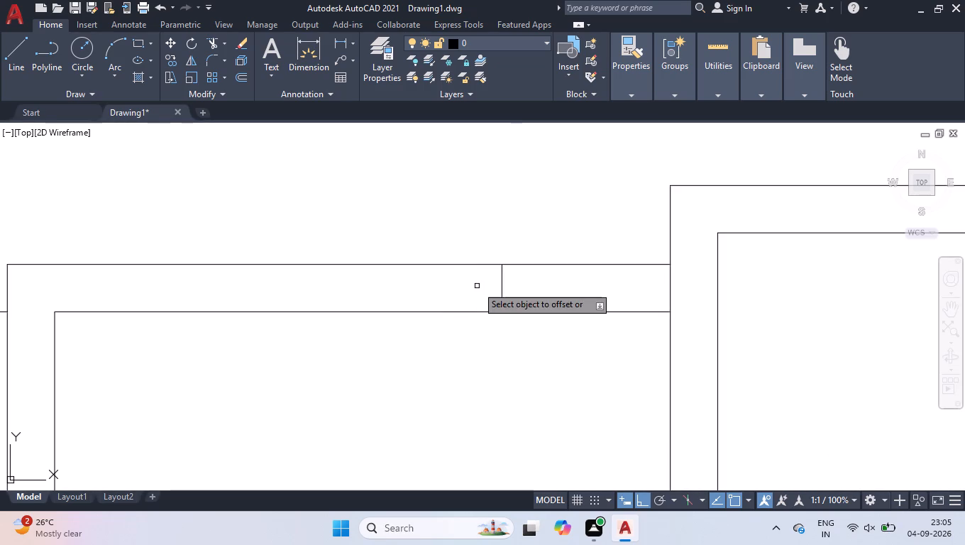
{"action": "left_click", "coordinate": [500, 287]}
{"action": "left_click", "coordinate": [429, 298]}
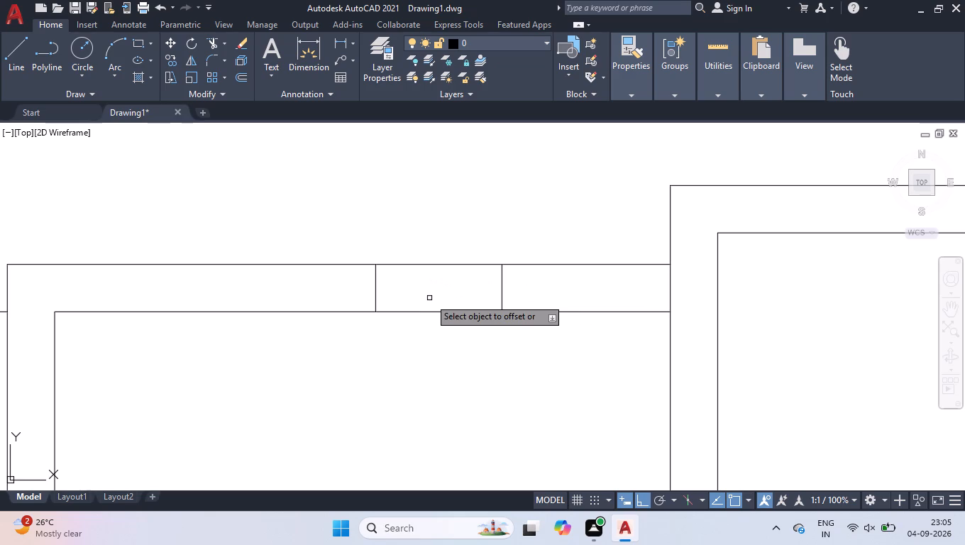
{"action": "key", "text": "Return"}
Measure from the middle room's inner north-west corner to the new cross line with a temporary linear dimension, and delete it.
{"action": "type", "text": "dli"}
{"action": "key", "text": "Return"}
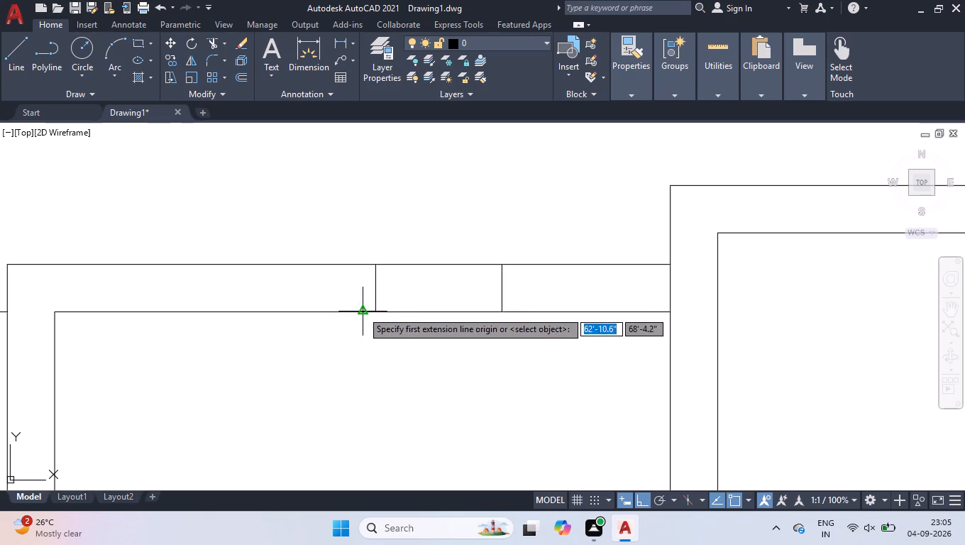
{"action": "left_click", "coordinate": [53, 310]}
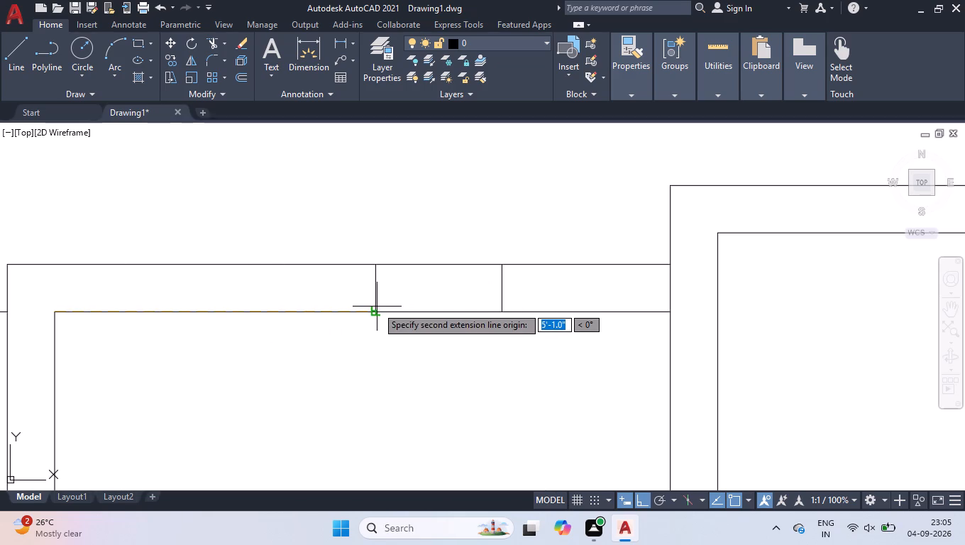
{"action": "left_click", "coordinate": [376, 312]}
{"action": "left_click", "coordinate": [360, 334]}
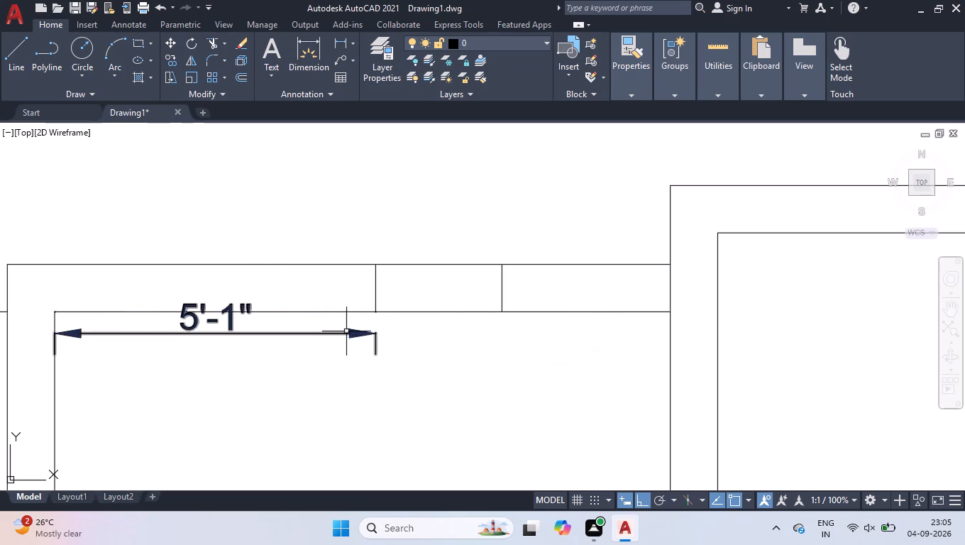
{"action": "left_click", "coordinate": [228, 324]}
{"action": "key", "text": "Delete"}
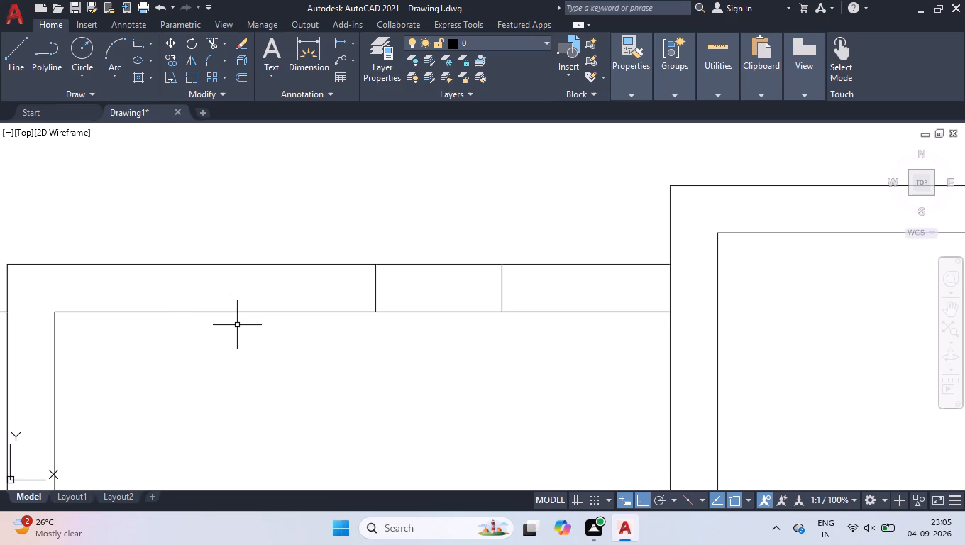
Offset the westernmost cross line in the middle room's north wall 3' to the west.
{"action": "type", "text": "off"}
{"action": "key", "text": "Return"}
{"action": "type", "text": "3'"}
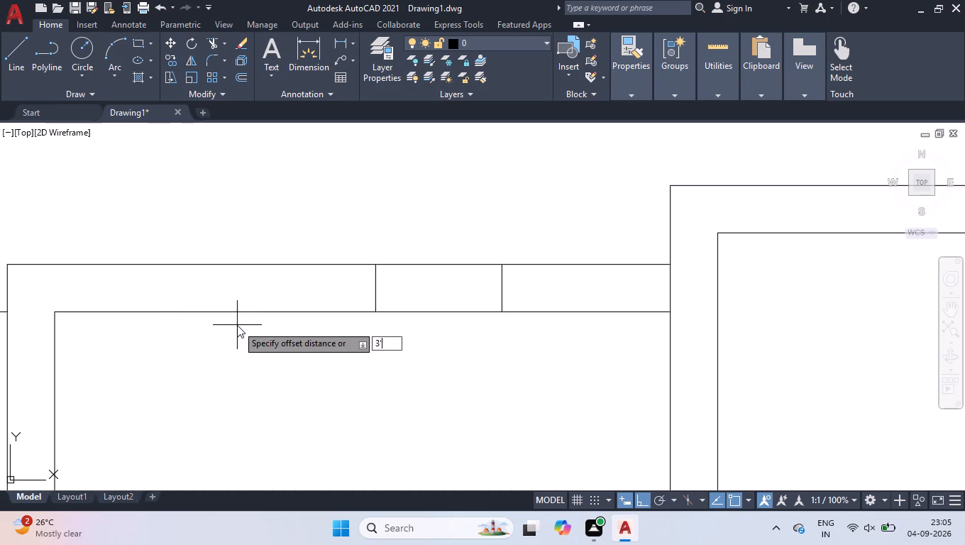
{"action": "key", "text": "Return"}
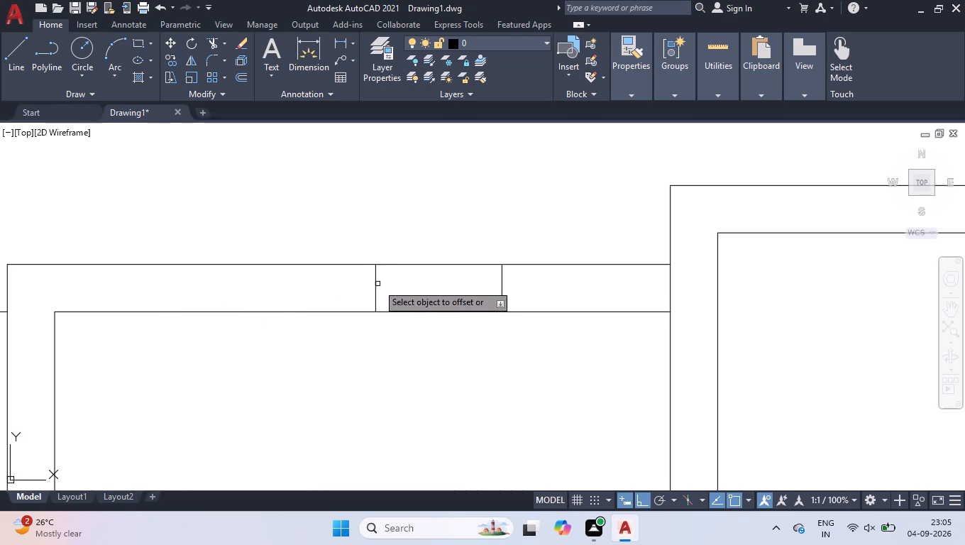
{"action": "left_click", "coordinate": [376, 283]}
{"action": "left_click", "coordinate": [312, 300]}
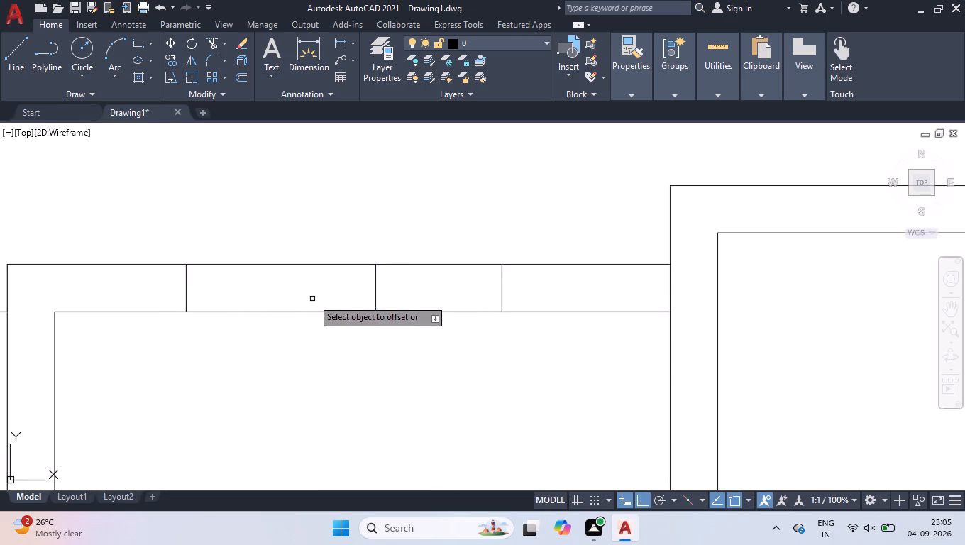
{"action": "key", "text": "Return"}
Trim the inner line of the middle room's north wall between the easternmost cross line and the north-east block's west wall.
{"action": "type", "text": "tr"}
{"action": "key", "text": "Return"}
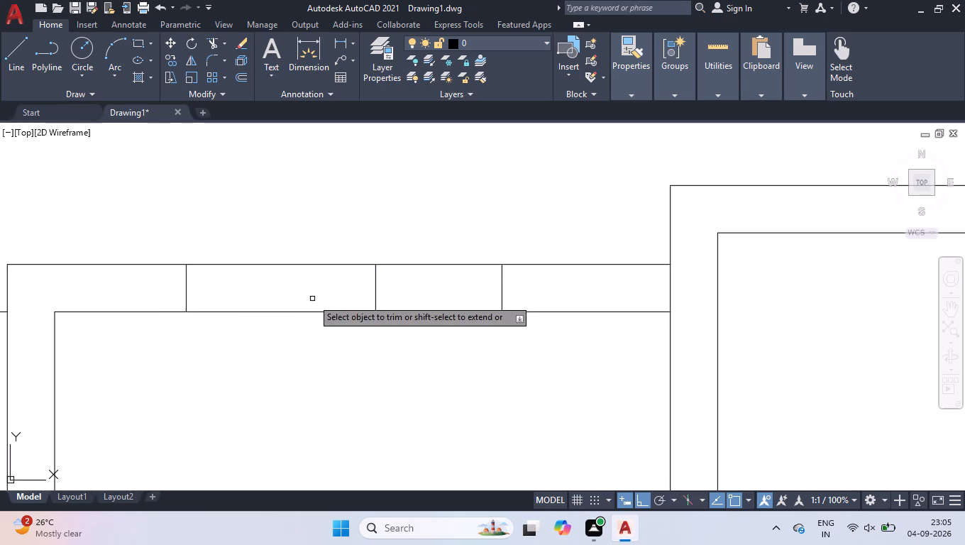
{"action": "left_click", "coordinate": [572, 302]}
{"action": "left_click", "coordinate": [566, 336]}
{"action": "key", "text": "Return"}
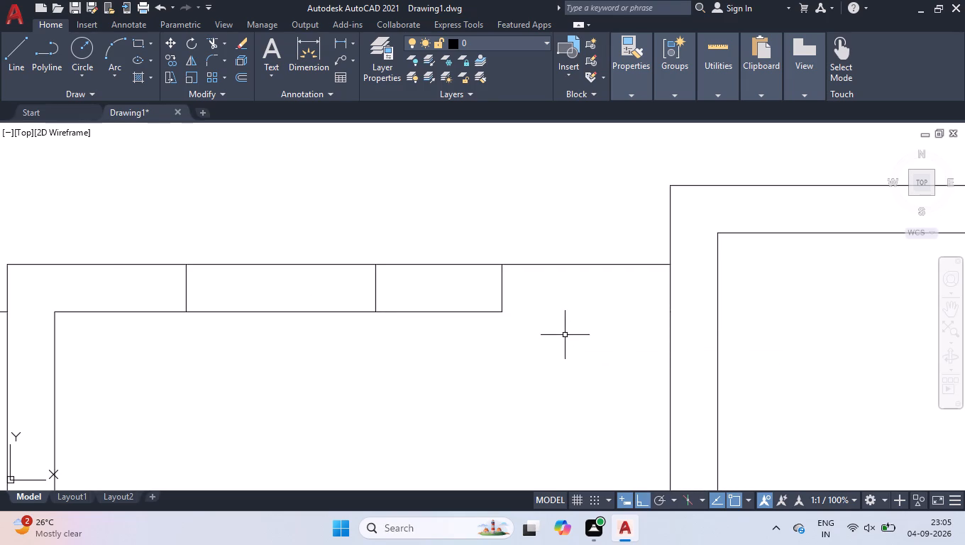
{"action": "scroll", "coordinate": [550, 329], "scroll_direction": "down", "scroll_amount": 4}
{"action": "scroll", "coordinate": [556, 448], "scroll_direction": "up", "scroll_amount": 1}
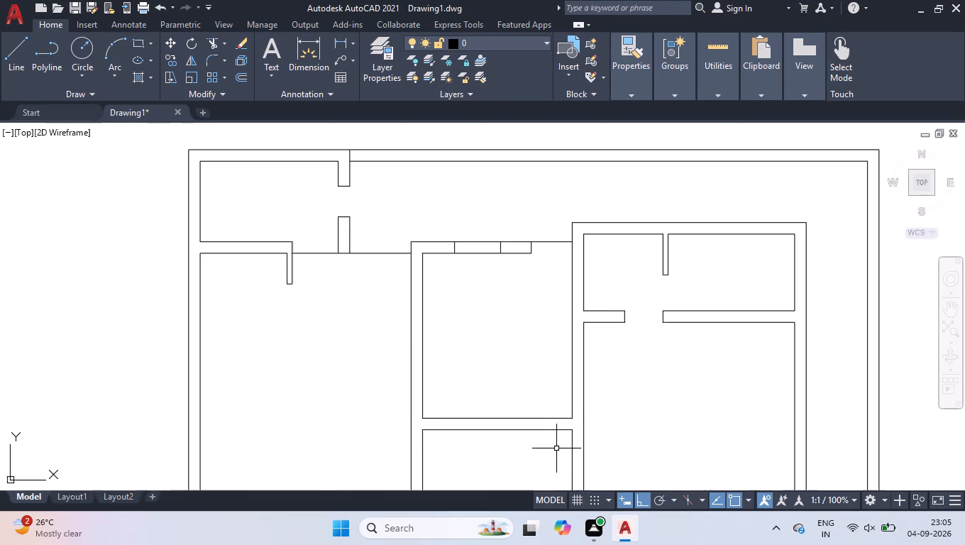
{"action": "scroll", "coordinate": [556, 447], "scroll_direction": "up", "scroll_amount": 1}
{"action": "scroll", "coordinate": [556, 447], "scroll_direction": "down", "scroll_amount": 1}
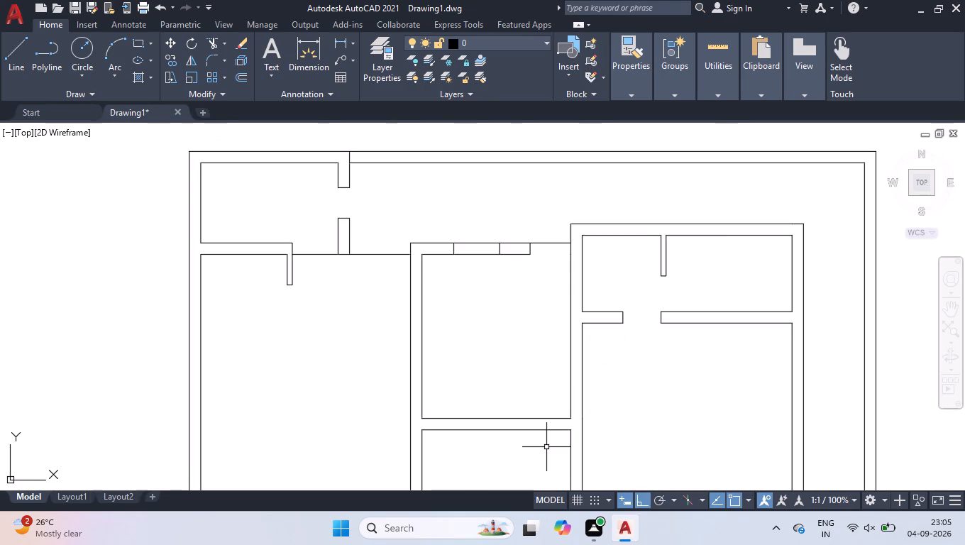
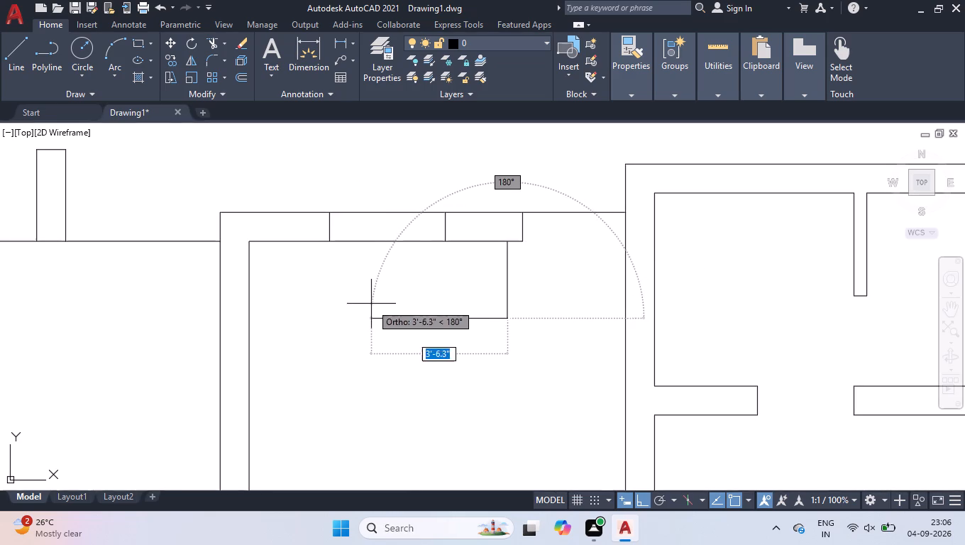
Shorten the vertical line hanging from the middle room's north wall by 6" at its lower end.
{"action": "key", "text": "space"}
{"action": "left_click", "coordinate": [507, 303]}
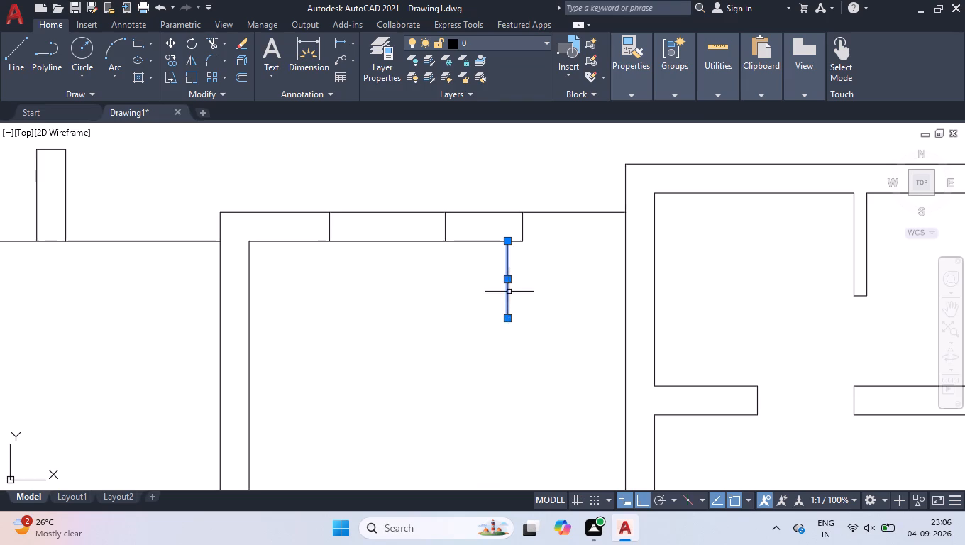
{"action": "scroll", "coordinate": [508, 285], "scroll_direction": "up", "scroll_amount": 2}
{"action": "left_click", "coordinate": [502, 370]}
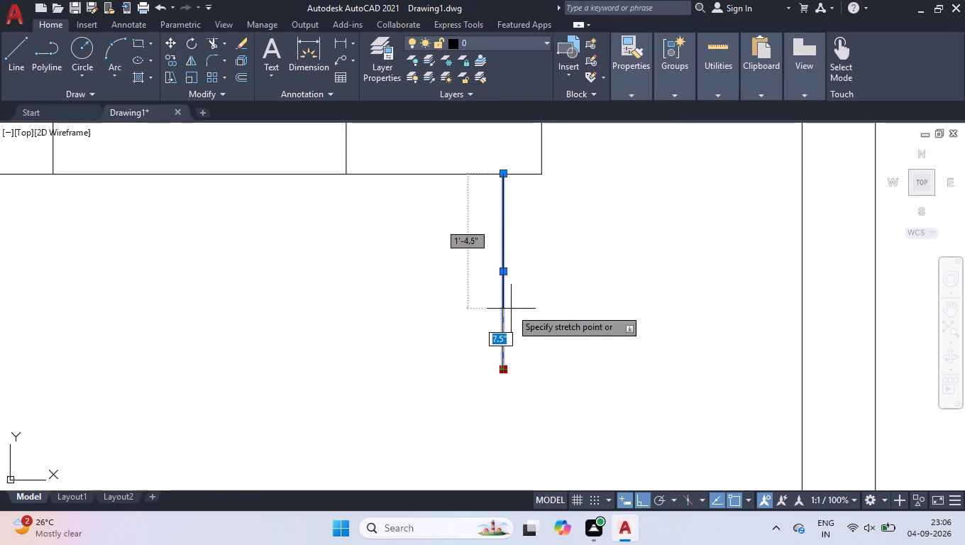
{"action": "key", "text": "6"}
{"action": "key", "text": "Return"}
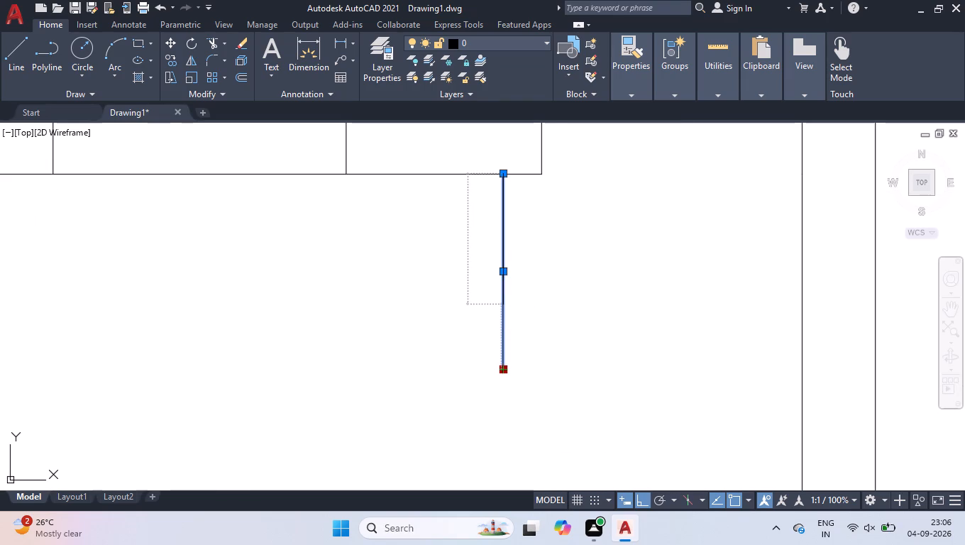
Draw a line 5'2" west from the lower end of the shortened vertical line in the middle room.
{"action": "key", "text": "l"}
{"action": "key", "text": "Return"}
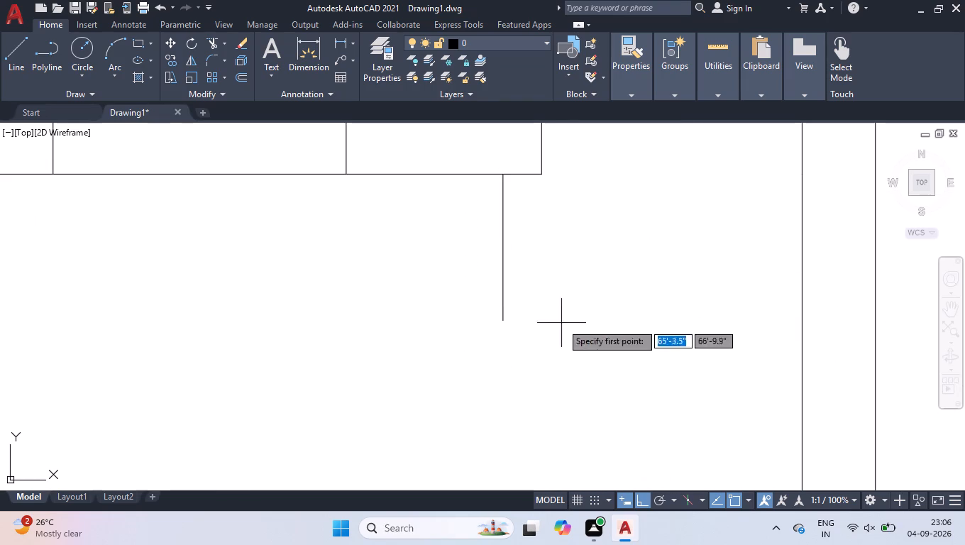
{"action": "left_click", "coordinate": [504, 323]}
{"action": "scroll", "coordinate": [369, 315], "scroll_direction": "down", "scroll_amount": 3}
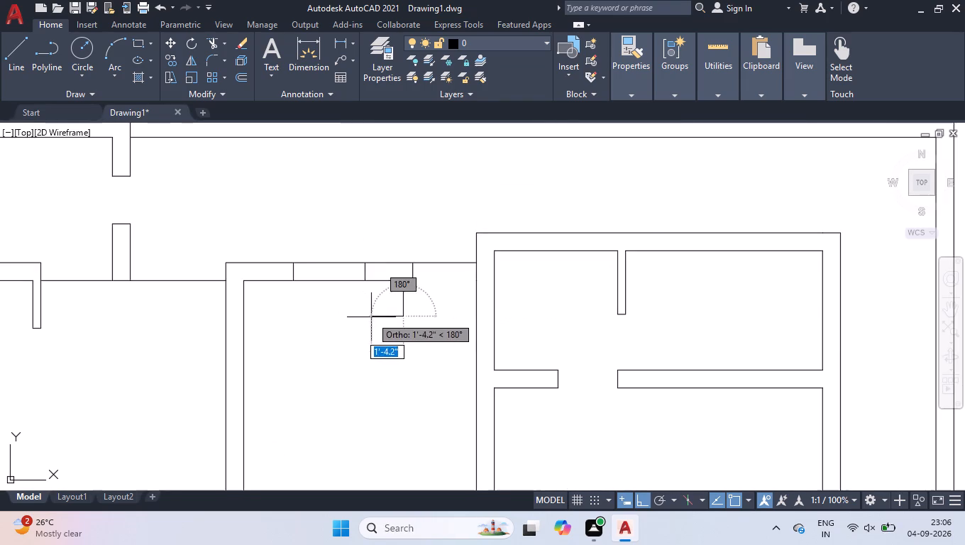
{"action": "scroll", "coordinate": [258, 307], "scroll_direction": "up", "scroll_amount": 2}
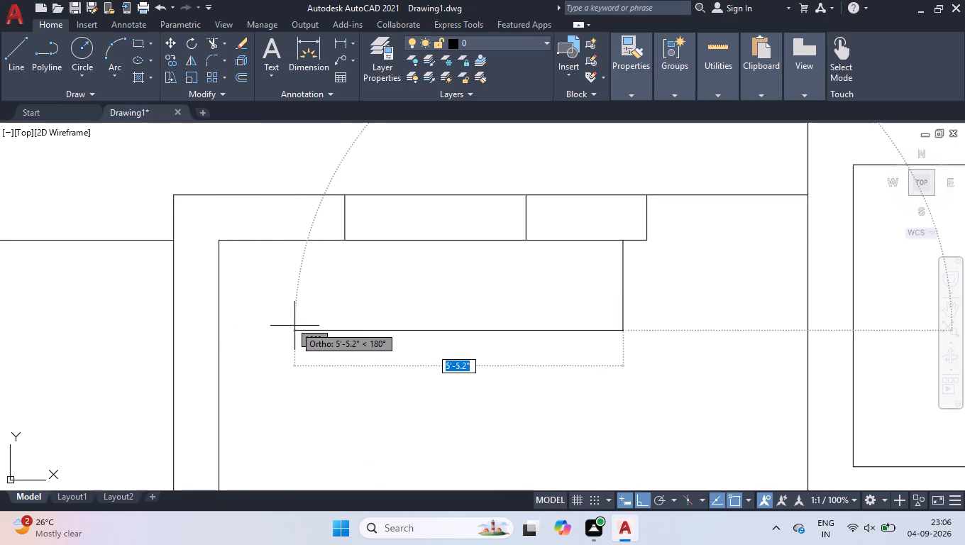
{"action": "type", "text": "5'"}
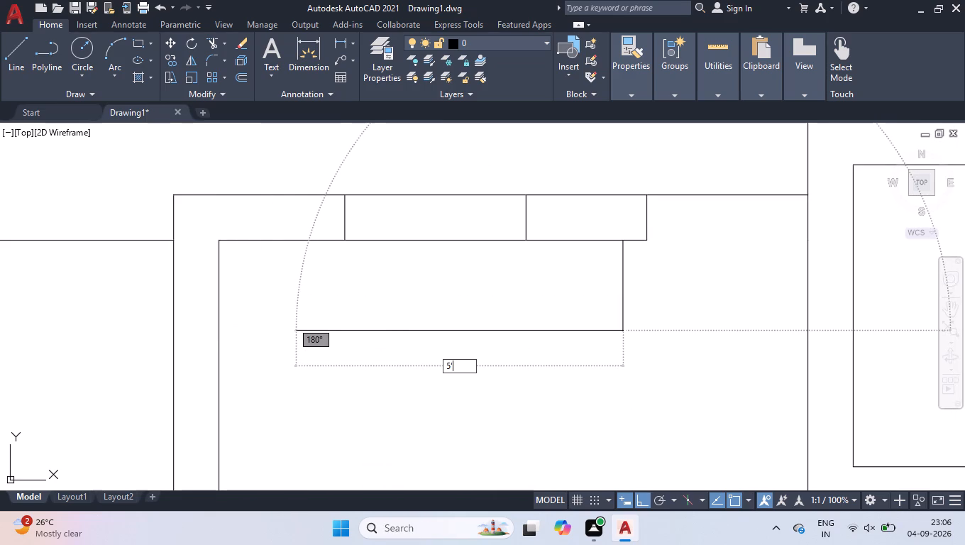
{"action": "key", "text": "2"}
{"action": "key", "text": "Return"}
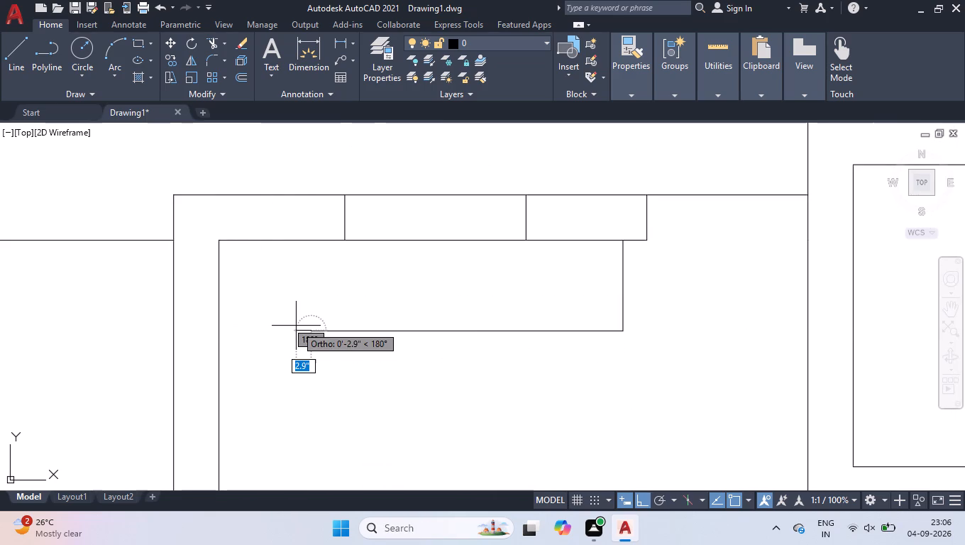
Continue the counter outline south along the middle room's west wall with consecutive segments of 7', 3" and 6".
{"action": "scroll", "coordinate": [416, 398], "scroll_direction": "down", "scroll_amount": 5}
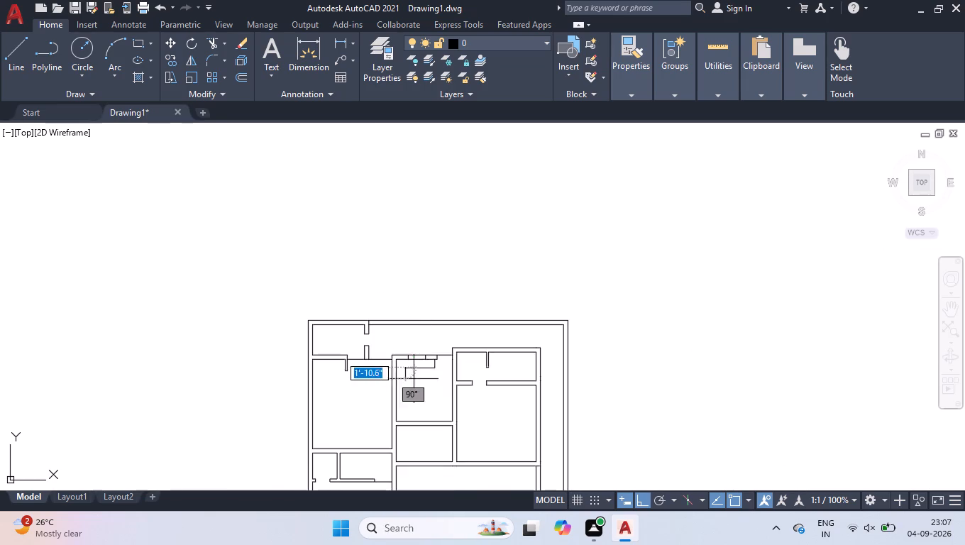
{"action": "scroll", "coordinate": [409, 395], "scroll_direction": "up", "scroll_amount": 3}
{"action": "scroll", "coordinate": [404, 398], "scroll_direction": "down", "scroll_amount": 3}
{"action": "scroll", "coordinate": [394, 438], "scroll_direction": "up", "scroll_amount": 3}
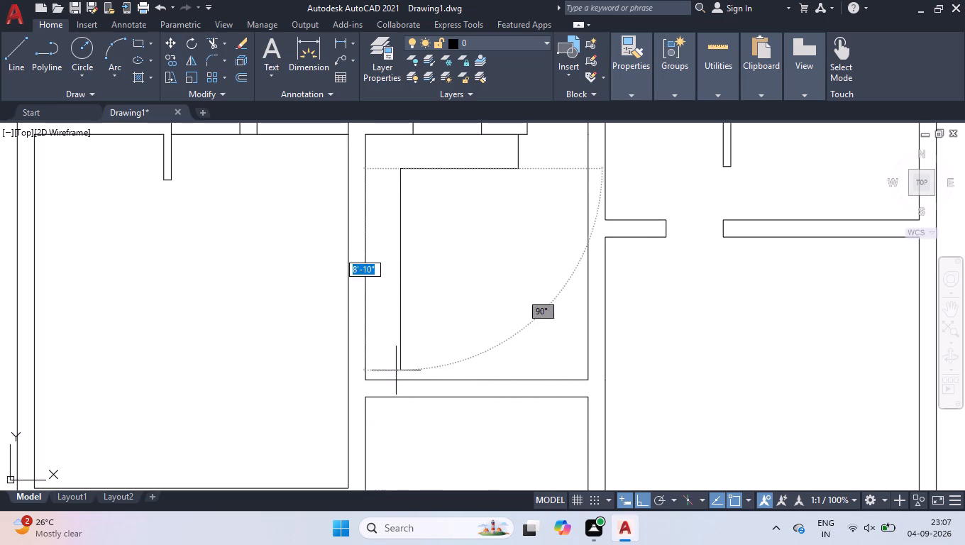
{"action": "scroll", "coordinate": [404, 361], "scroll_direction": "up", "scroll_amount": 3}
{"action": "scroll", "coordinate": [384, 434], "scroll_direction": "down", "scroll_amount": 1}
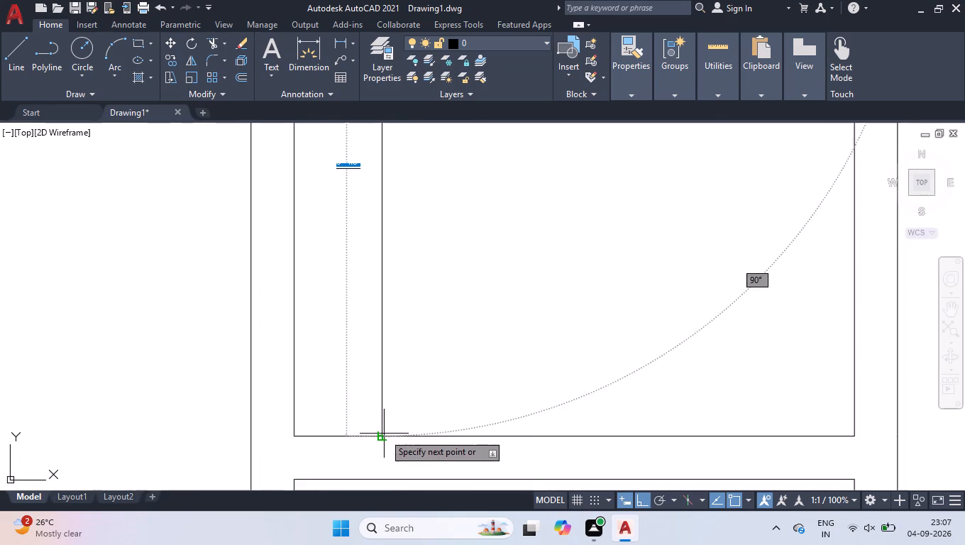
{"action": "scroll", "coordinate": [384, 434], "scroll_direction": "down", "scroll_amount": 1}
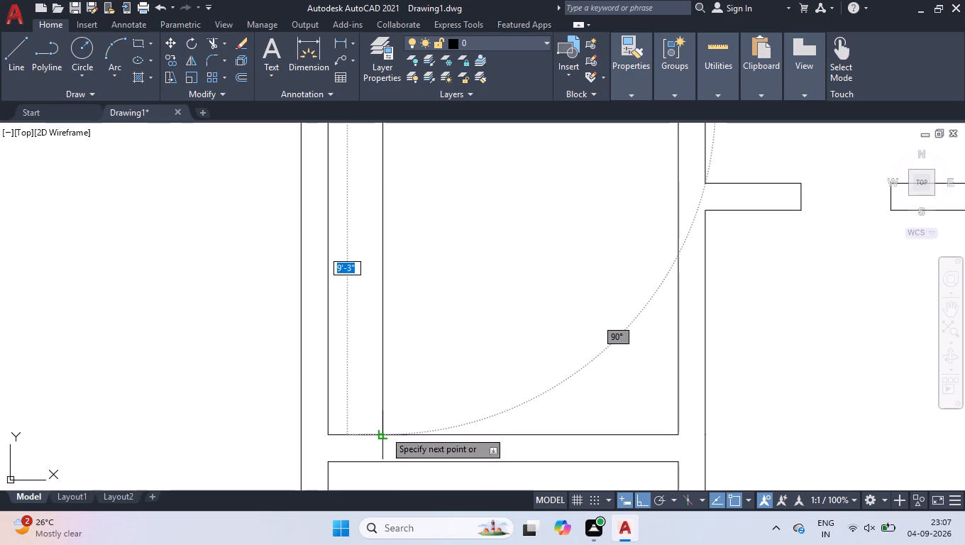
{"action": "type", "text": "7'"}
{"action": "key", "text": "Return"}
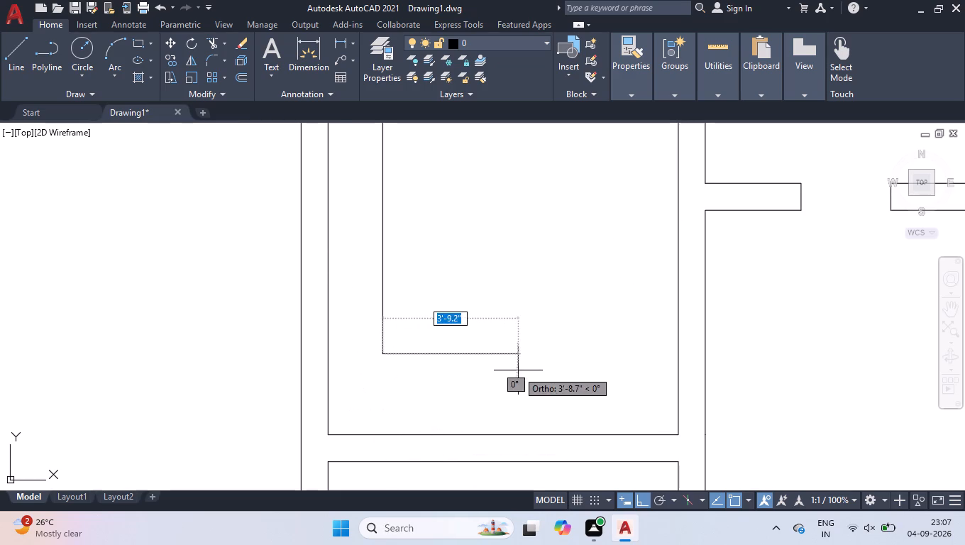
{"action": "scroll", "coordinate": [527, 378], "scroll_direction": "down", "scroll_amount": 2}
{"action": "scroll", "coordinate": [529, 377], "scroll_direction": "up", "scroll_amount": 2}
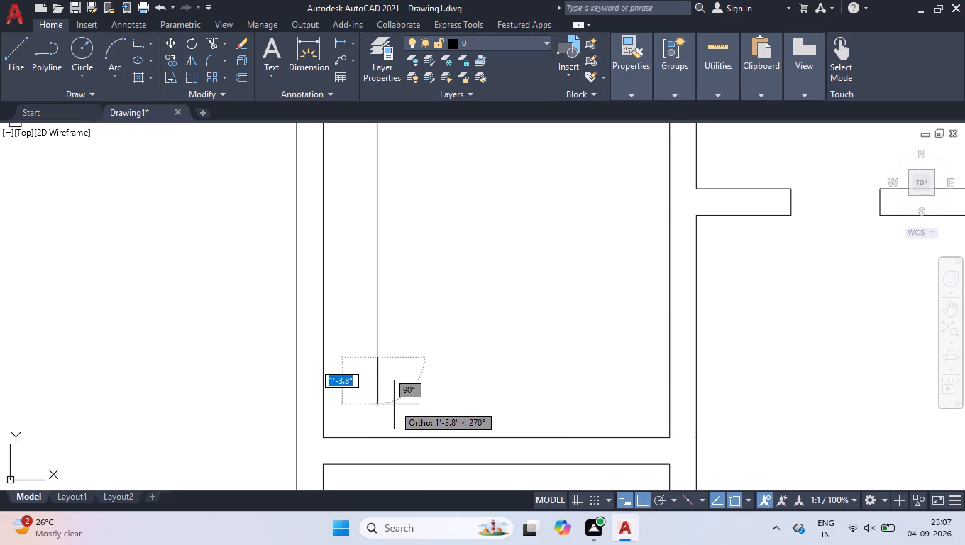
{"action": "key", "text": "3"}
{"action": "key", "text": "Return"}
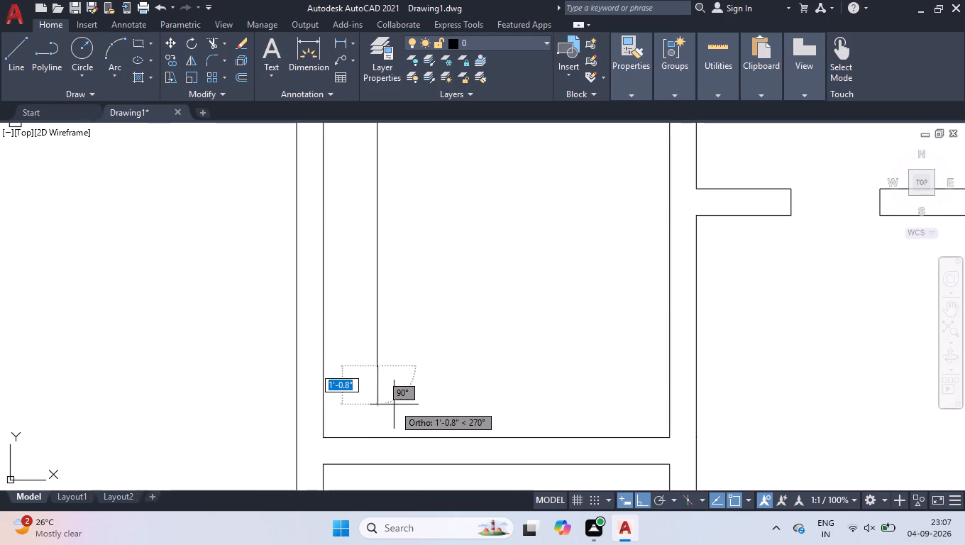
{"action": "key", "text": "6"}
{"action": "key", "text": "Return"}
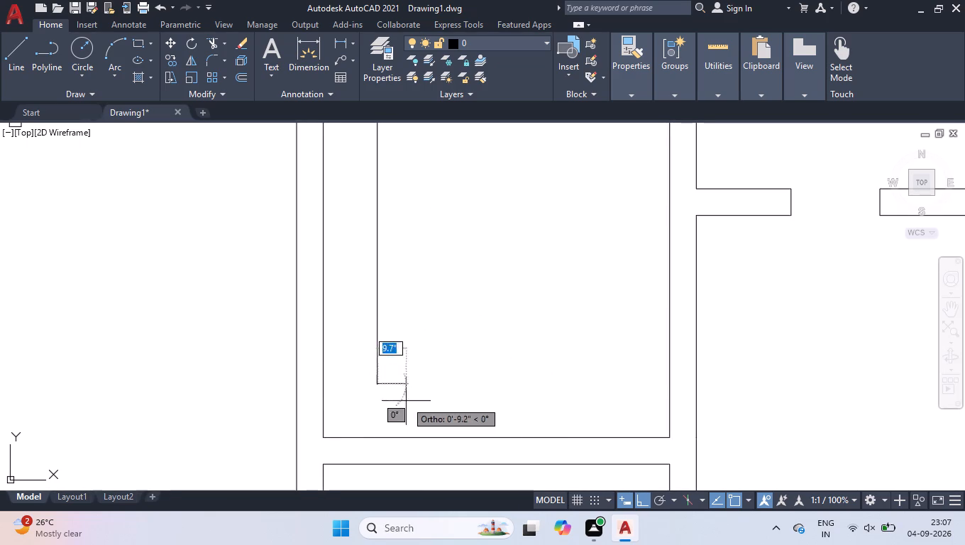
Finish the counter outline with a segment a little over 4' east and a 1'-6" segment south to the middle room's south wall.
{"action": "scroll", "coordinate": [472, 402], "scroll_direction": "down", "scroll_amount": 1}
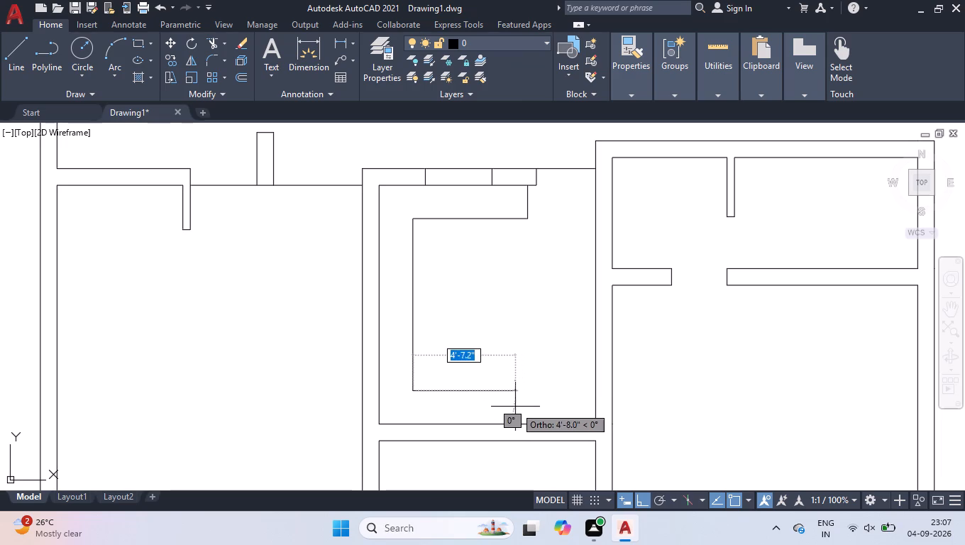
{"action": "left_click", "coordinate": [509, 404]}
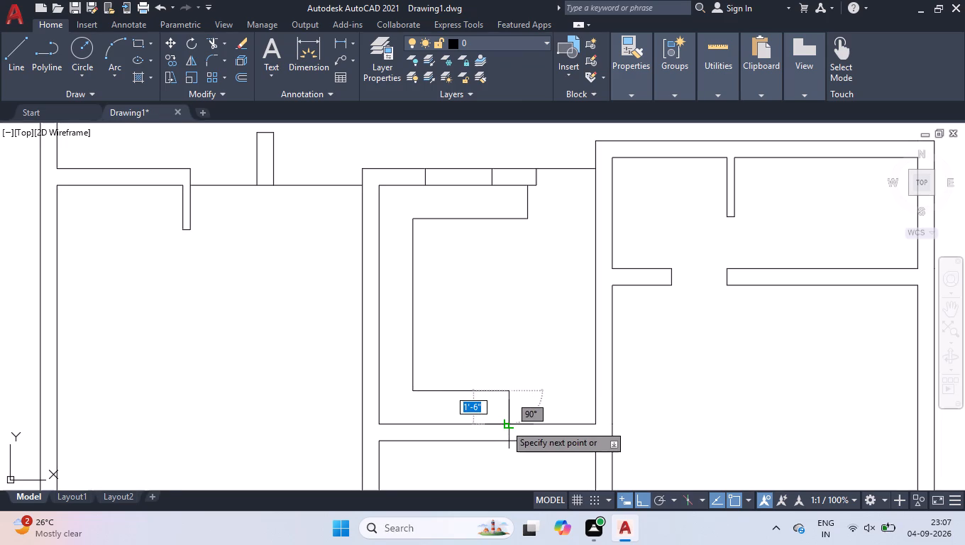
{"action": "left_click", "coordinate": [506, 424]}
{"action": "key", "text": "space"}
Draw a cross line through the middle room's south wall at its east end, between the two rooms' inner corners.
{"action": "scroll", "coordinate": [580, 439], "scroll_direction": "up", "scroll_amount": 3}
{"action": "key", "text": "l"}
{"action": "key", "text": "Return"}
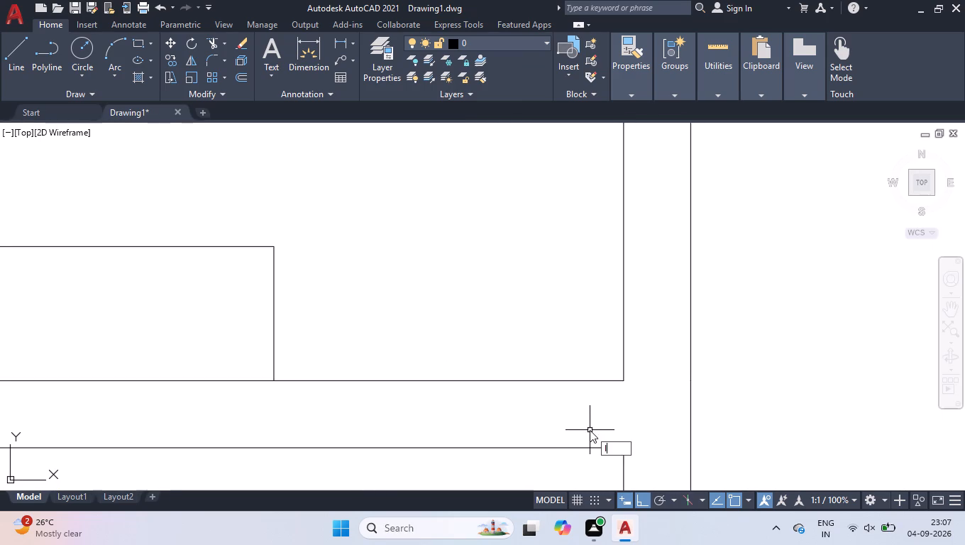
{"action": "left_click", "coordinate": [622, 380]}
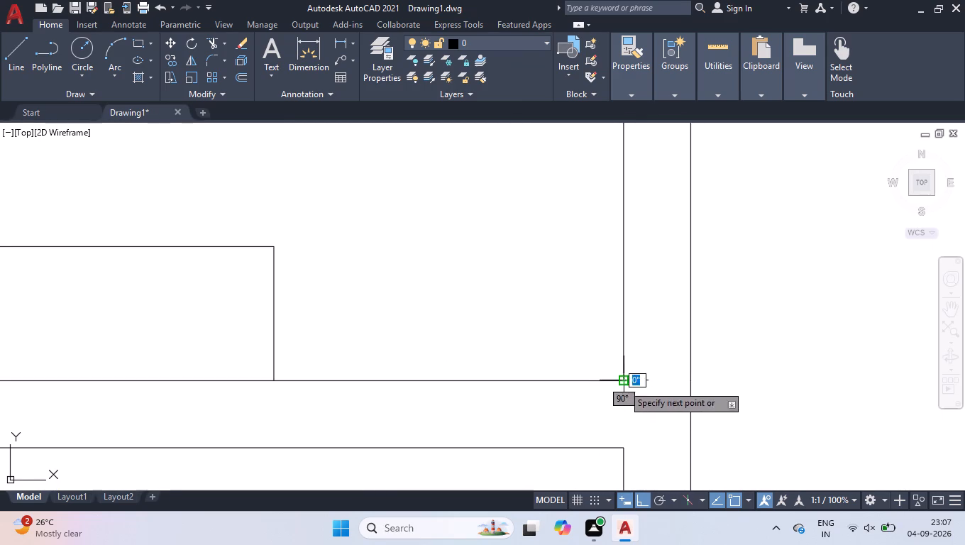
{"action": "left_click", "coordinate": [622, 449]}
{"action": "key", "text": "space"}
Offset the new cross line in the middle room's south wall 3' to the west.
{"action": "left_click", "coordinate": [603, 366]}
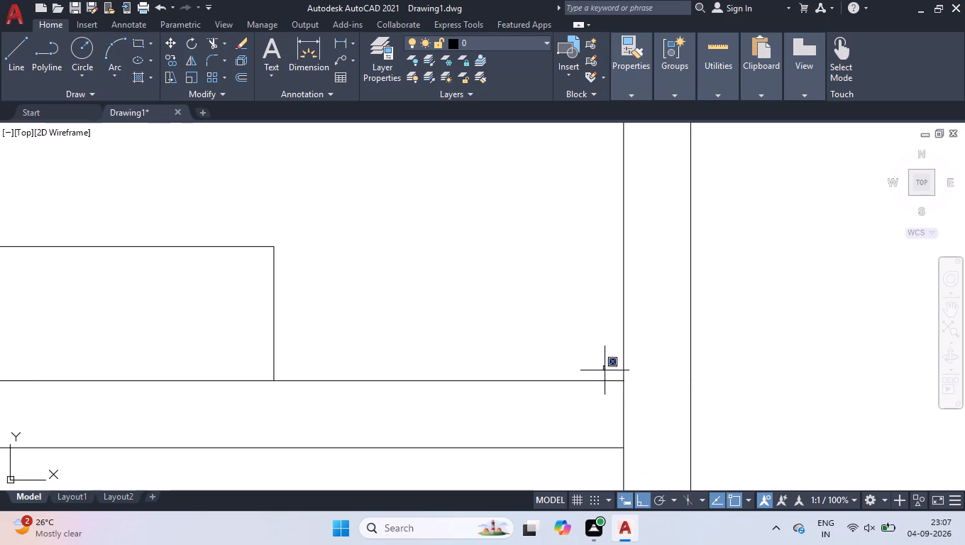
{"action": "left_click", "coordinate": [651, 475]}
{"action": "type", "text": "off"}
{"action": "key", "text": "Return"}
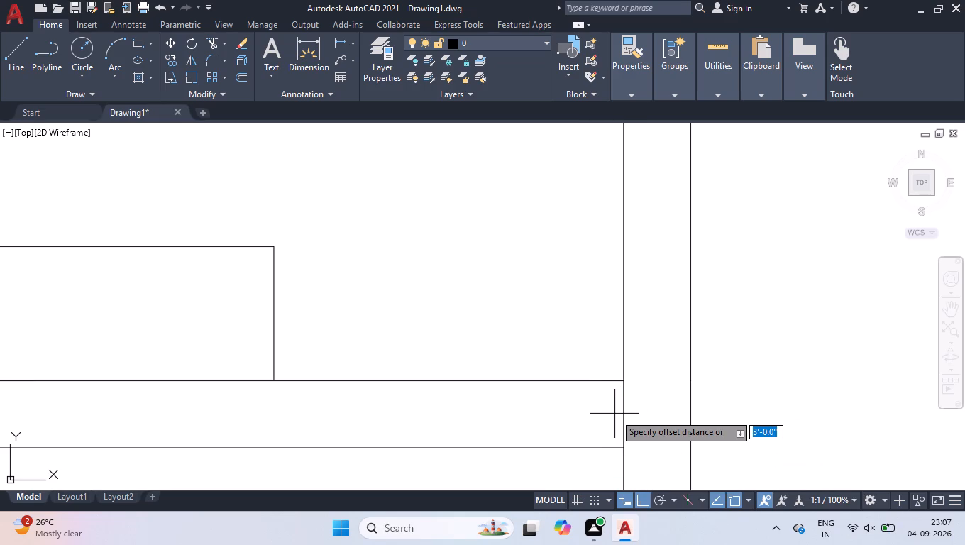
{"action": "key", "text": "3"}
{"action": "key", "text": "apostrophe"}
{"action": "key", "text": "Return"}
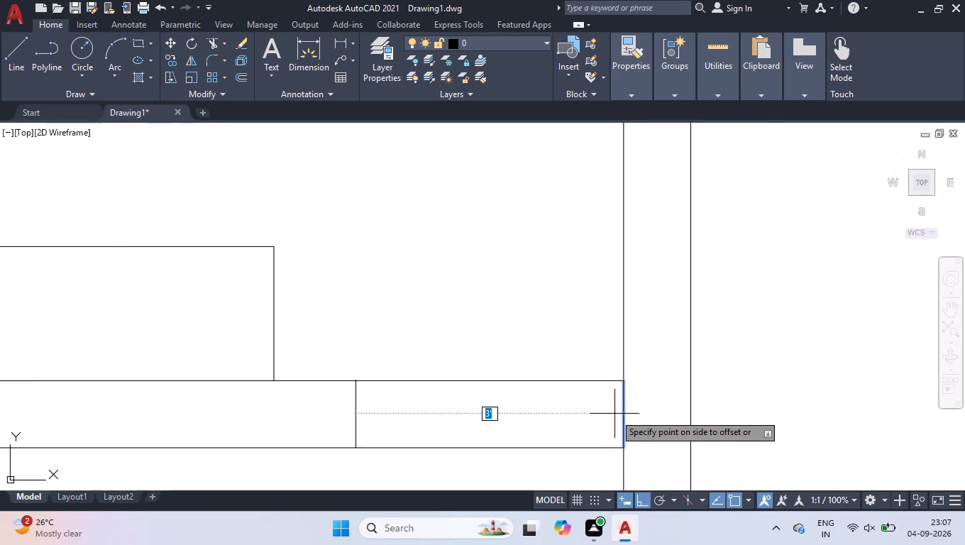
{"action": "left_click", "coordinate": [600, 419]}
{"action": "key", "text": "Return"}
Trim the upper line of the middle room's south wall between the offset cross line and the east wall.
{"action": "type", "text": "tr"}
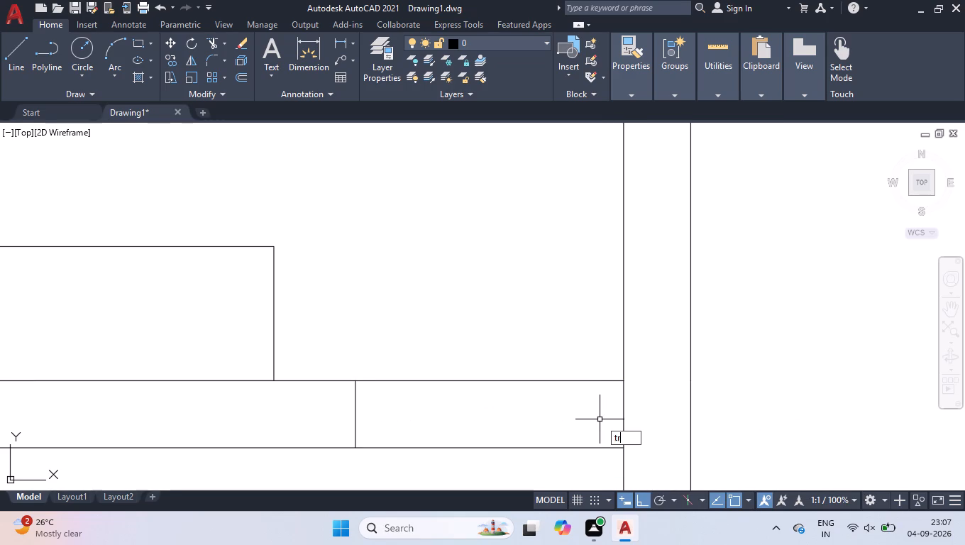
{"action": "key", "text": "Return"}
{"action": "left_click", "coordinate": [495, 402]}
{"action": "left_click", "coordinate": [510, 360]}
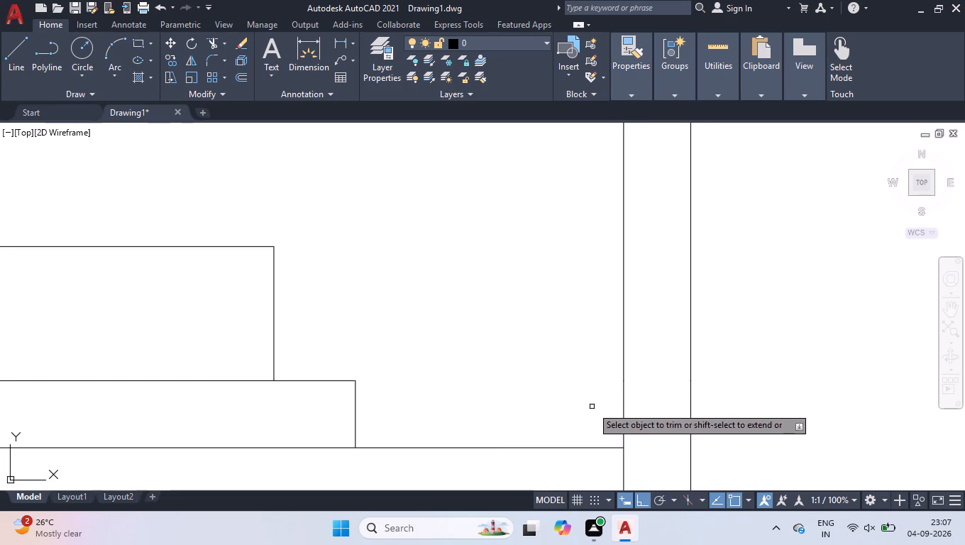
{"action": "key", "text": "space"}
Draw a horizontal line through the 3' window opening in the middle room's north wall, joining the midpoints of its two cross lines.
{"action": "scroll", "coordinate": [590, 395], "scroll_direction": "down", "scroll_amount": 5}
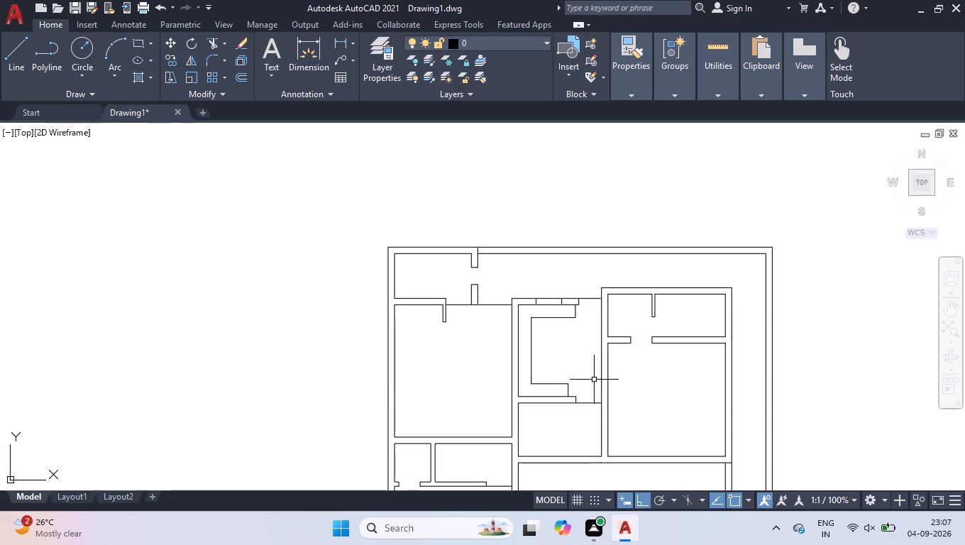
{"action": "scroll", "coordinate": [553, 305], "scroll_direction": "up", "scroll_amount": 5}
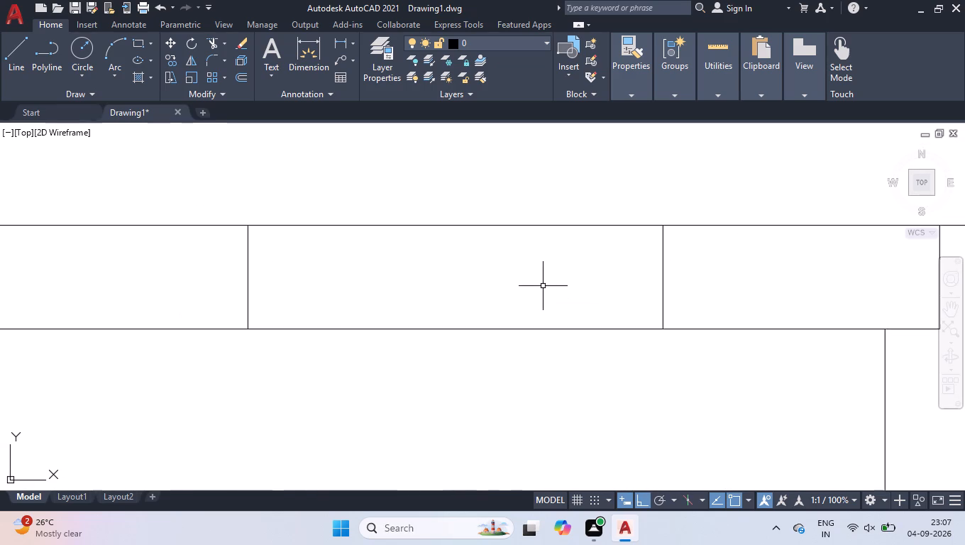
{"action": "scroll", "coordinate": [543, 286], "scroll_direction": "up", "scroll_amount": 1}
{"action": "key", "text": "l"}
{"action": "key", "text": "Return"}
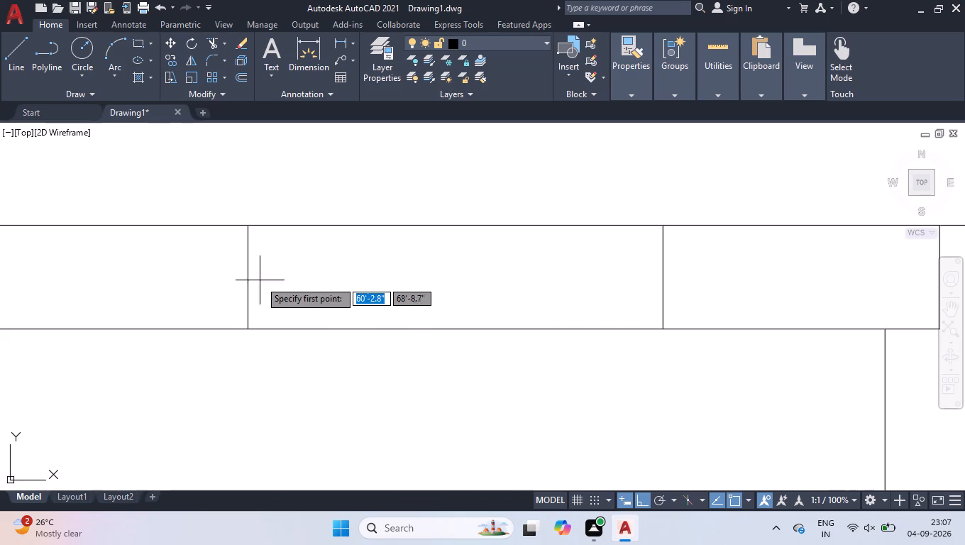
{"action": "left_click", "coordinate": [248, 277]}
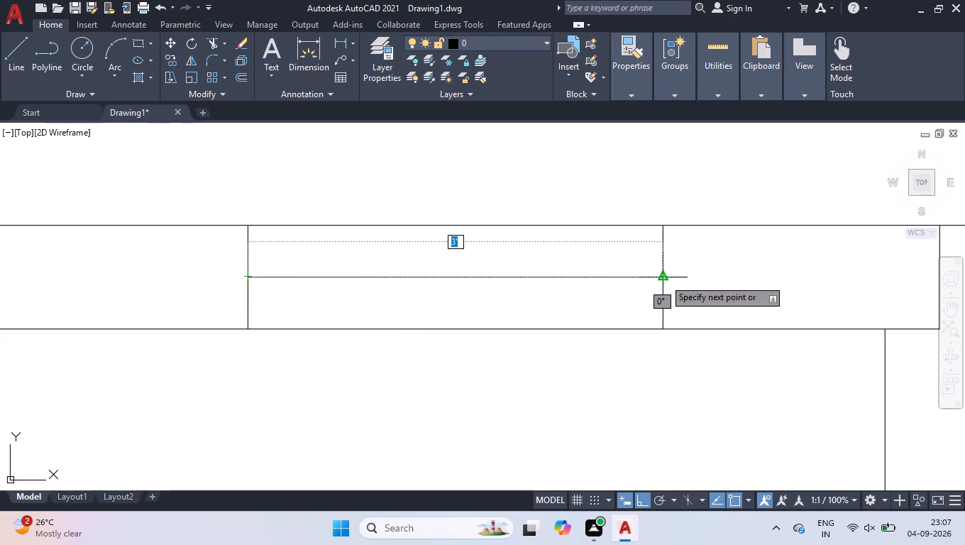
{"action": "left_click", "coordinate": [664, 279]}
{"action": "key", "text": "space"}
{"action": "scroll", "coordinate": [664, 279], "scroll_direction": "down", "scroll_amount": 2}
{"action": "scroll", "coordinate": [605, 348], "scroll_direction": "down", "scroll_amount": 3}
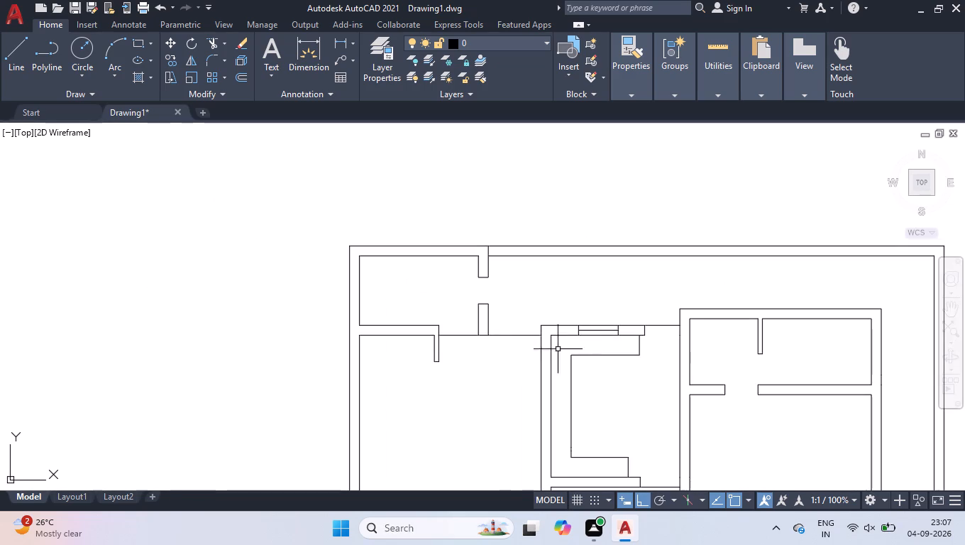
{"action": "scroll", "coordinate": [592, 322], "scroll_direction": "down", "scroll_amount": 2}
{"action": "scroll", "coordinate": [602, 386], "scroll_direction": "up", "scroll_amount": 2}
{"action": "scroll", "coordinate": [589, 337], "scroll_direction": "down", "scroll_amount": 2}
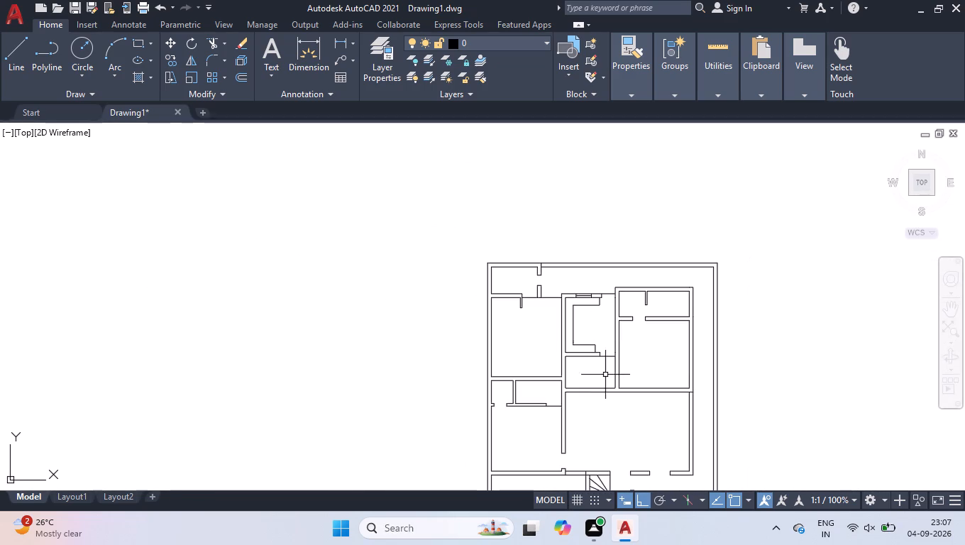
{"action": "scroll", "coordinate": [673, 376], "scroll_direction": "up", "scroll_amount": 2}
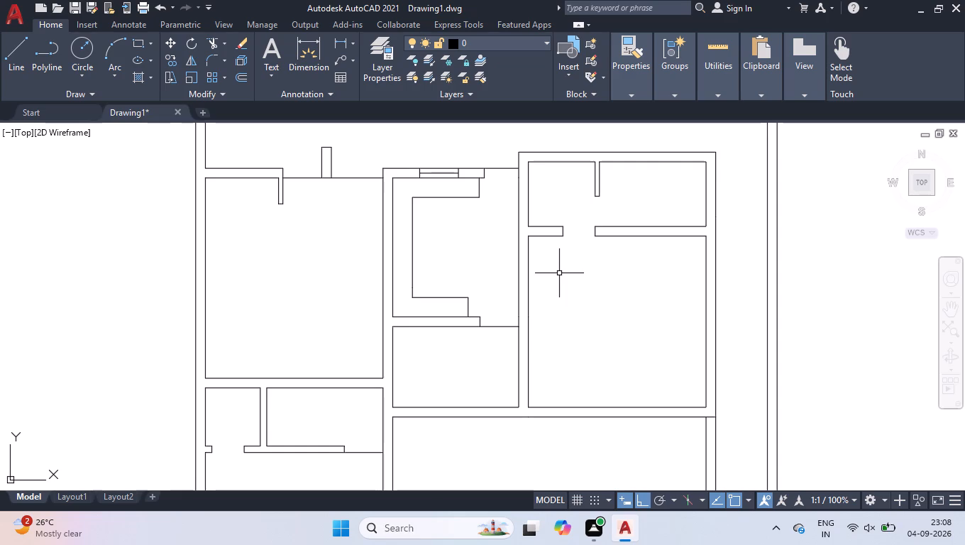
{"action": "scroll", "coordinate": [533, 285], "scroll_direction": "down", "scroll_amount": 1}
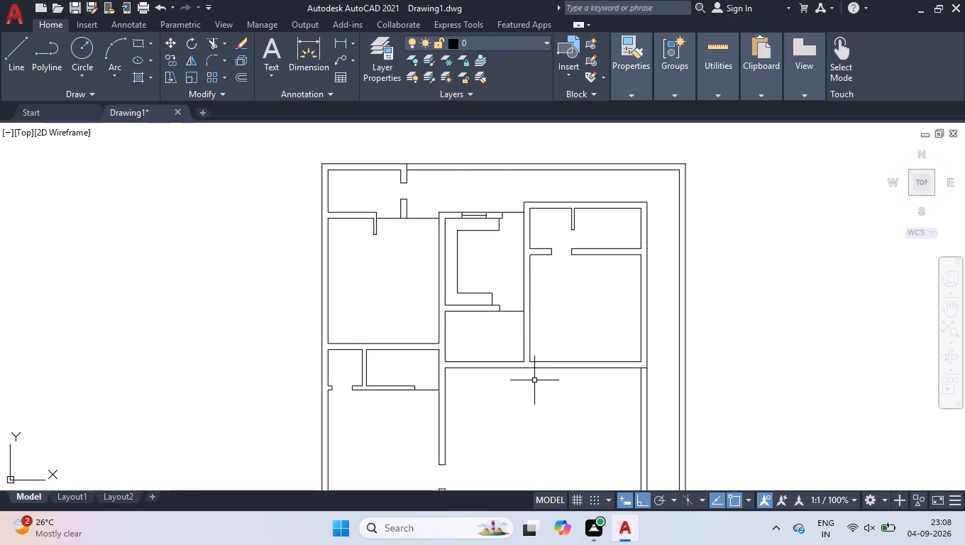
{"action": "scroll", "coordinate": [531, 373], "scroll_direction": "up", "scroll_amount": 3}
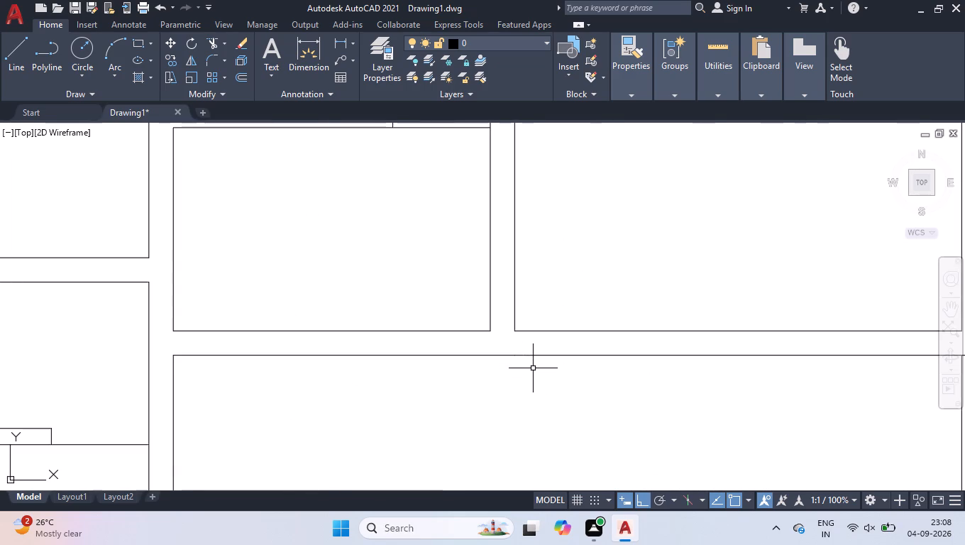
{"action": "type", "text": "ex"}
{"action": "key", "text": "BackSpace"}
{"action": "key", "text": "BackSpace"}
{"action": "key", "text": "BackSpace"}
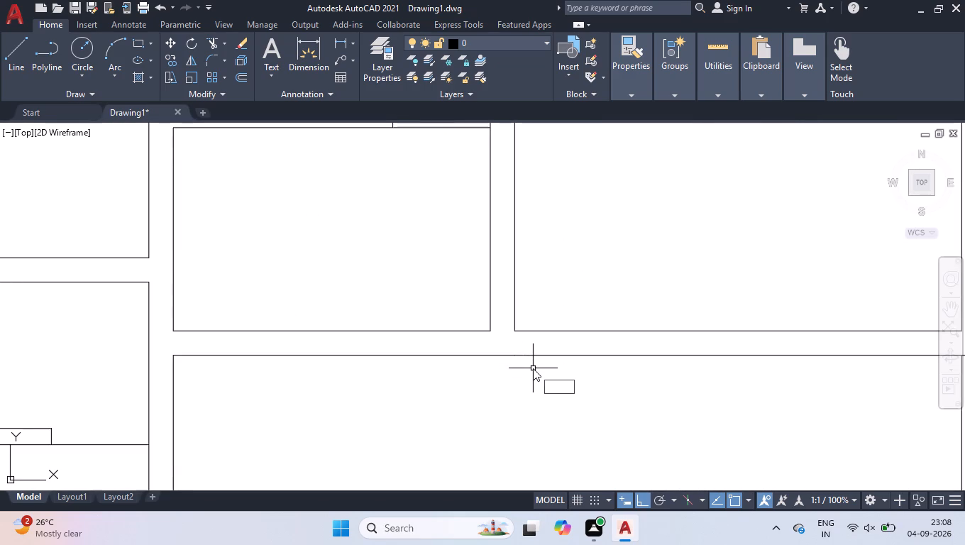
Draw a short vertical line from the southeast corner of the room below the counter room across its south wall.
{"action": "key", "text": "l"}
{"action": "key", "text": "Return"}
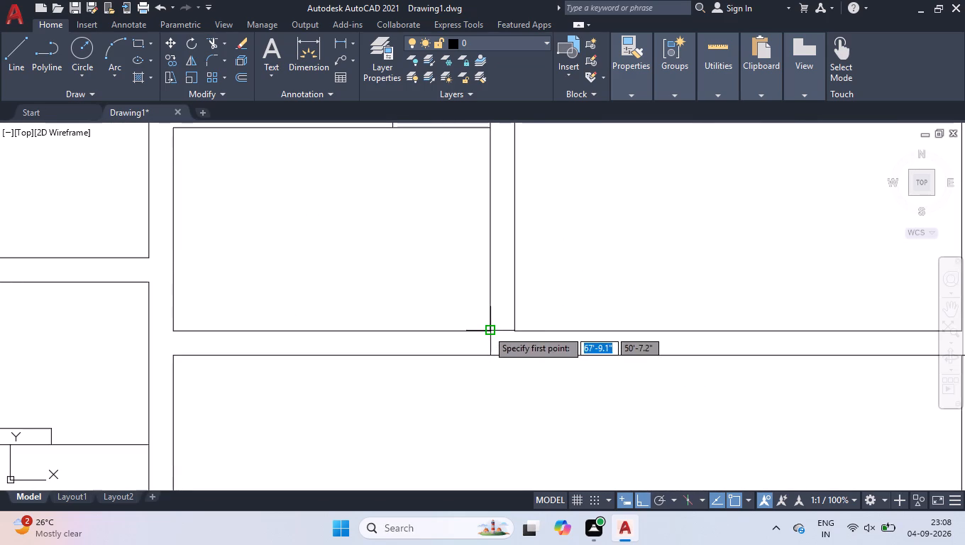
{"action": "left_click", "coordinate": [487, 329]}
{"action": "left_click", "coordinate": [490, 356]}
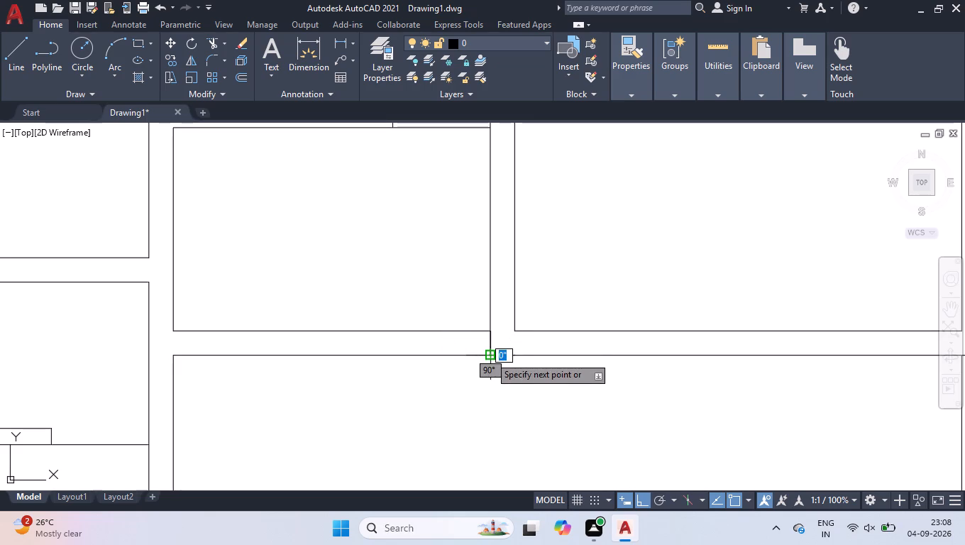
{"action": "key", "text": "space"}
Give the two south wall lines of the room below the counter room the dashed ACAD_ISO02 linetype with linetype scale 0.6.
{"action": "left_click_drag", "start_coordinate": [446, 297], "coordinate": [446, 304]}
{"action": "left_click", "coordinate": [393, 382]}
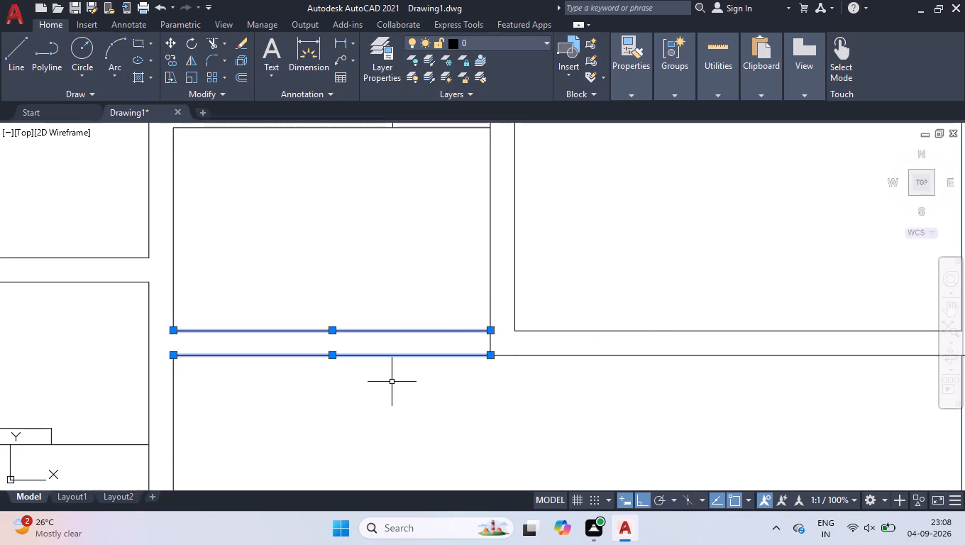
{"action": "key", "text": "ctrl+1"}
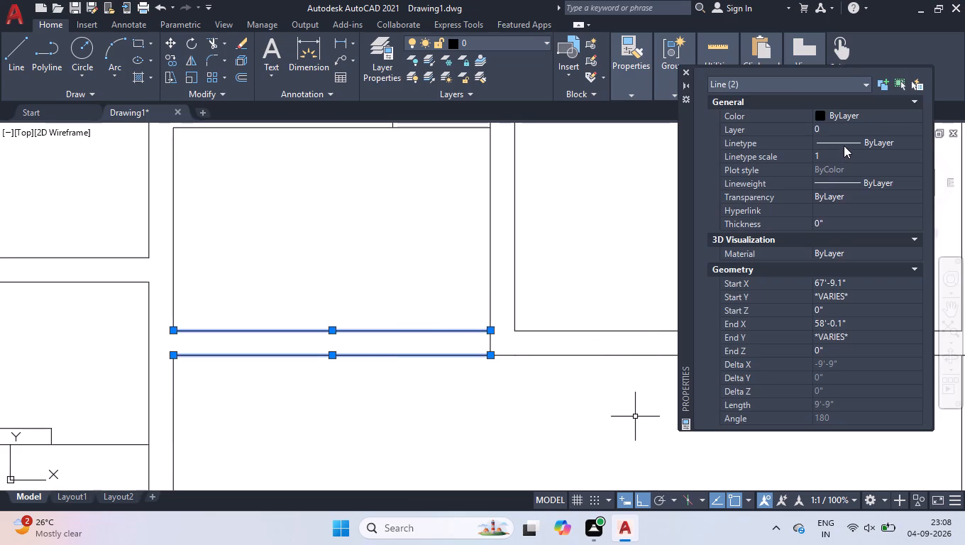
{"action": "double_click", "coordinate": [844, 145]}
{"action": "left_click", "coordinate": [838, 179]}
{"action": "left_click", "coordinate": [838, 160]}
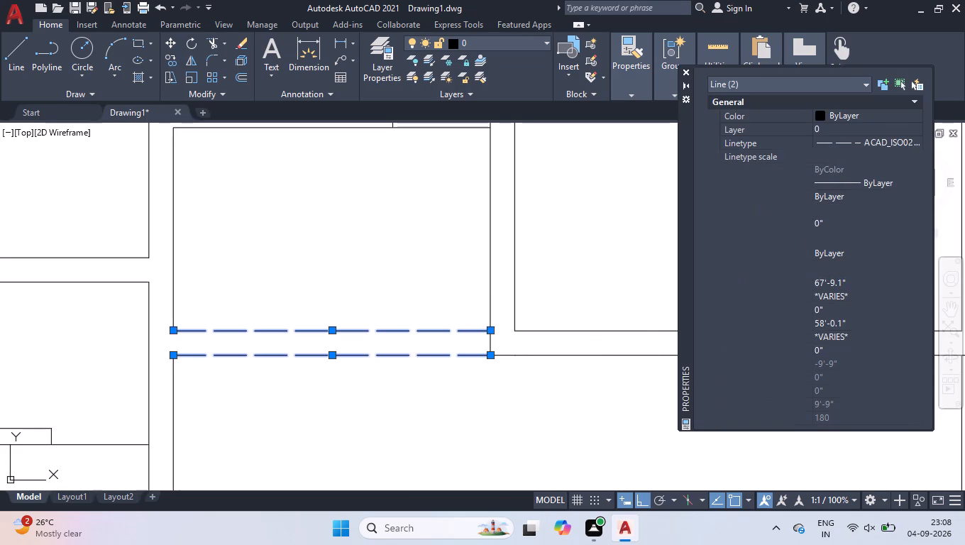
{"action": "type", "text": "0.6"}
{"action": "key", "text": "Return"}
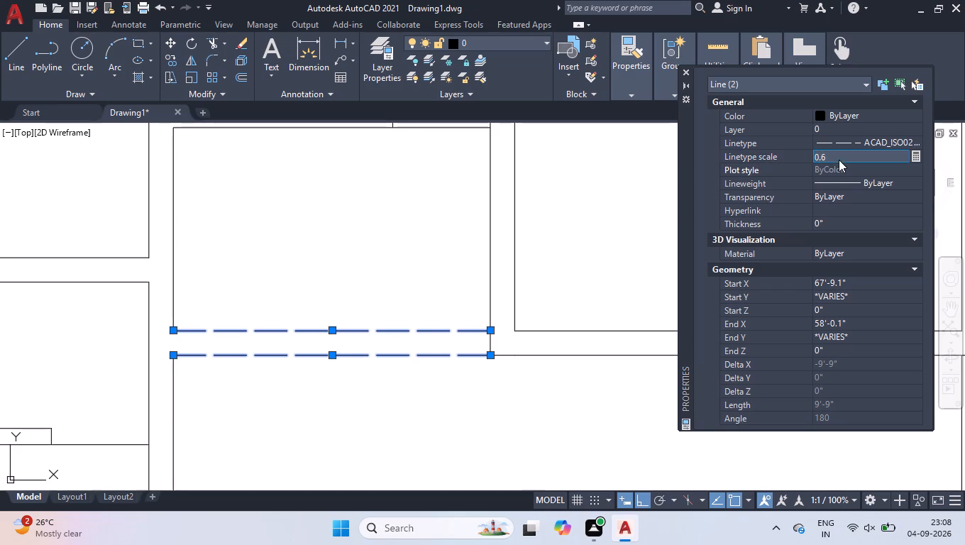
{"action": "left_click", "coordinate": [690, 73]}
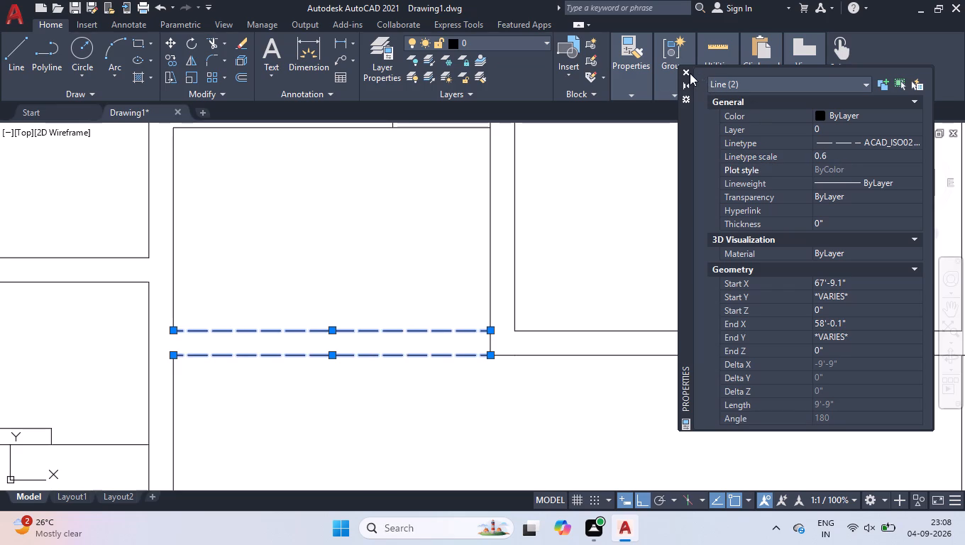
{"action": "right_click", "coordinate": [342, 232]}
{"action": "left_click", "coordinate": [414, 402]}
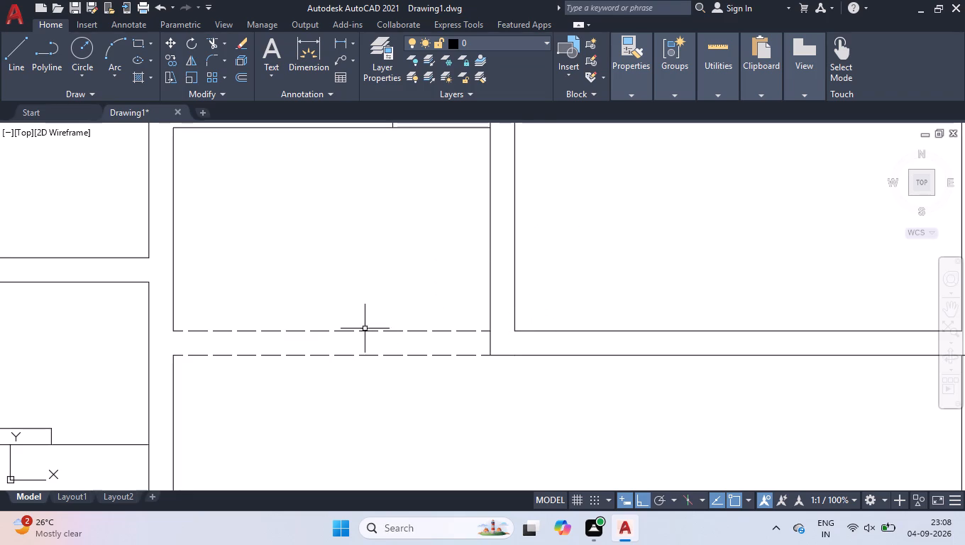
Draw a cross line through the east room's west wall at its south end, starting from the room's southwest inner corner.
{"action": "scroll", "coordinate": [453, 387], "scroll_direction": "down", "scroll_amount": 2}
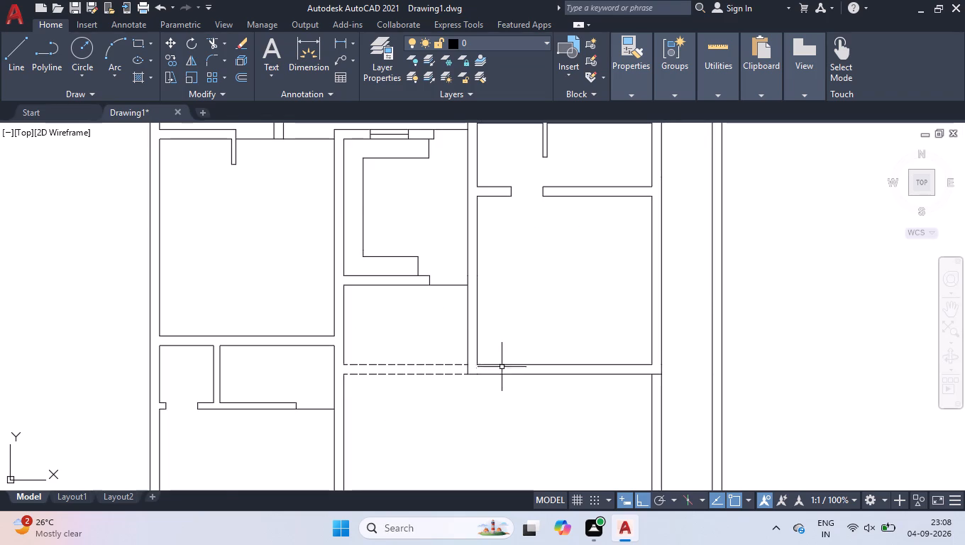
{"action": "scroll", "coordinate": [515, 348], "scroll_direction": "up", "scroll_amount": 2}
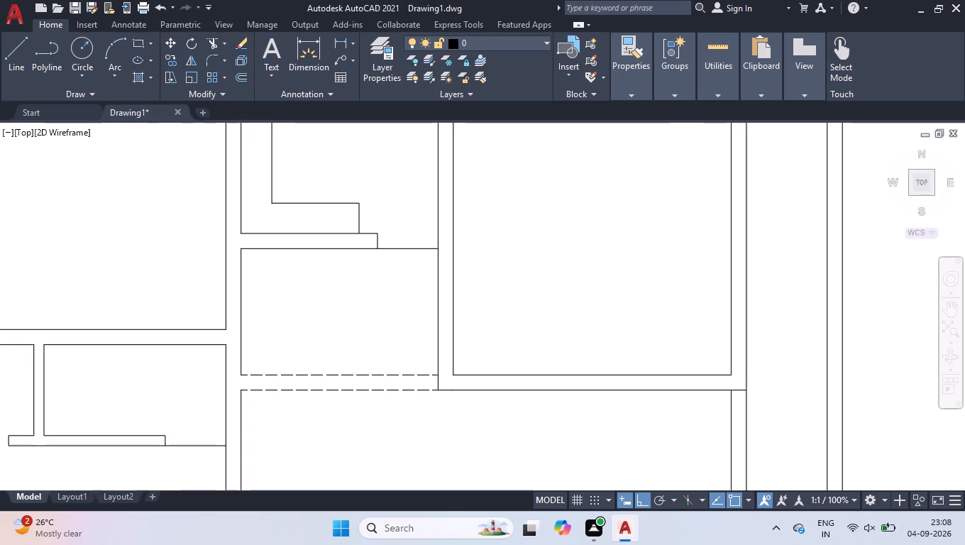
{"action": "key", "text": "l"}
{"action": "key", "text": "Return"}
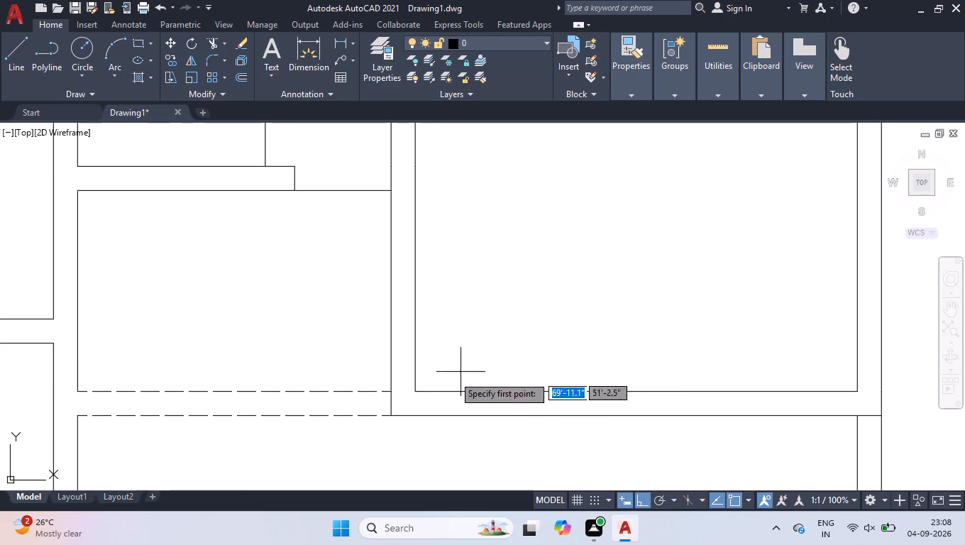
{"action": "left_click", "coordinate": [416, 392]}
{"action": "left_click", "coordinate": [390, 393]}
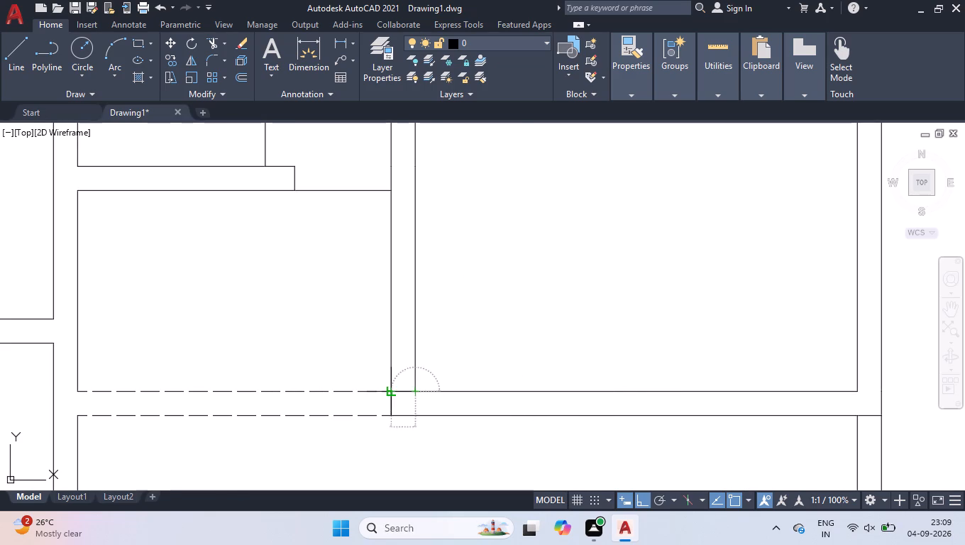
{"action": "key", "text": "space"}
Offset the new cross line in the east room's west wall 3' to the north.
{"action": "scroll", "coordinate": [388, 391], "scroll_direction": "up", "scroll_amount": 2}
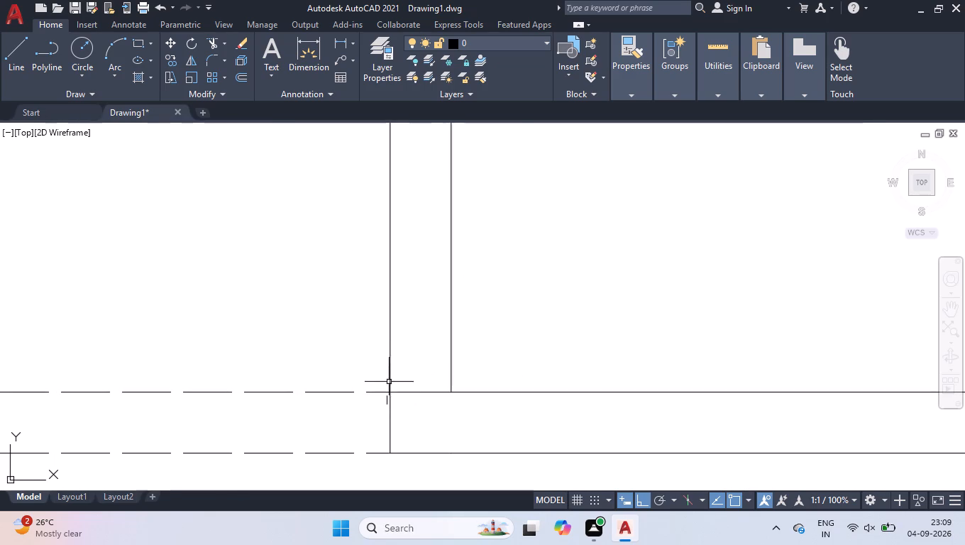
{"action": "left_click_drag", "start_coordinate": [384, 375], "coordinate": [389, 383]}
{"action": "left_click", "coordinate": [484, 430]}
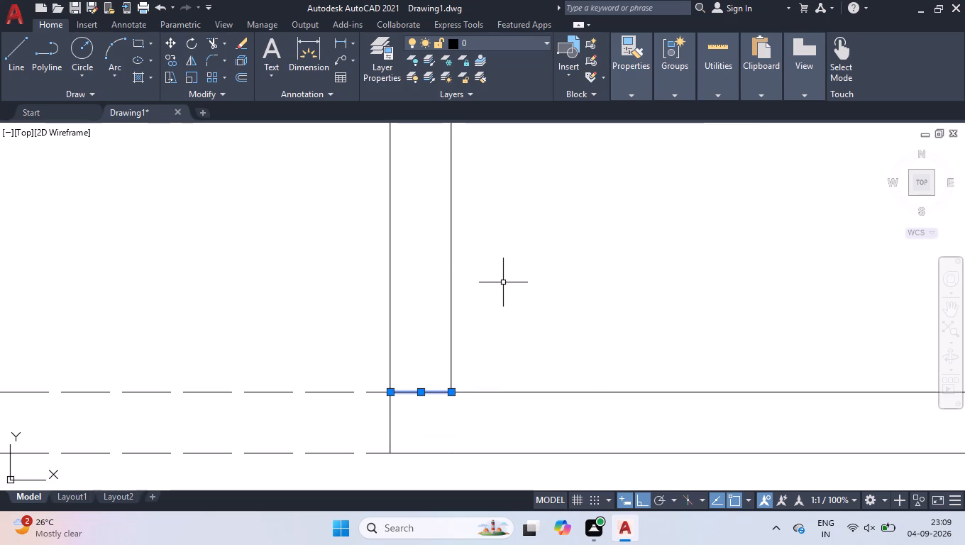
{"action": "type", "text": "off"}
{"action": "key", "text": "Return"}
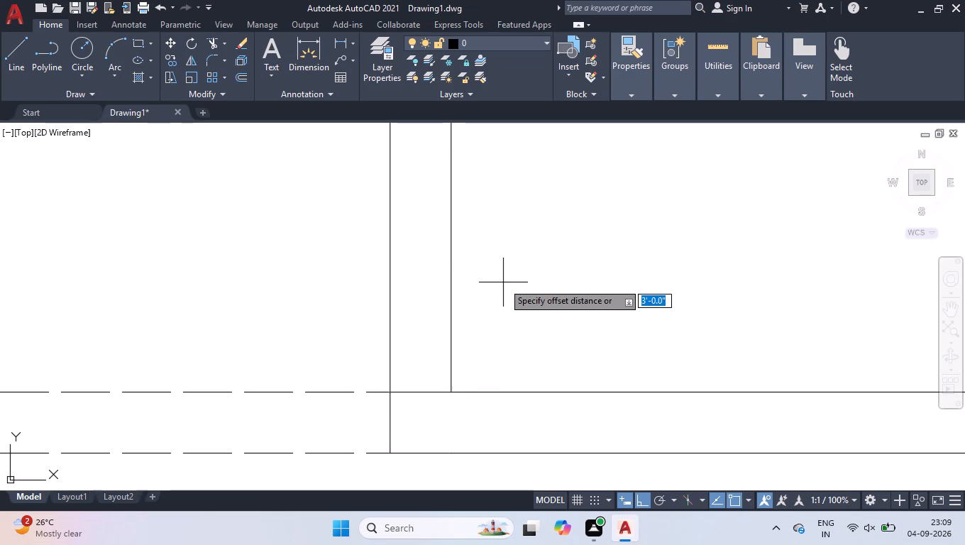
{"action": "type", "text": "3'"}
{"action": "key", "text": "Return"}
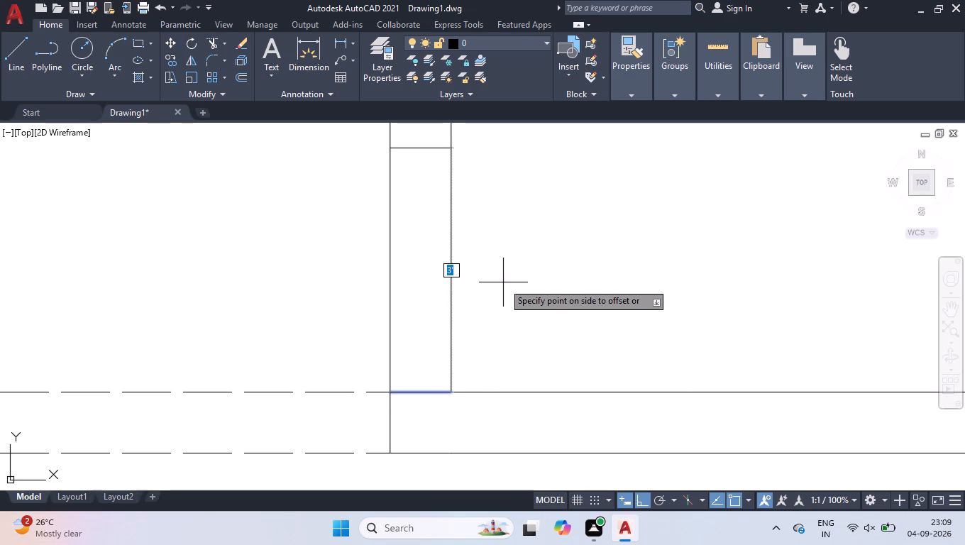
{"action": "left_click", "coordinate": [534, 246]}
{"action": "key", "text": "Return"}
Trim both lines of the east room's west wall between the two cross lines to open the doorway.
{"action": "type", "text": "tr"}
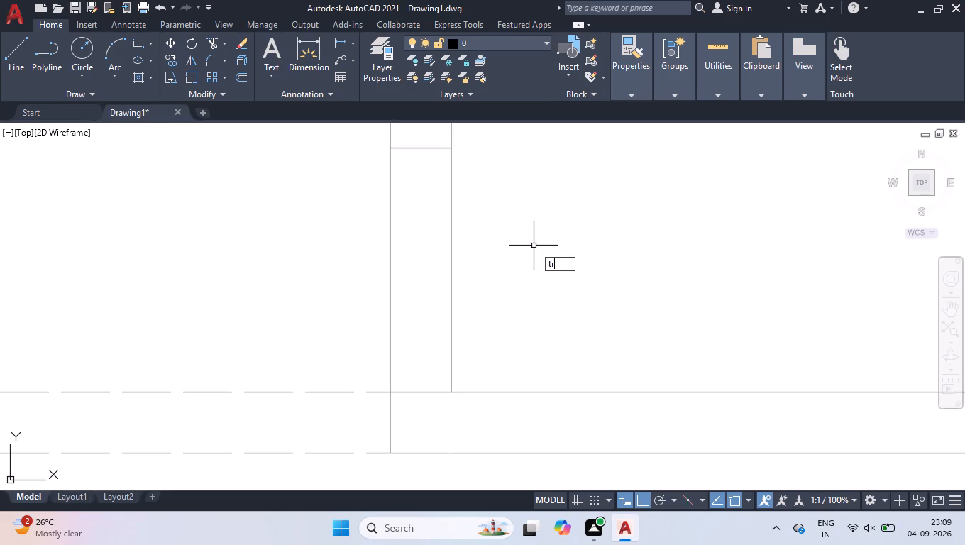
{"action": "key", "text": "Return"}
{"action": "left_click", "coordinate": [465, 252]}
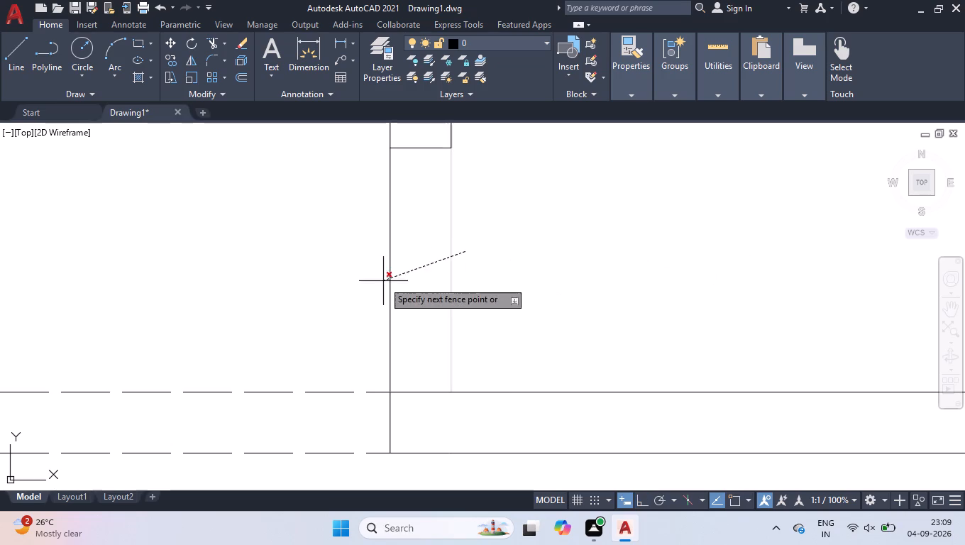
{"action": "left_click", "coordinate": [371, 281]}
{"action": "key", "text": "Return"}
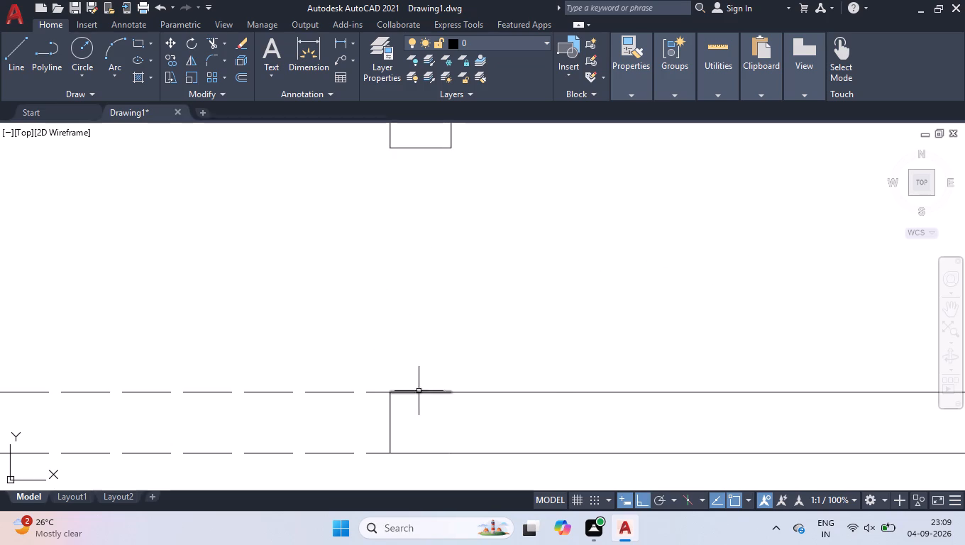
Join the short cross line at the doorway's south end with the adjoining upper line of the east room's south wall.
{"action": "left_click", "coordinate": [424, 393]}
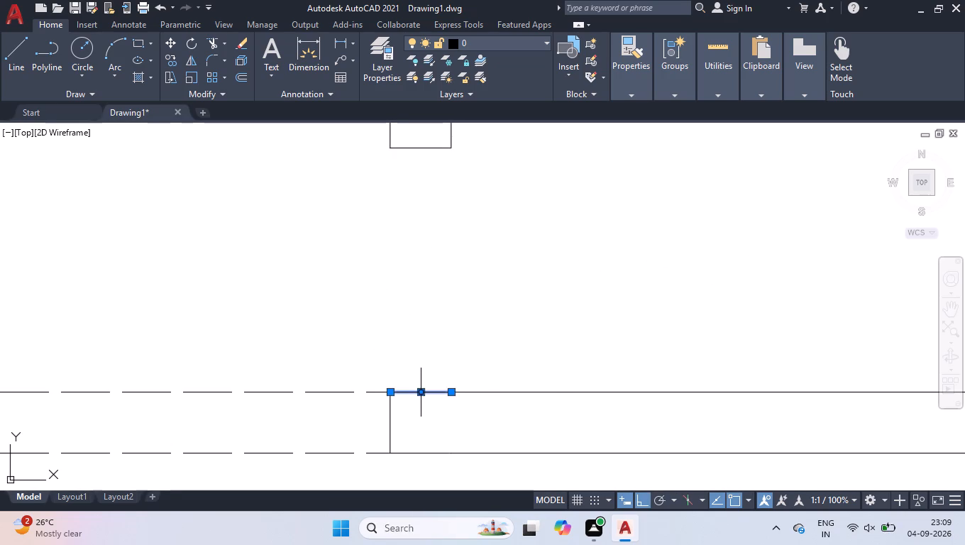
{"action": "left_click", "coordinate": [482, 390]}
{"action": "left_click", "coordinate": [478, 397]}
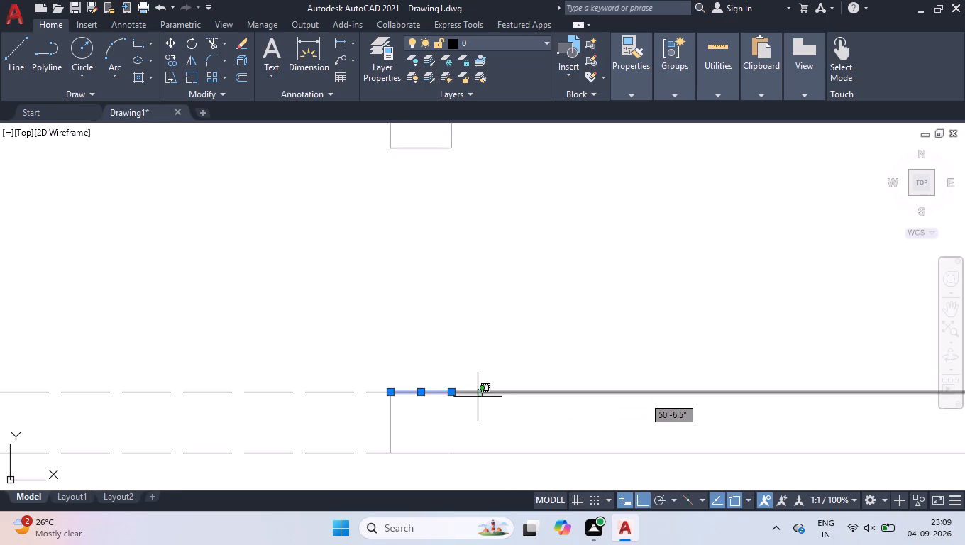
{"action": "key", "text": "j"}
{"action": "key", "text": "Return"}
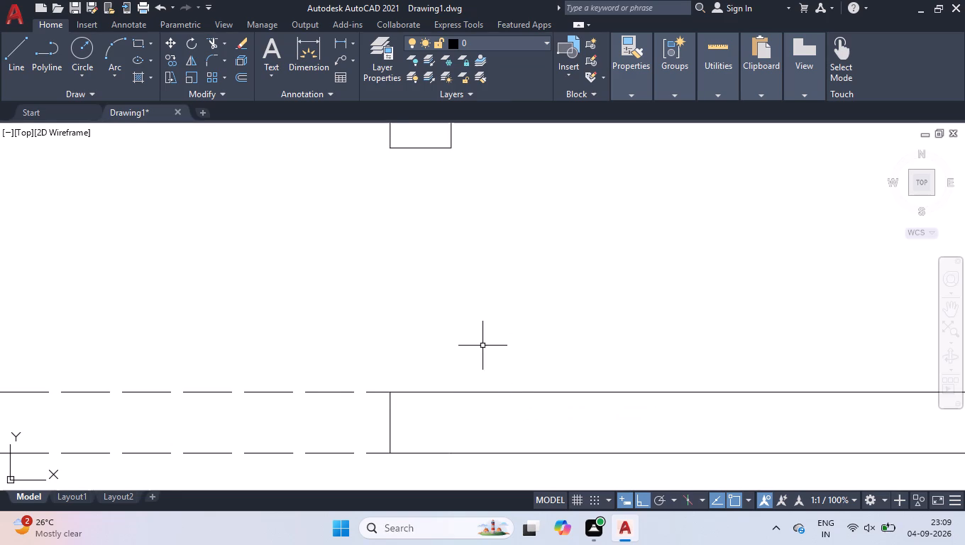
Trim both lines of the large hall's south wall between the west wall stub and the staircase's west wall.
{"action": "scroll", "coordinate": [521, 398], "scroll_direction": "down", "scroll_amount": 5}
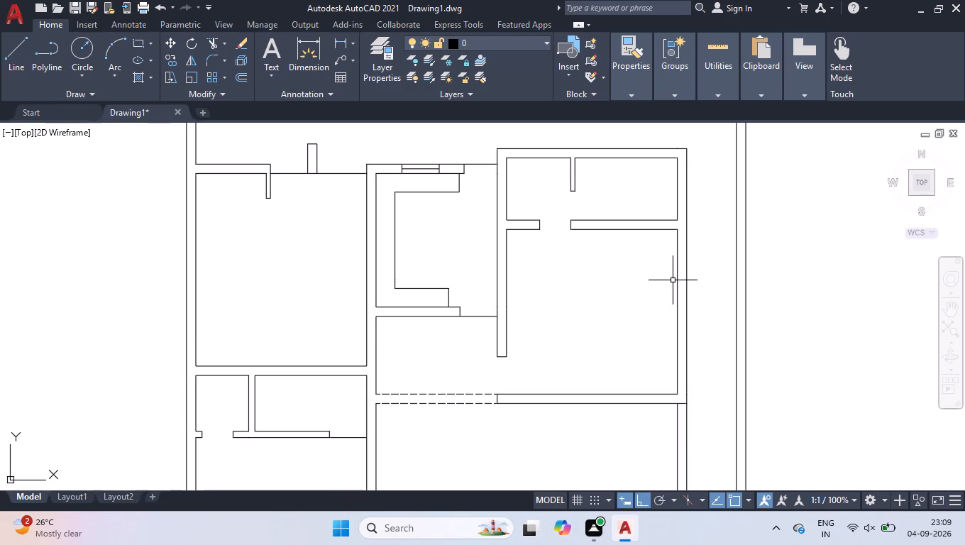
{"action": "scroll", "coordinate": [594, 268], "scroll_direction": "down", "scroll_amount": 1}
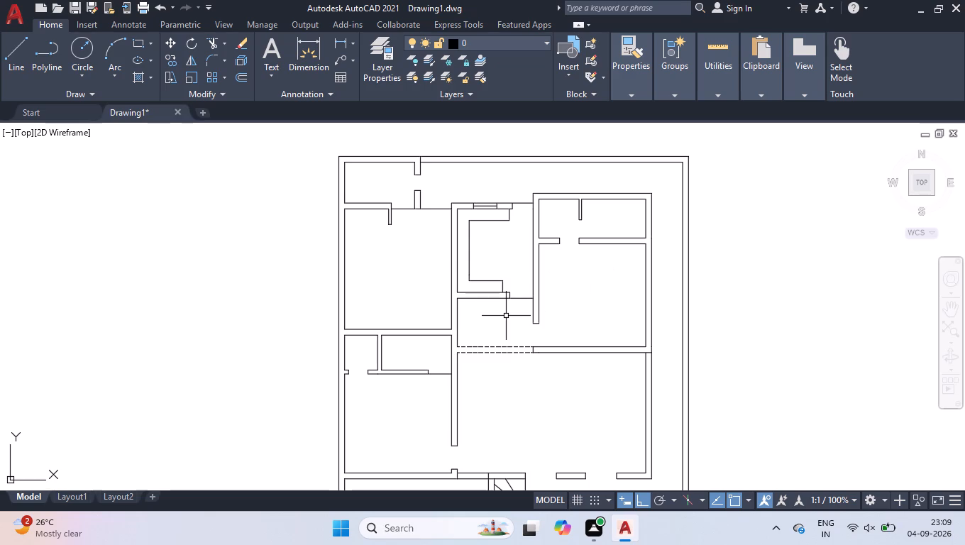
{"action": "scroll", "coordinate": [487, 375], "scroll_direction": "down", "scroll_amount": 2}
{"action": "scroll", "coordinate": [486, 432], "scroll_direction": "up", "scroll_amount": 2}
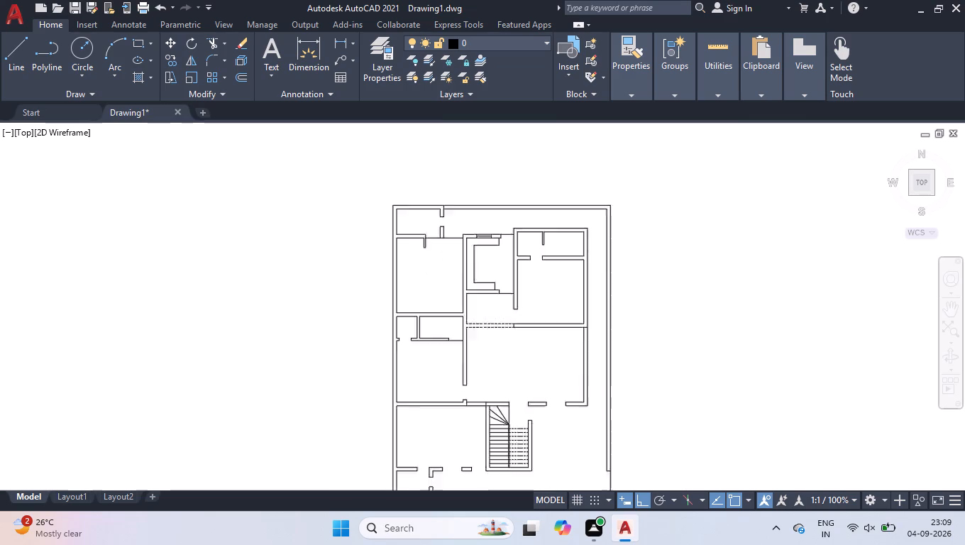
{"action": "scroll", "coordinate": [486, 432], "scroll_direction": "up", "scroll_amount": 1}
{"action": "scroll", "coordinate": [465, 373], "scroll_direction": "up", "scroll_amount": 3}
{"action": "type", "text": "tr"}
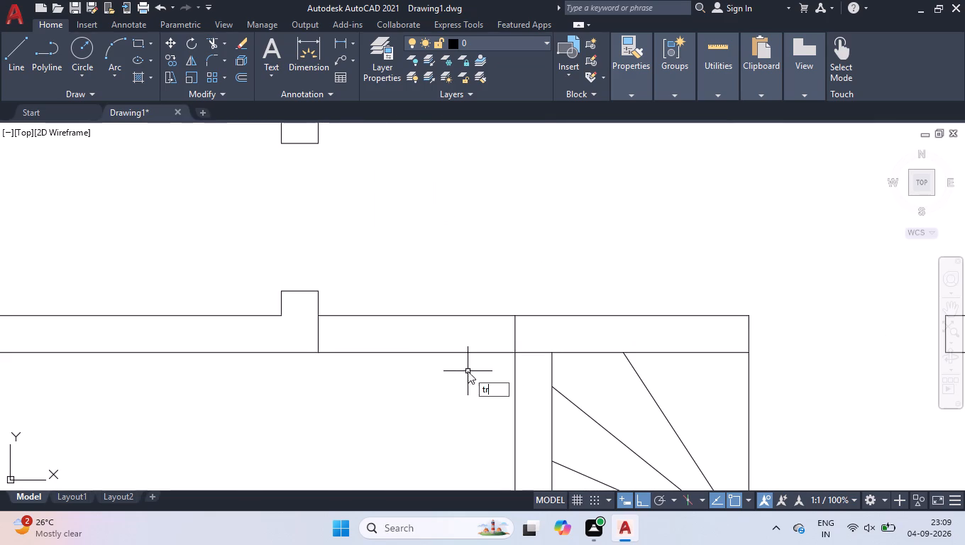
{"action": "key", "text": "Return"}
{"action": "left_click", "coordinate": [479, 296]}
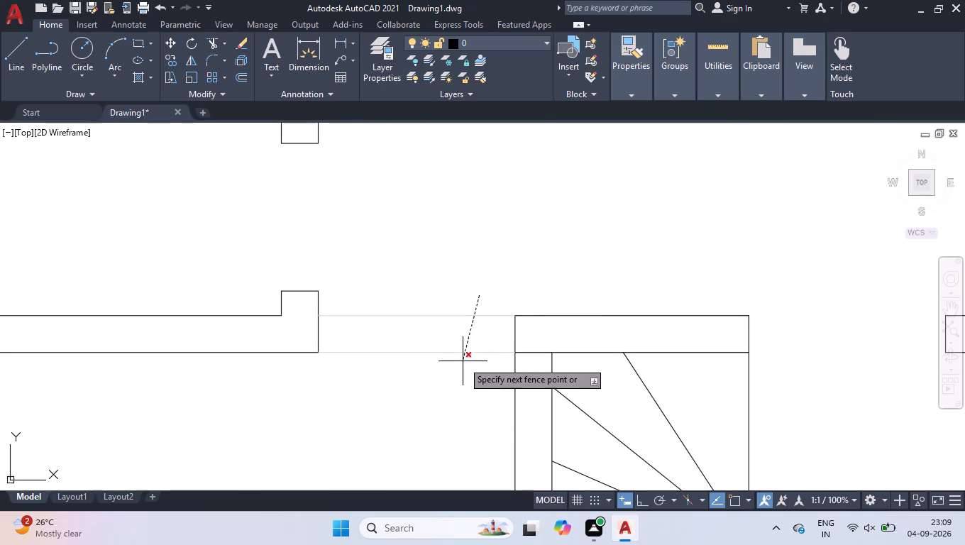
{"action": "left_click", "coordinate": [458, 373]}
{"action": "key", "text": "space"}
Trim the short line crossing the wall junction at the staircase's northwest corner.
{"action": "scroll", "coordinate": [455, 377], "scroll_direction": "down", "scroll_amount": 5}
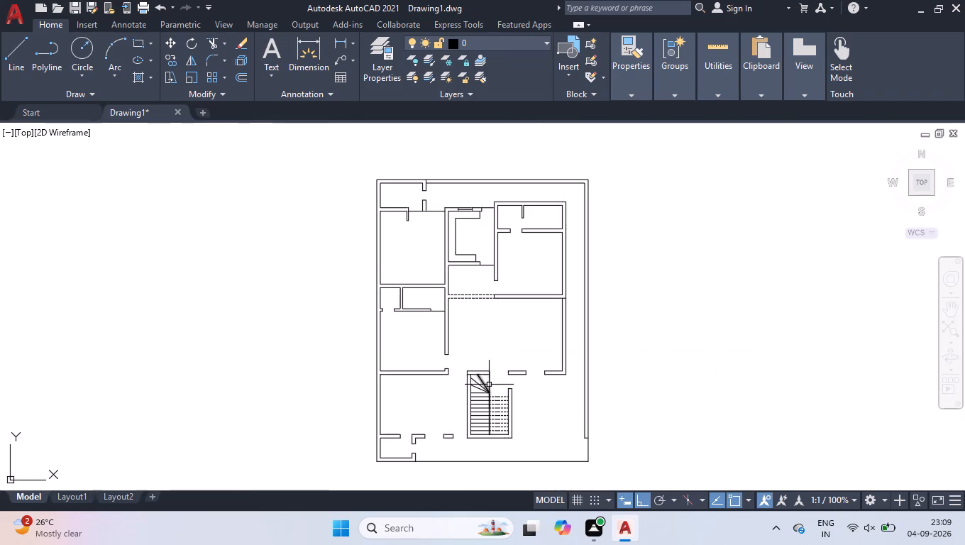
{"action": "scroll", "coordinate": [468, 373], "scroll_direction": "up", "scroll_amount": 4}
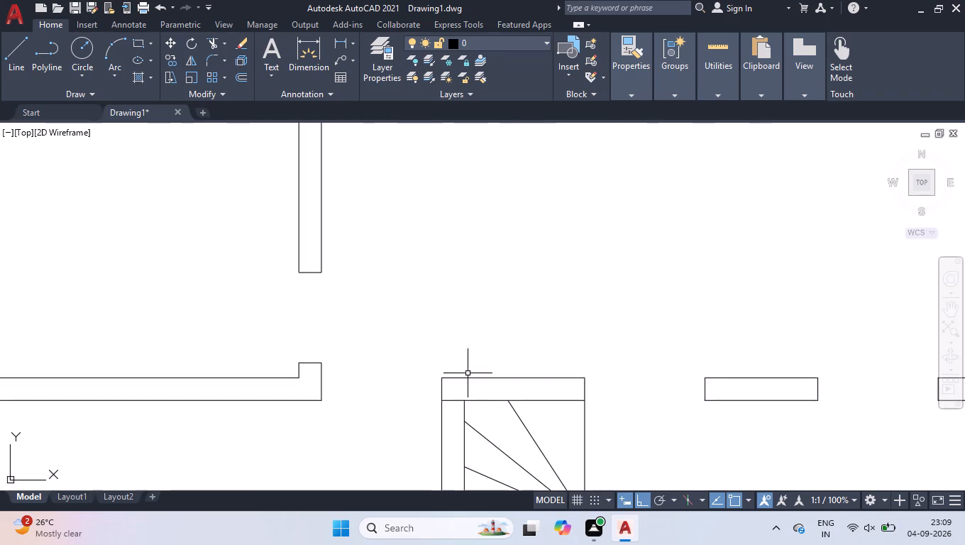
{"action": "key", "text": "space"}
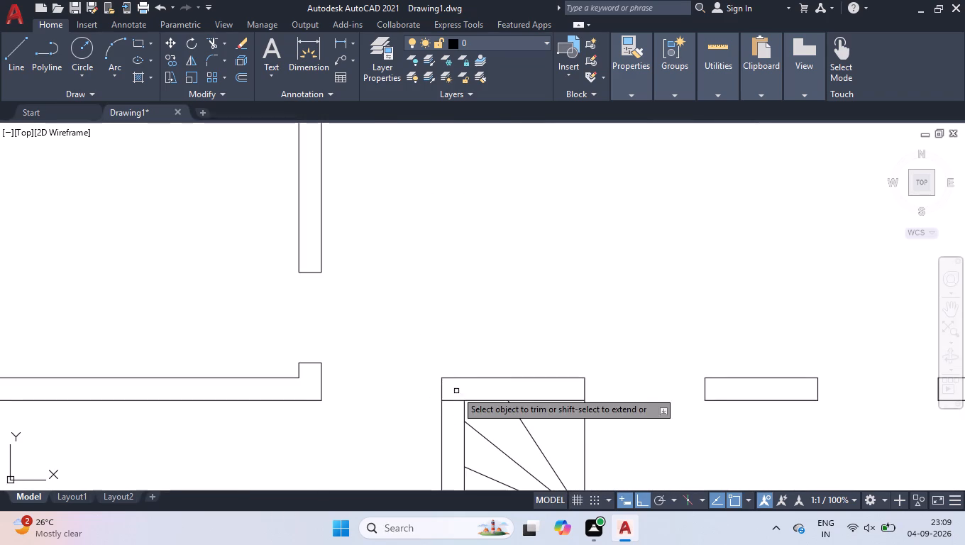
{"action": "left_click", "coordinate": [455, 402]}
{"action": "key", "text": "space"}
{"action": "key", "text": "space"}
{"action": "scroll", "coordinate": [433, 334], "scroll_direction": "down", "scroll_amount": 1}
{"action": "key", "text": "space"}
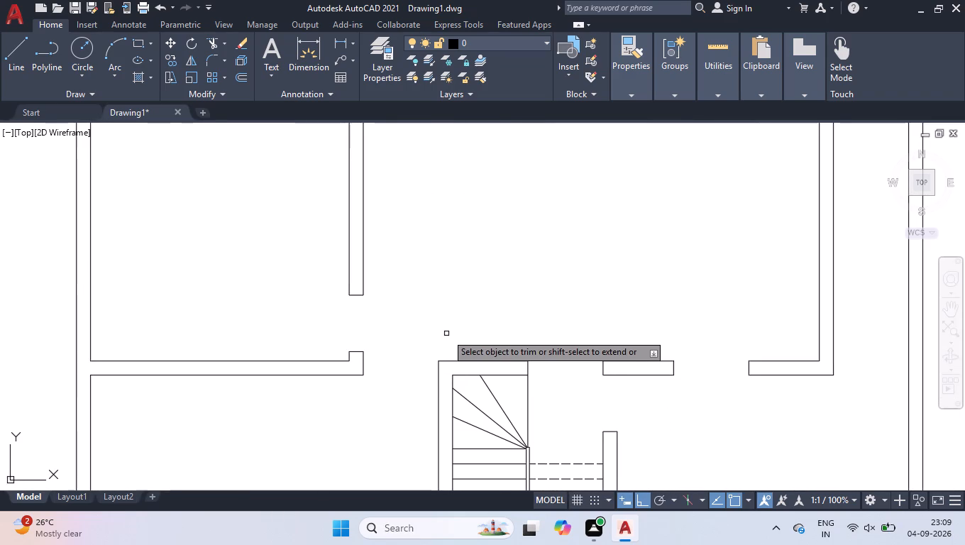
{"action": "scroll", "coordinate": [447, 334], "scroll_direction": "down", "scroll_amount": 1}
{"action": "key", "text": "space"}
Trim the short line crossing the outer east wall where the wall between the east room and the hall meets it.
{"action": "scroll", "coordinate": [449, 335], "scroll_direction": "down", "scroll_amount": 1}
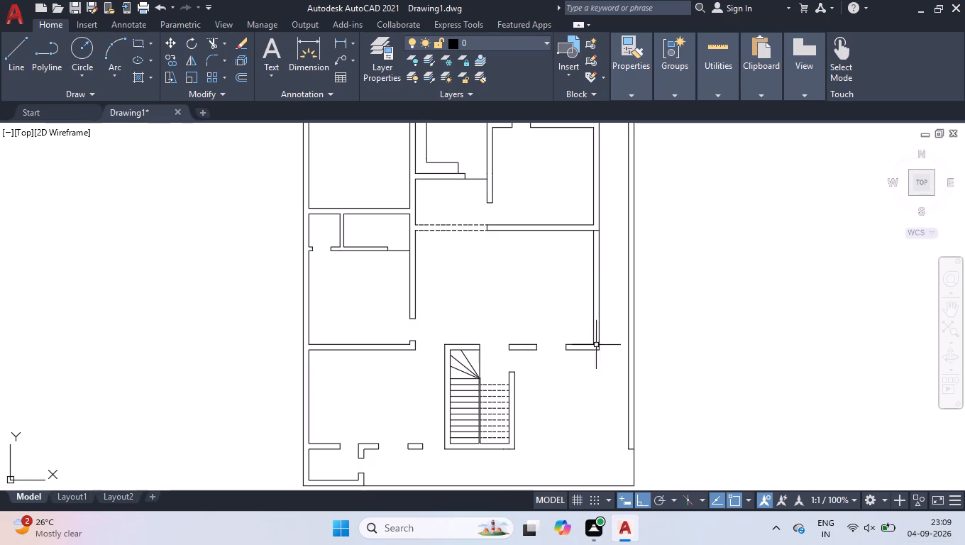
{"action": "scroll", "coordinate": [596, 385], "scroll_direction": "down", "scroll_amount": 1}
{"action": "scroll", "coordinate": [602, 280], "scroll_direction": "up", "scroll_amount": 2}
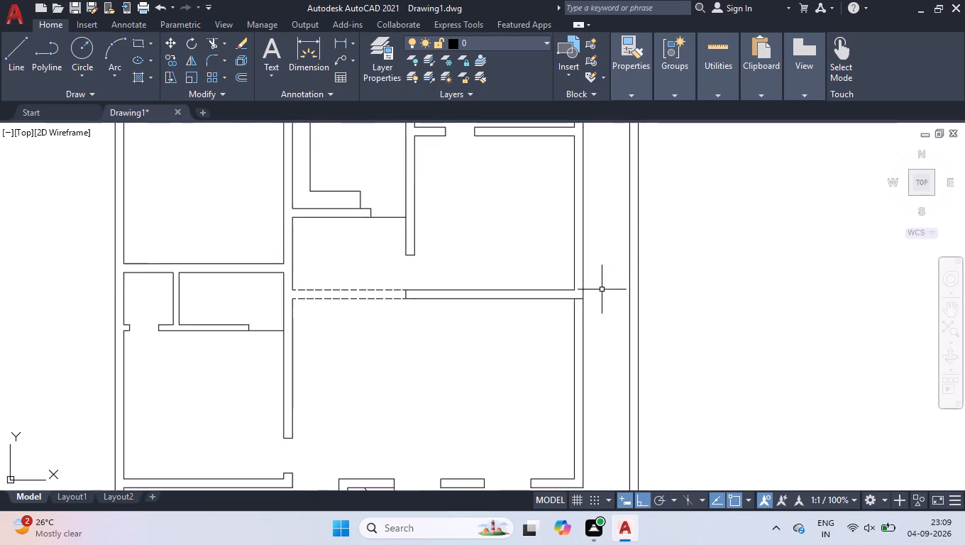
{"action": "scroll", "coordinate": [589, 299], "scroll_direction": "up", "scroll_amount": 3}
{"action": "key", "text": "space"}
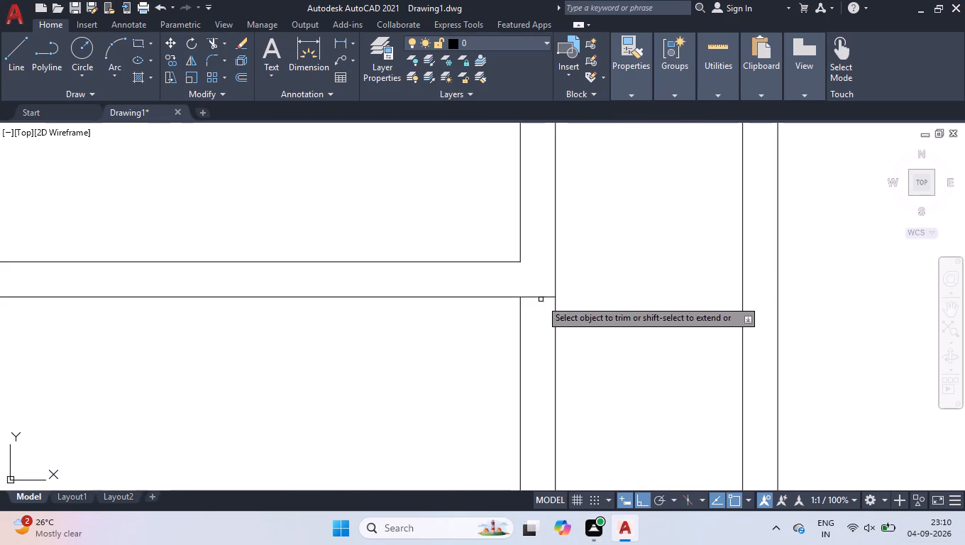
{"action": "left_click", "coordinate": [541, 297]}
{"action": "key", "text": "space"}
{"action": "scroll", "coordinate": [583, 386], "scroll_direction": "down", "scroll_amount": 4}
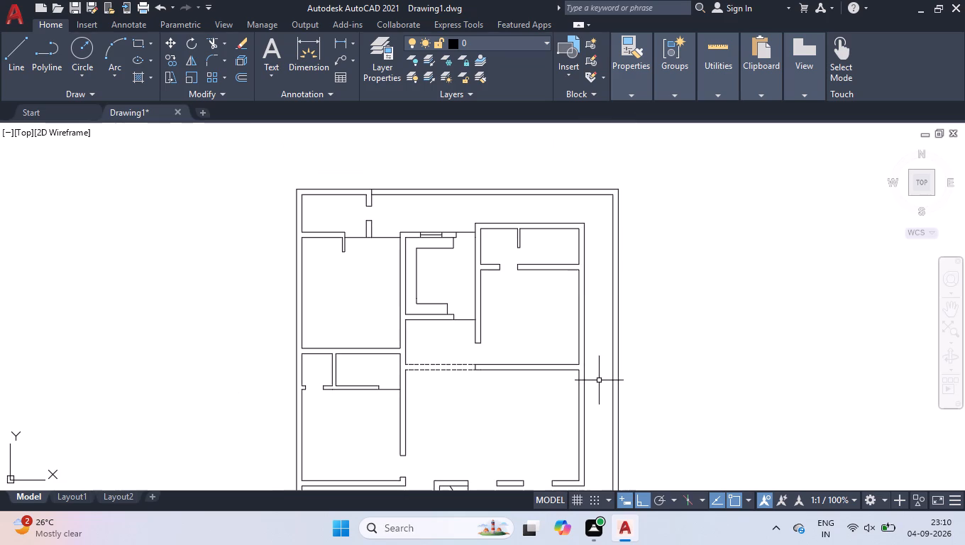
Draw a short line across the outer east wall from the inner northeast corner of the small room north of the east room.
{"action": "scroll", "coordinate": [599, 216], "scroll_direction": "up", "scroll_amount": 3}
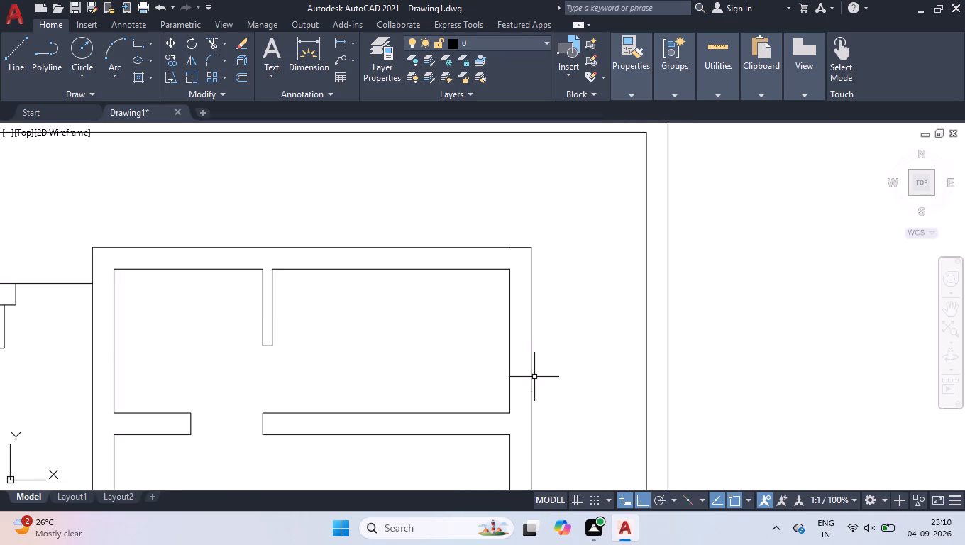
{"action": "scroll", "coordinate": [534, 377], "scroll_direction": "up", "scroll_amount": 1}
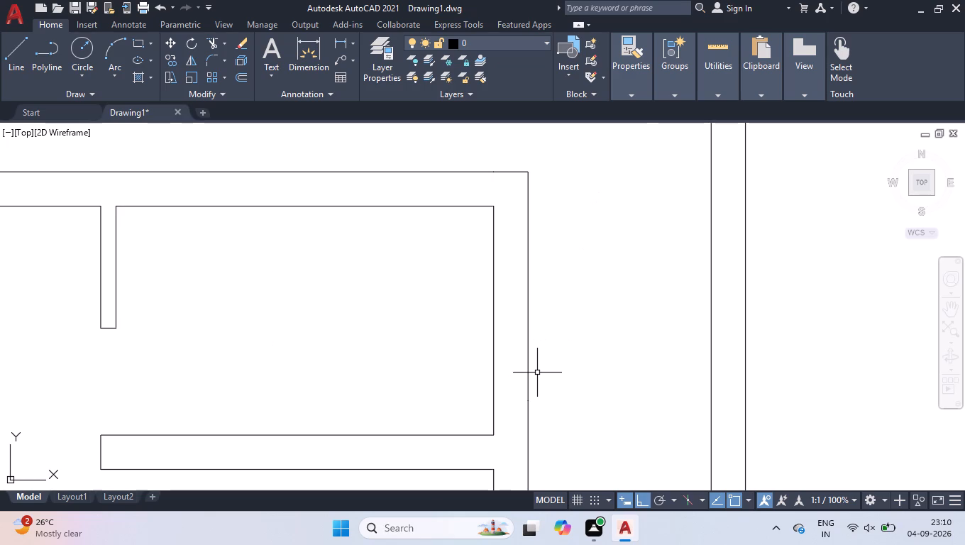
{"action": "key", "text": "l"}
{"action": "key", "text": "Return"}
{"action": "left_click", "coordinate": [491, 206]}
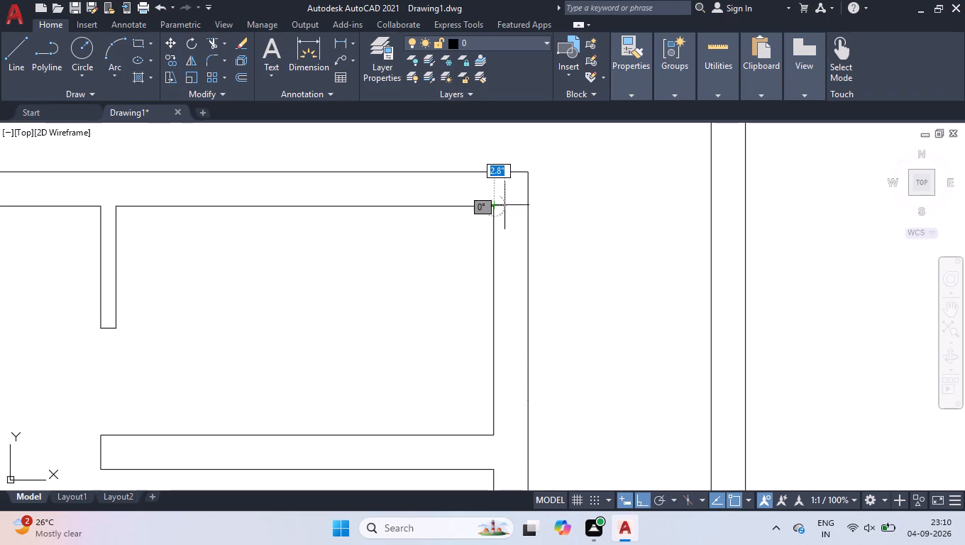
{"action": "left_click", "coordinate": [529, 209]}
{"action": "key", "text": "space"}
Move the short cross line at the small northeast room's inner corner 1'6" south along the east wall.
{"action": "left_click_drag", "start_coordinate": [485, 194], "coordinate": [491, 200]}
{"action": "left_click_drag", "start_coordinate": [497, 205], "coordinate": [504, 209]}
{"action": "left_click", "coordinate": [567, 258]}
{"action": "left_click", "coordinate": [595, 264]}
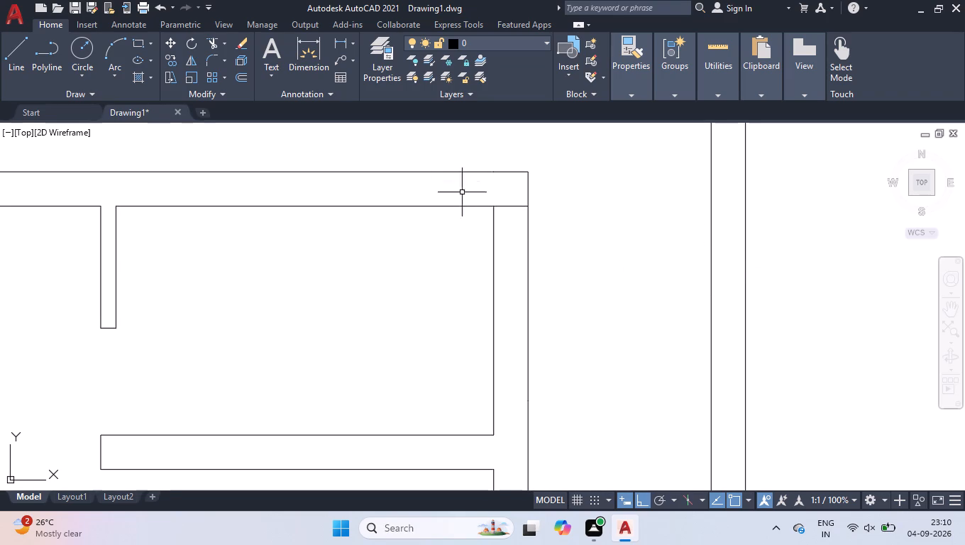
{"action": "left_click", "coordinate": [475, 194]}
{"action": "left_click", "coordinate": [607, 277]}
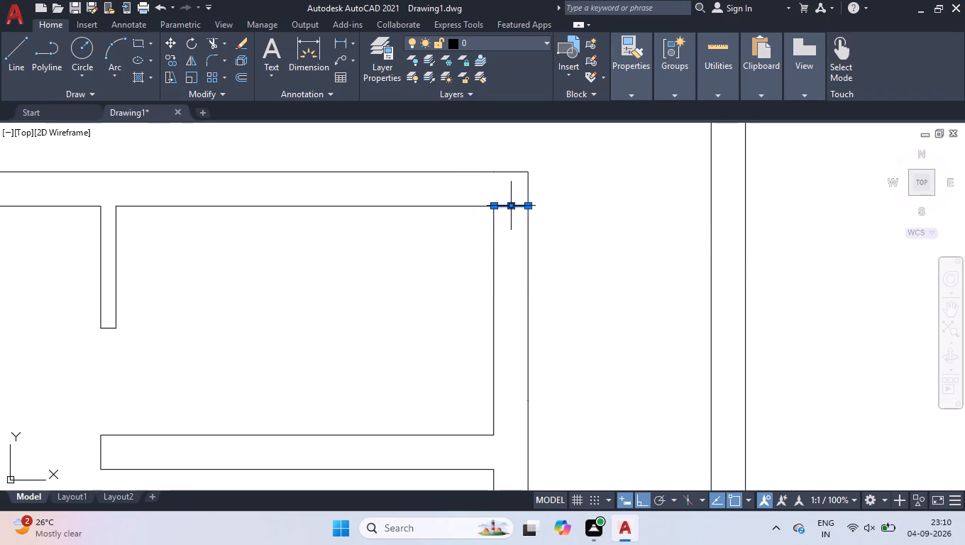
{"action": "left_click", "coordinate": [511, 205]}
{"action": "type", "text": "1'6"}
{"action": "key", "text": "Return"}
Offset the moved cross line 2' south to mark the other end of the small northeast room's window.
{"action": "type", "text": "off"}
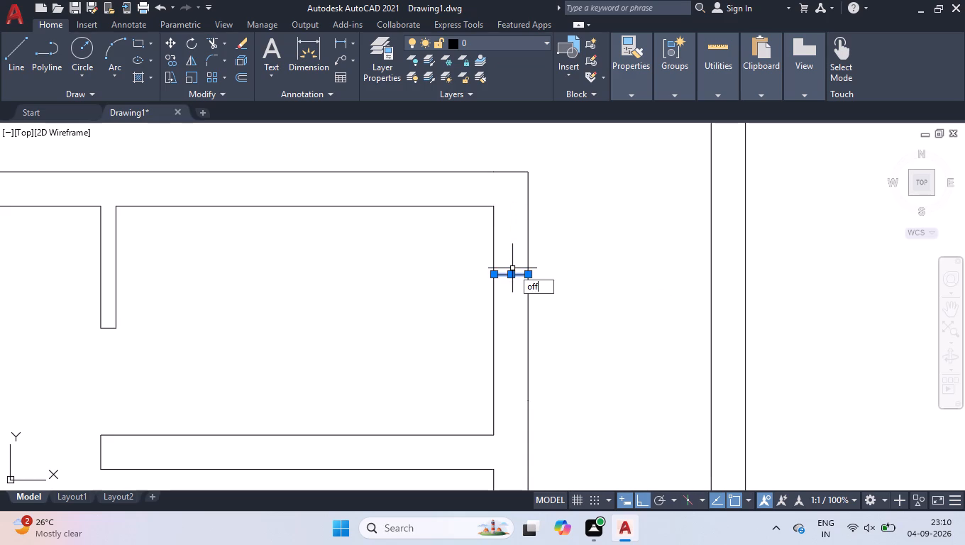
{"action": "key", "text": "Return"}
{"action": "type", "text": "2'"}
{"action": "key", "text": "Return"}
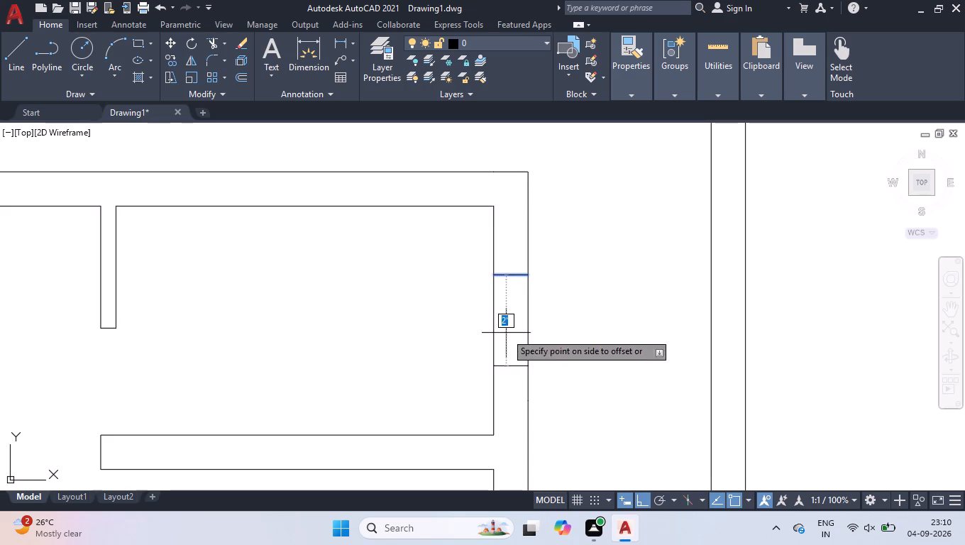
{"action": "left_click", "coordinate": [505, 334]}
{"action": "key", "text": "space"}
Draw the window's centre line between the midpoints of the two cross lines in the small northeast room's east wall.
{"action": "scroll", "coordinate": [505, 335], "scroll_direction": "down", "scroll_amount": 2}
{"action": "scroll", "coordinate": [502, 378], "scroll_direction": "up", "scroll_amount": 3}
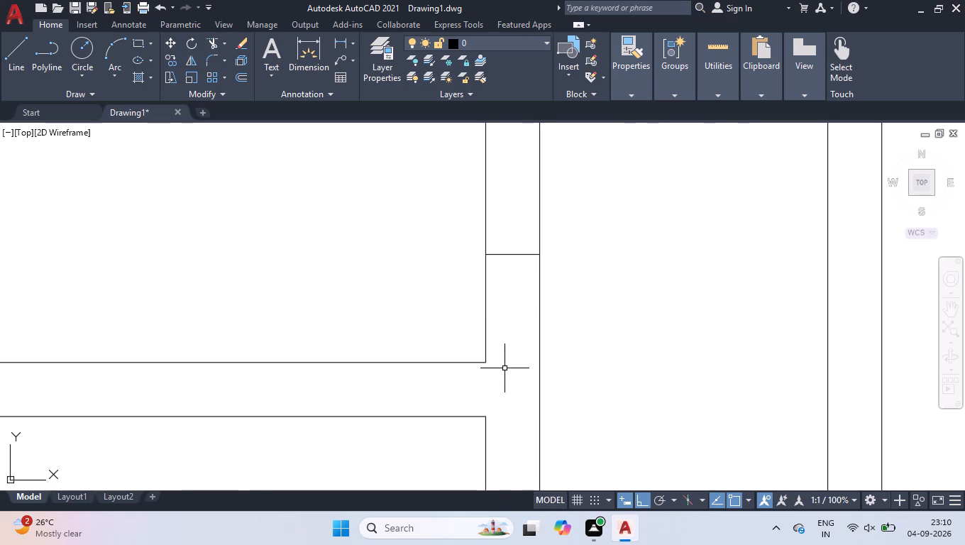
{"action": "scroll", "coordinate": [519, 284], "scroll_direction": "down", "scroll_amount": 2}
{"action": "key", "text": "l"}
{"action": "key", "text": "Return"}
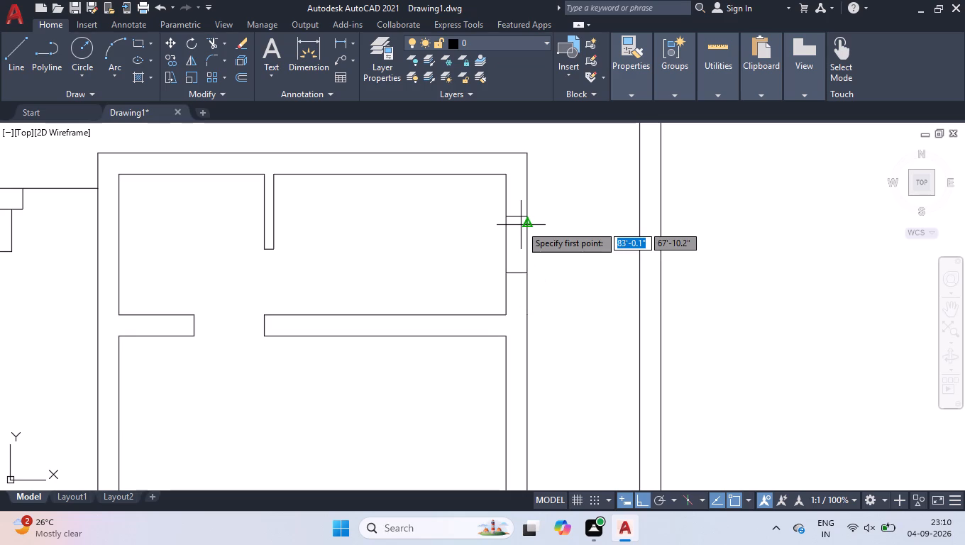
{"action": "left_click", "coordinate": [520, 214]}
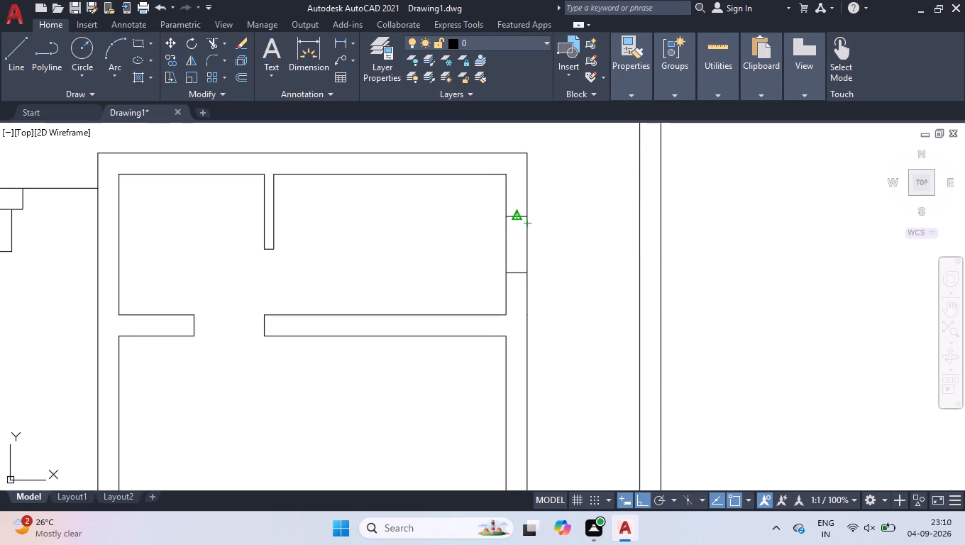
{"action": "left_click", "coordinate": [519, 270]}
{"action": "key", "text": "space"}
Draw a short line across the outer east wall from the inner northeast corner of the east room.
{"action": "scroll", "coordinate": [526, 268], "scroll_direction": "down", "scroll_amount": 3}
{"action": "scroll", "coordinate": [528, 311], "scroll_direction": "up", "scroll_amount": 3}
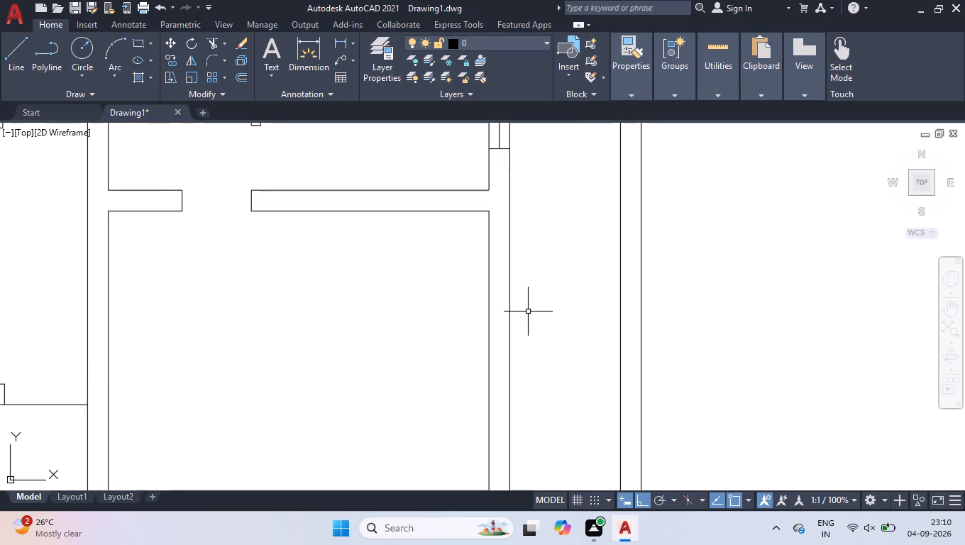
{"action": "key", "text": "l"}
{"action": "key", "text": "Return"}
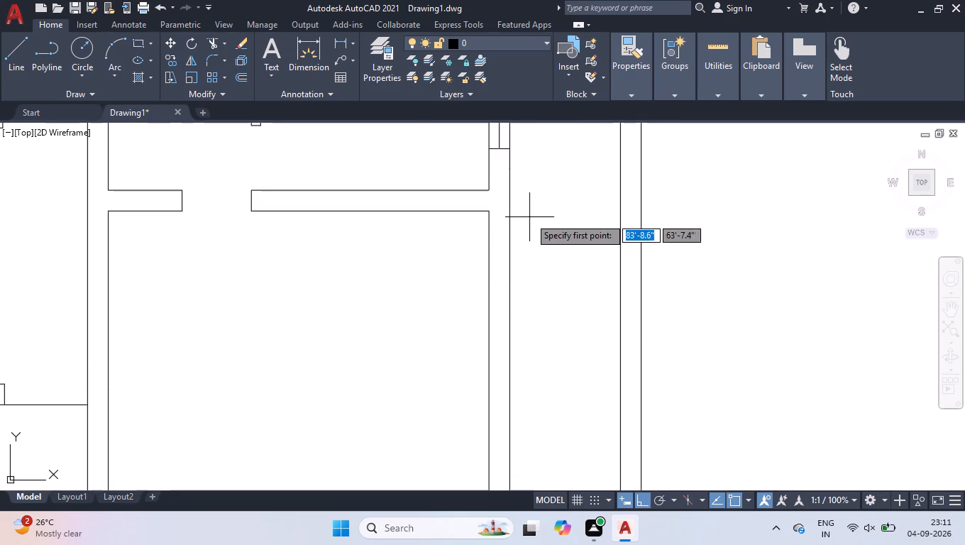
{"action": "left_click", "coordinate": [492, 211]}
{"action": "left_click", "coordinate": [508, 211]}
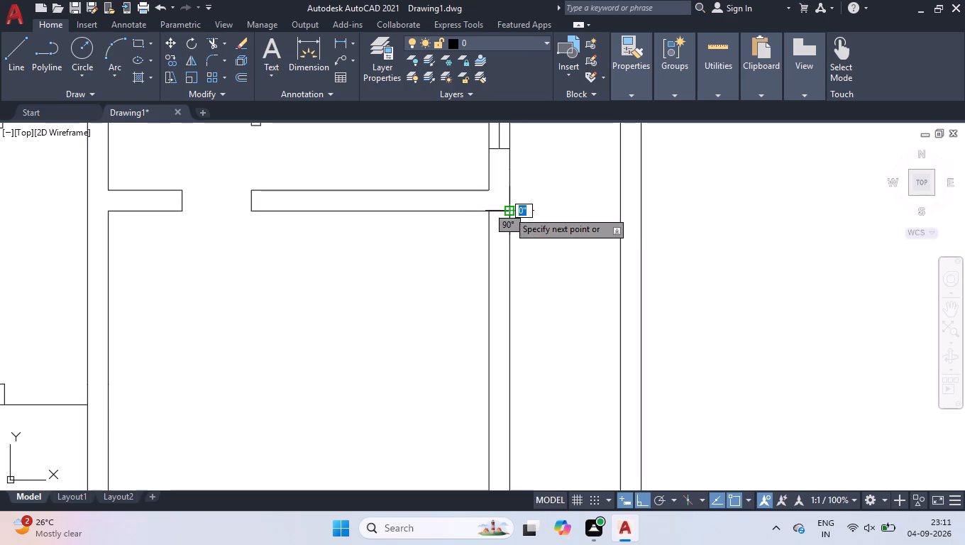
{"action": "key", "text": "space"}
Move the short cross line at the east room's northeast corner 4' south along the east wall.
{"action": "left_click_drag", "start_coordinate": [479, 194], "coordinate": [482, 203]}
{"action": "left_click", "coordinate": [522, 247]}
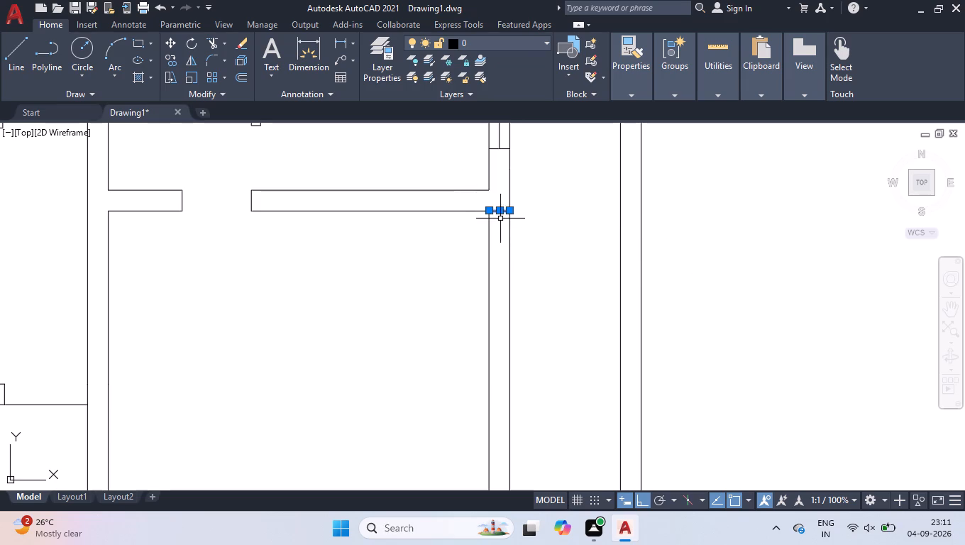
{"action": "scroll", "coordinate": [500, 216], "scroll_direction": "up", "scroll_amount": 2}
{"action": "left_click", "coordinate": [492, 204]}
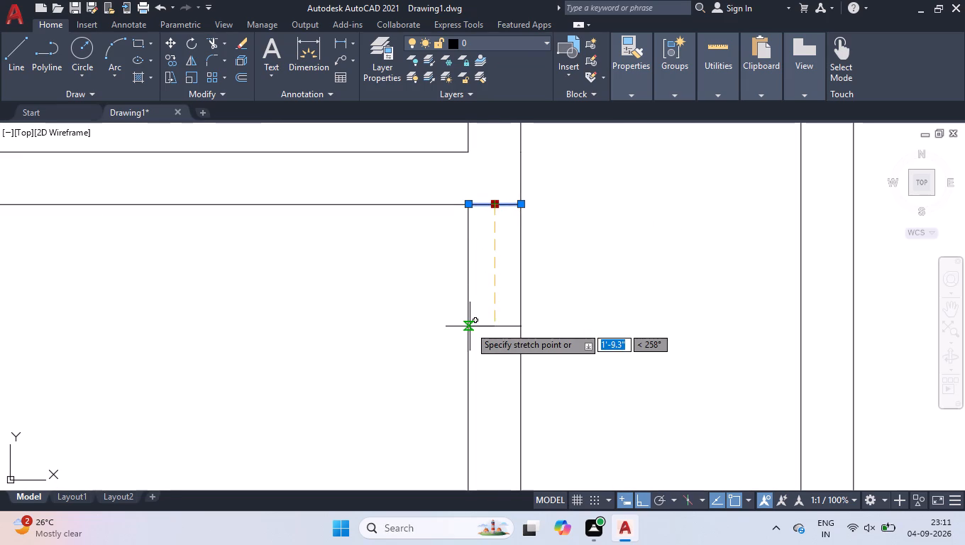
{"action": "type", "text": "4'"}
{"action": "key", "text": "Return"}
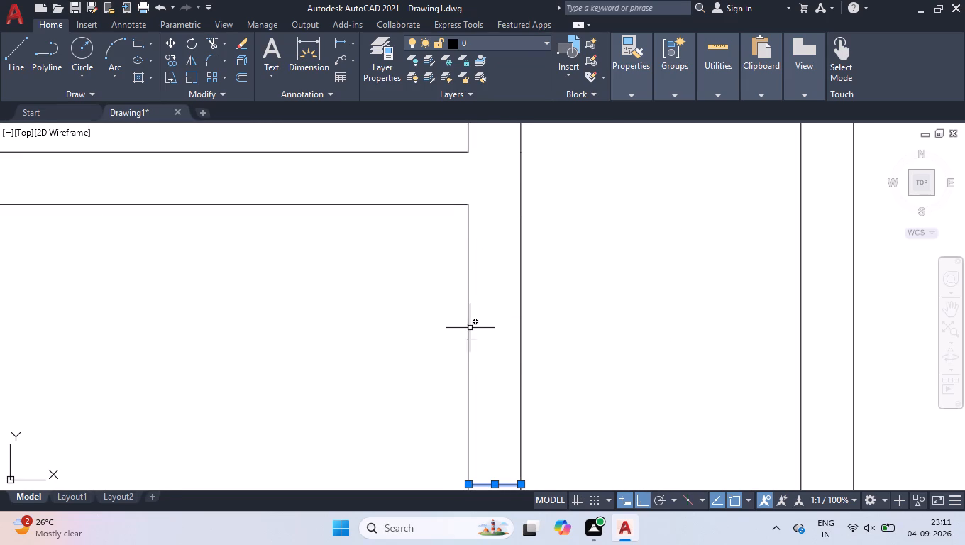
Offset the east room's cross line 6' south to mark the other end of its window.
{"action": "type", "text": "off"}
{"action": "key", "text": "Return"}
{"action": "type", "text": "6'"}
{"action": "key", "text": "Return"}
{"action": "scroll", "coordinate": [479, 285], "scroll_direction": "down", "scroll_amount": 4}
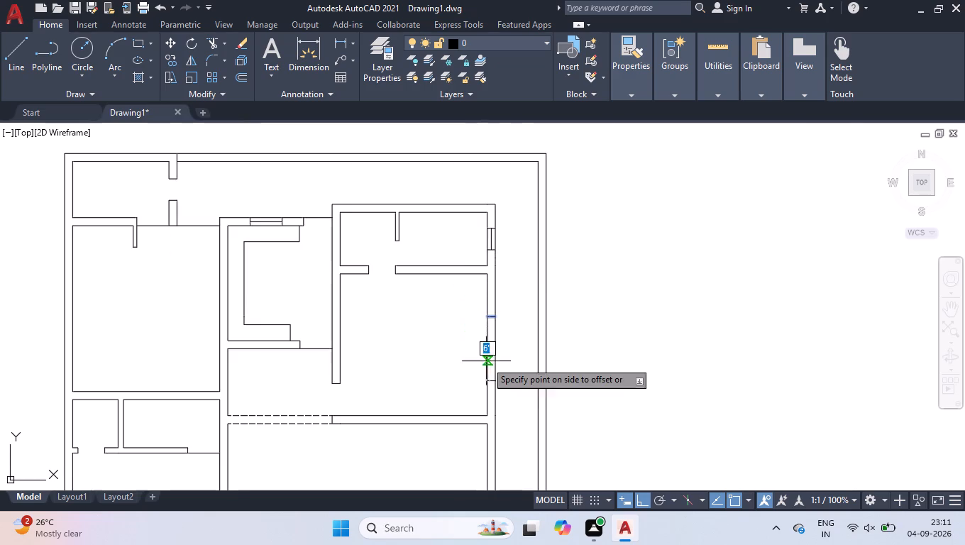
{"action": "scroll", "coordinate": [478, 380], "scroll_direction": "up", "scroll_amount": 2}
{"action": "left_click", "coordinate": [531, 407]}
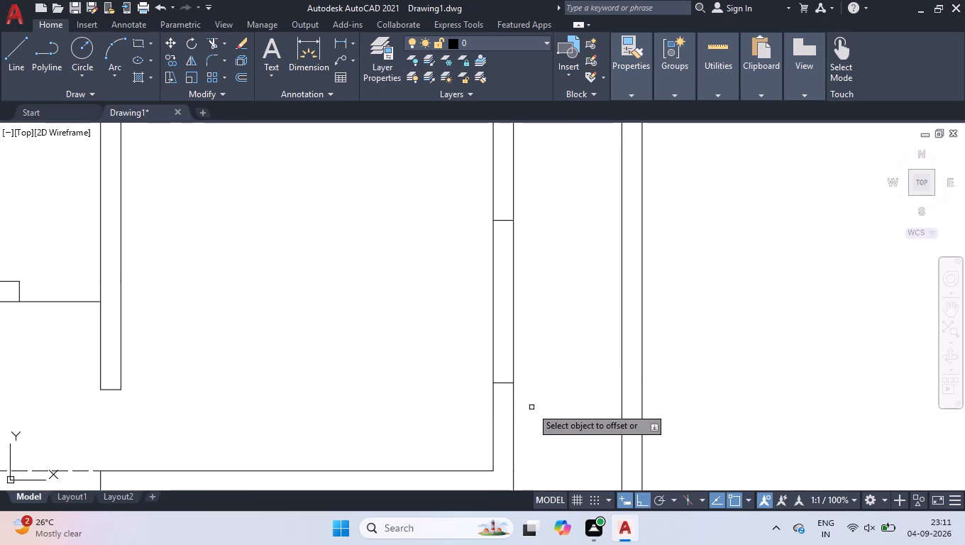
{"action": "key", "text": "space"}
Draw the window's centre line between the midpoints of the two cross lines in the east room's east wall.
{"action": "key", "text": "l"}
{"action": "key", "text": "Return"}
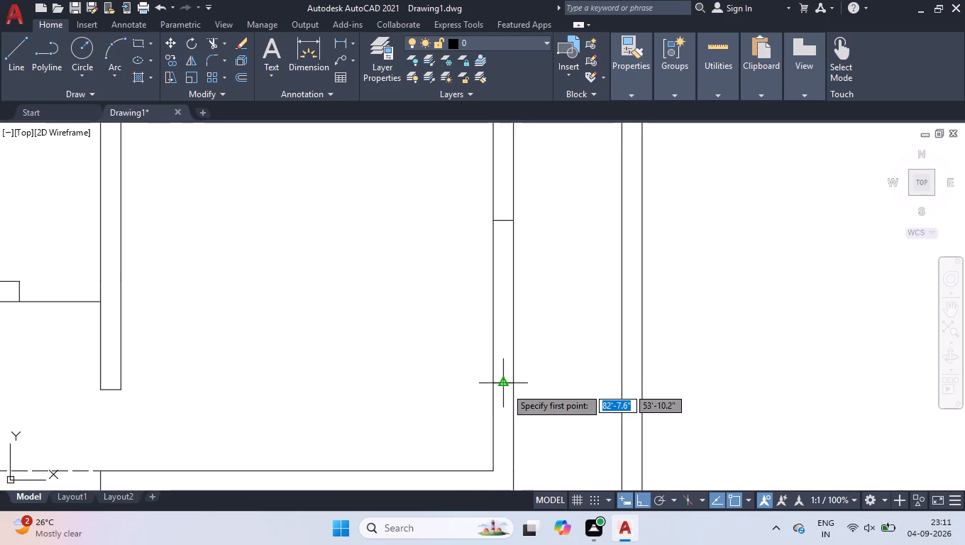
{"action": "left_click", "coordinate": [506, 387]}
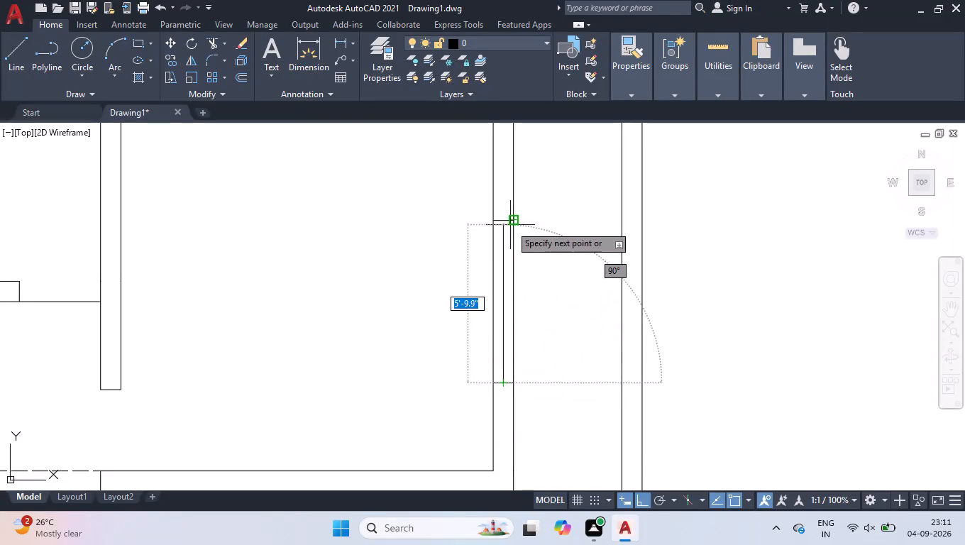
{"action": "left_click", "coordinate": [504, 221]}
{"action": "key", "text": "space"}
Draw a short line across the outer east wall from the inner northeast corner of the large hall.
{"action": "scroll", "coordinate": [507, 222], "scroll_direction": "down", "scroll_amount": 3}
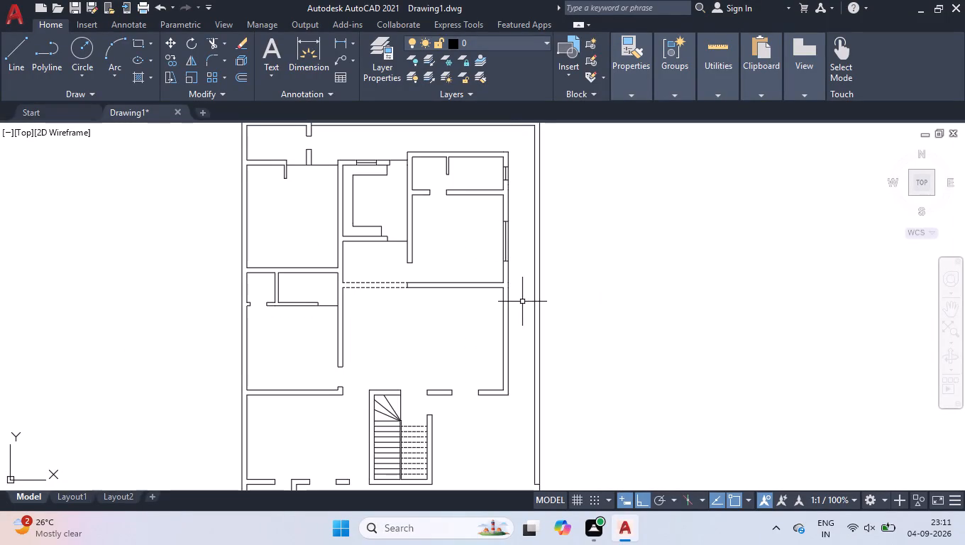
{"action": "scroll", "coordinate": [514, 304], "scroll_direction": "up", "scroll_amount": 3}
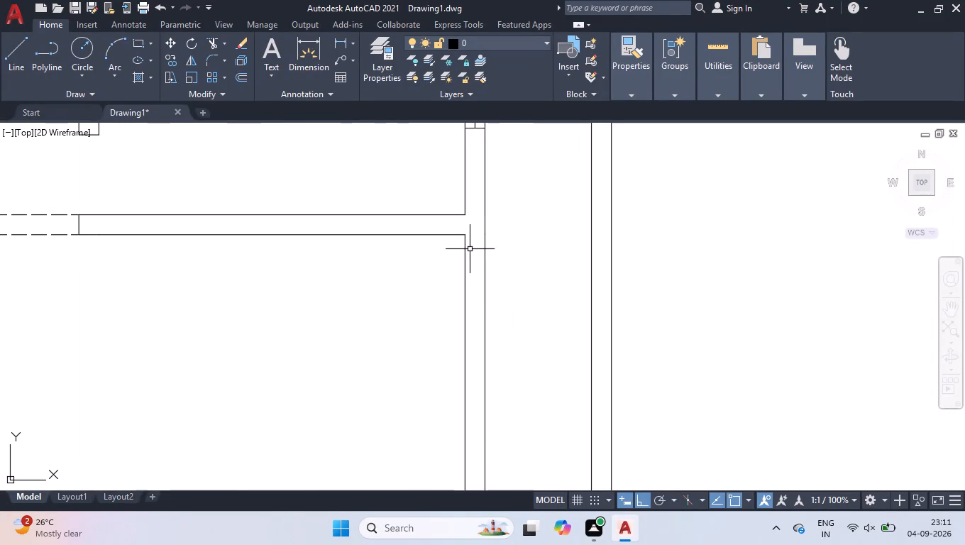
{"action": "scroll", "coordinate": [467, 236], "scroll_direction": "up", "scroll_amount": 3}
{"action": "key", "text": "l"}
{"action": "key", "text": "Return"}
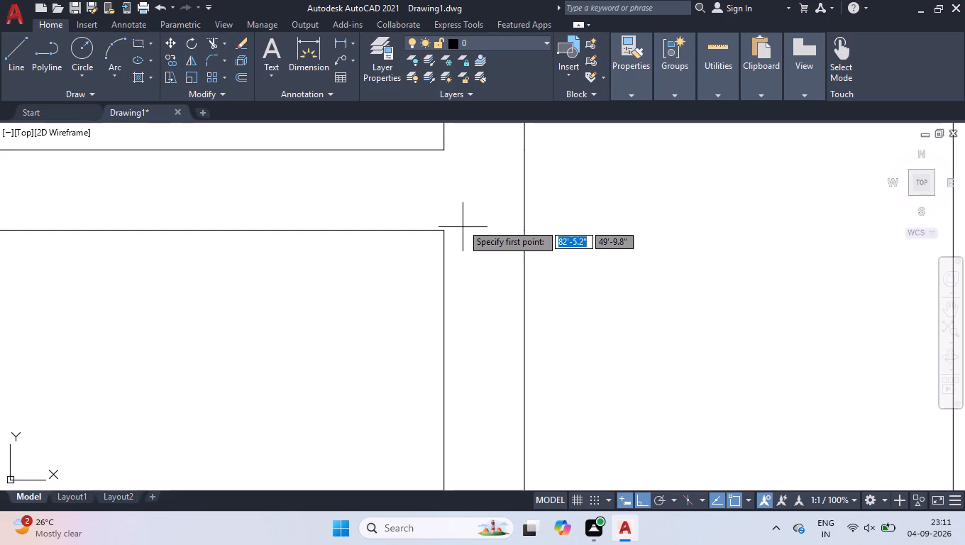
{"action": "left_click", "coordinate": [443, 227]}
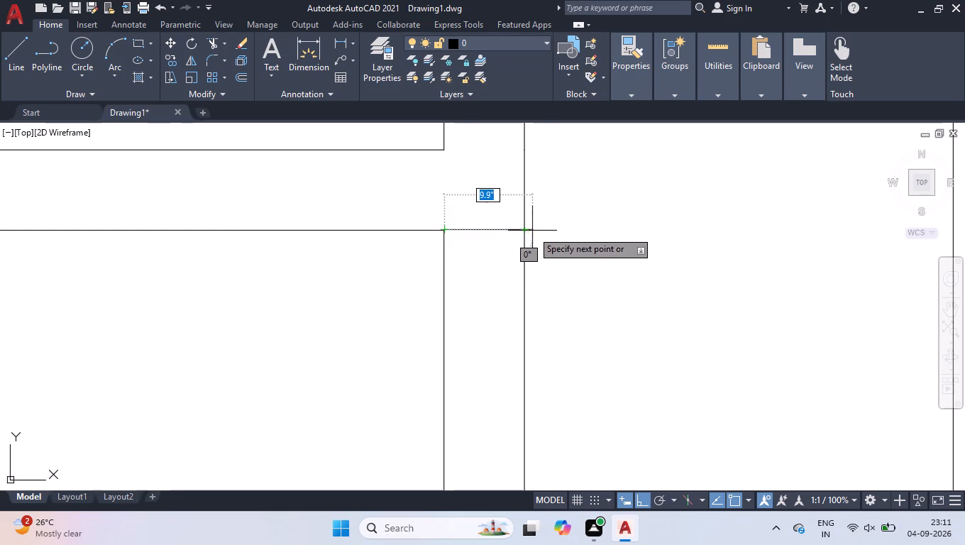
{"action": "left_click", "coordinate": [527, 231]}
{"action": "key", "text": "space"}
Move the short cross line at the large hall's northeast corner 6" south along the east wall.
{"action": "left_click_drag", "start_coordinate": [404, 189], "coordinate": [417, 202]}
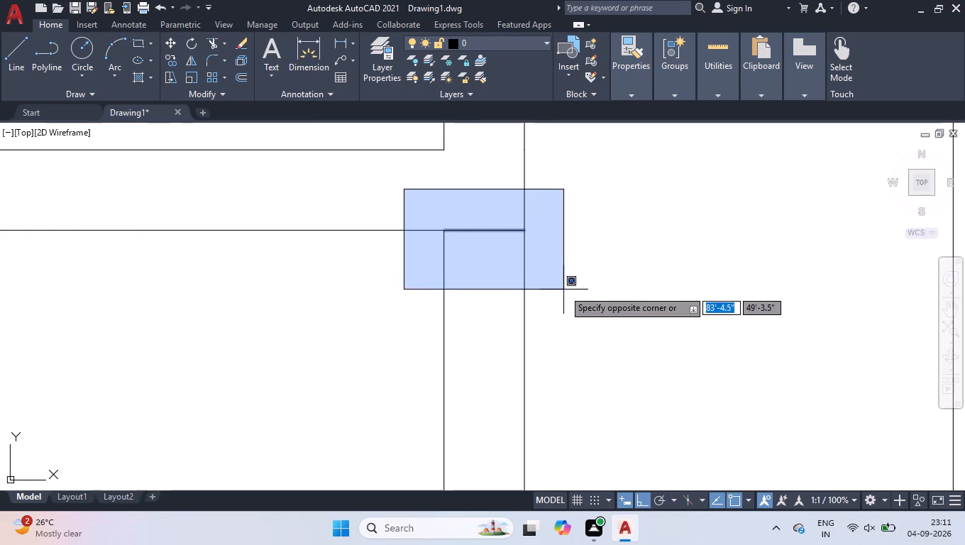
{"action": "left_click", "coordinate": [564, 290]}
{"action": "left_click", "coordinate": [483, 232]}
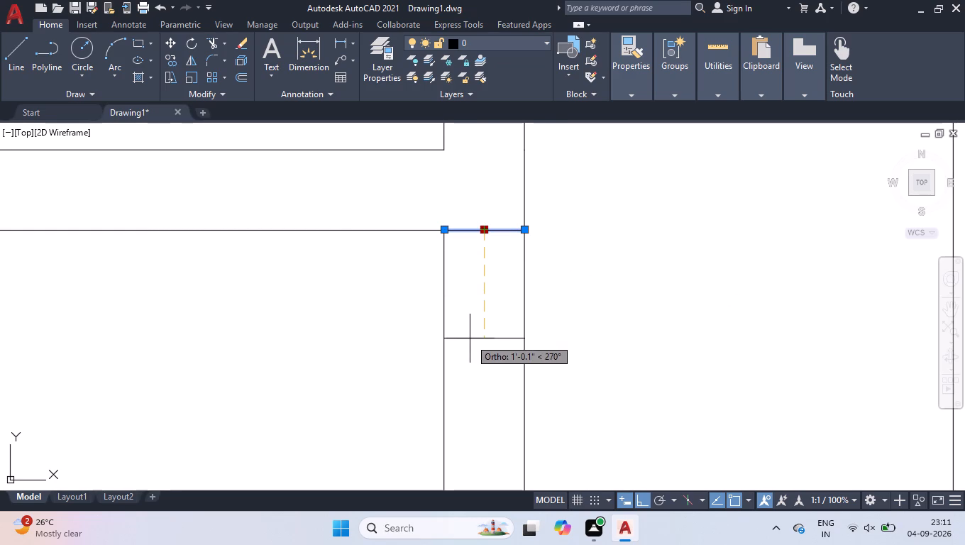
{"action": "key", "text": "6"}
{"action": "key", "text": "Return"}
Offset the hall's cross line 5' south to mark the other end of the opening in its east wall.
{"action": "type", "text": "off"}
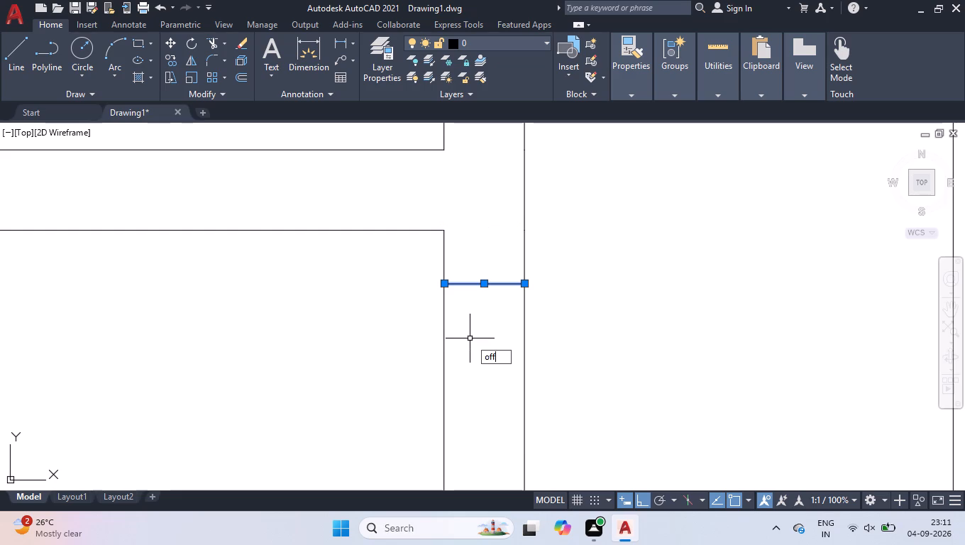
{"action": "key", "text": "Return"}
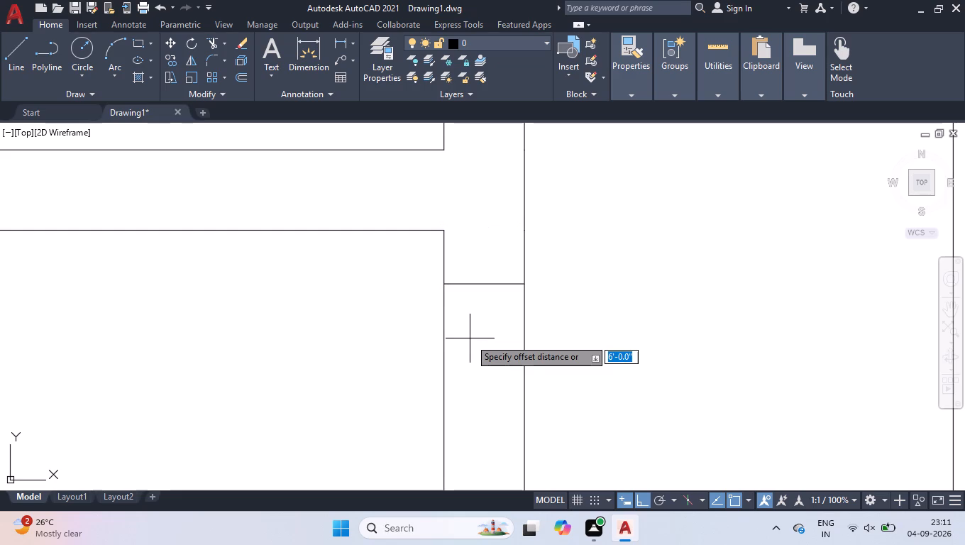
{"action": "type", "text": "4'"}
{"action": "key", "text": "BackSpace"}
{"action": "key", "text": "BackSpace"}
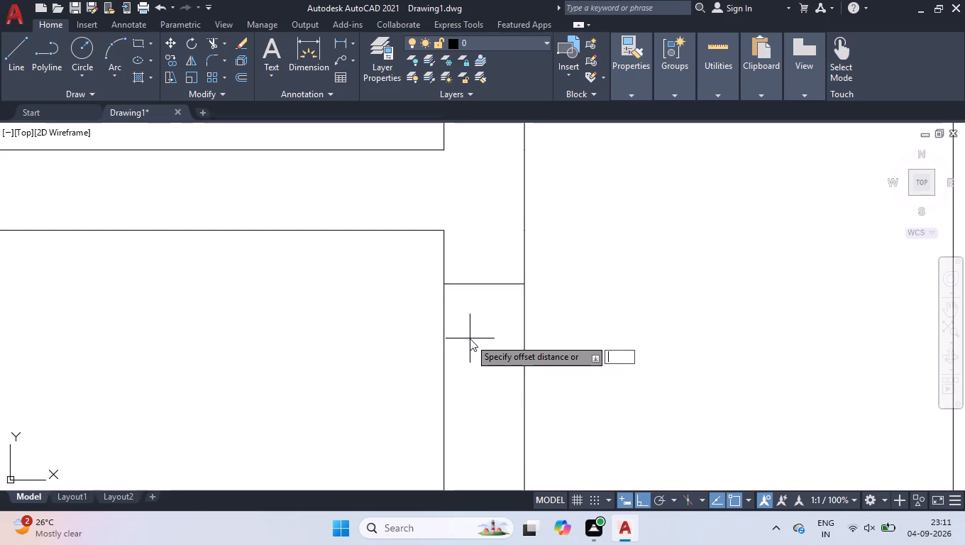
{"action": "key", "text": "BackSpace"}
{"action": "type", "text": "5'"}
{"action": "key", "text": "Return"}
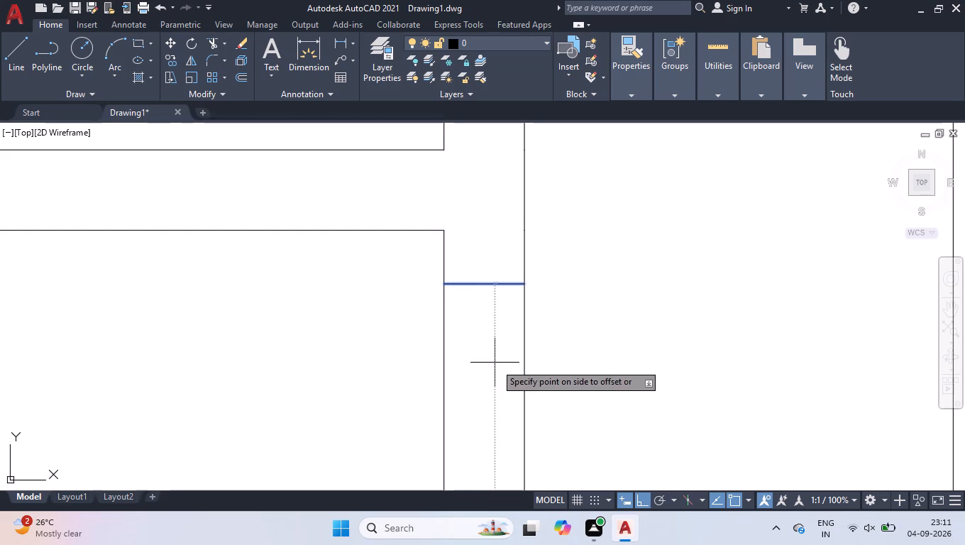
{"action": "left_click", "coordinate": [495, 367]}
{"action": "scroll", "coordinate": [504, 366], "scroll_direction": "down", "scroll_amount": 5}
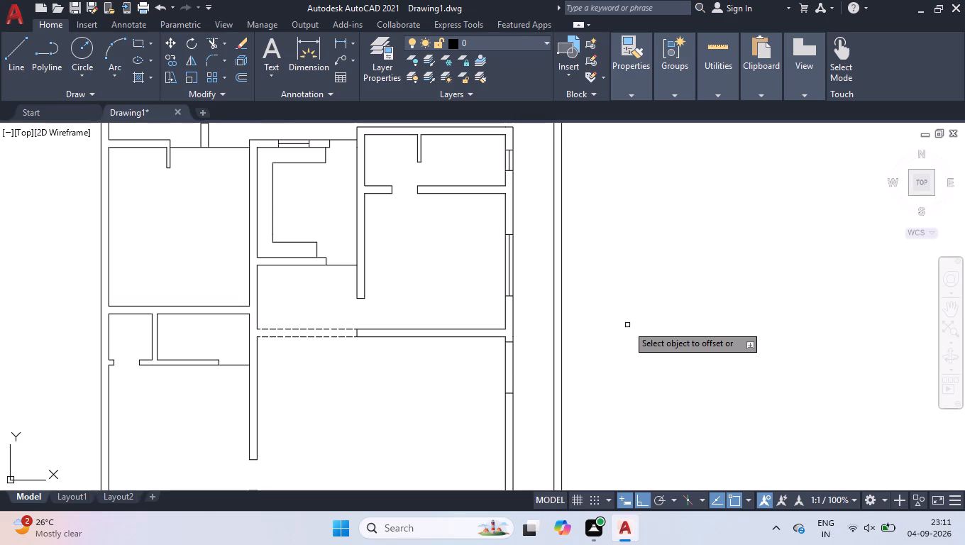
{"action": "scroll", "coordinate": [628, 325], "scroll_direction": "down", "scroll_amount": 1}
{"action": "scroll", "coordinate": [561, 405], "scroll_direction": "up", "scroll_amount": 2}
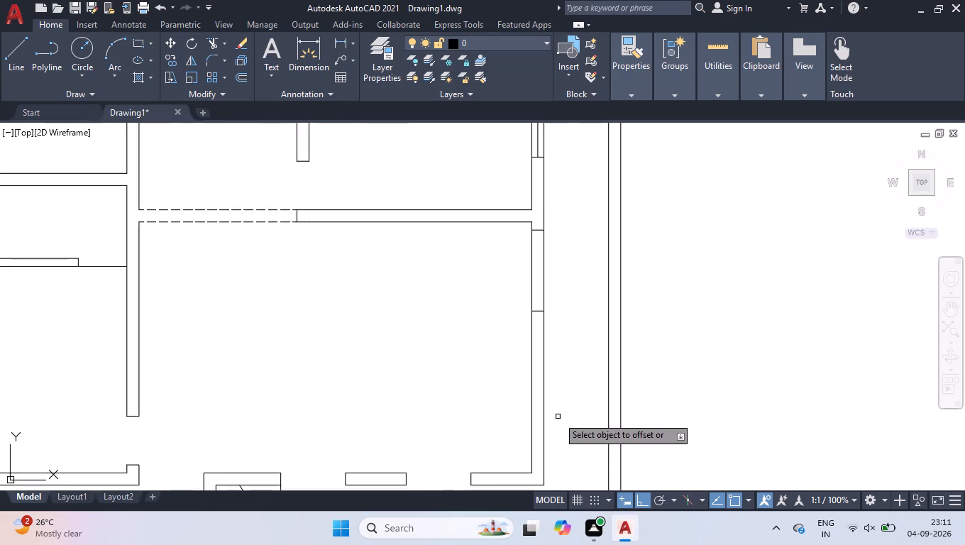
{"action": "scroll", "coordinate": [552, 376], "scroll_direction": "down", "scroll_amount": 1}
{"action": "scroll", "coordinate": [541, 432], "scroll_direction": "up", "scroll_amount": 2}
{"action": "key", "text": "space"}
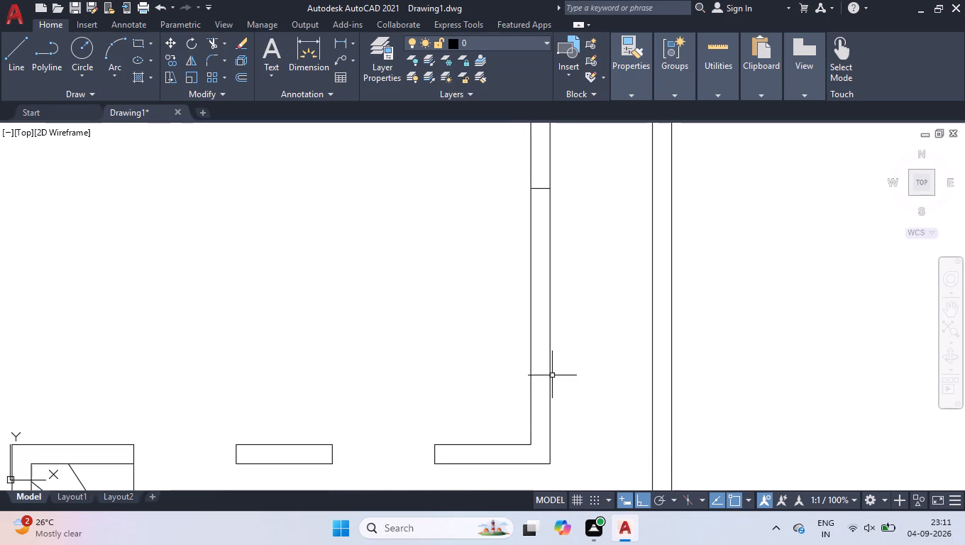
Offset the hall opening's lower cross line 2' south in the east wall, and offset that copy another 1' south.
{"action": "key", "text": "space"}
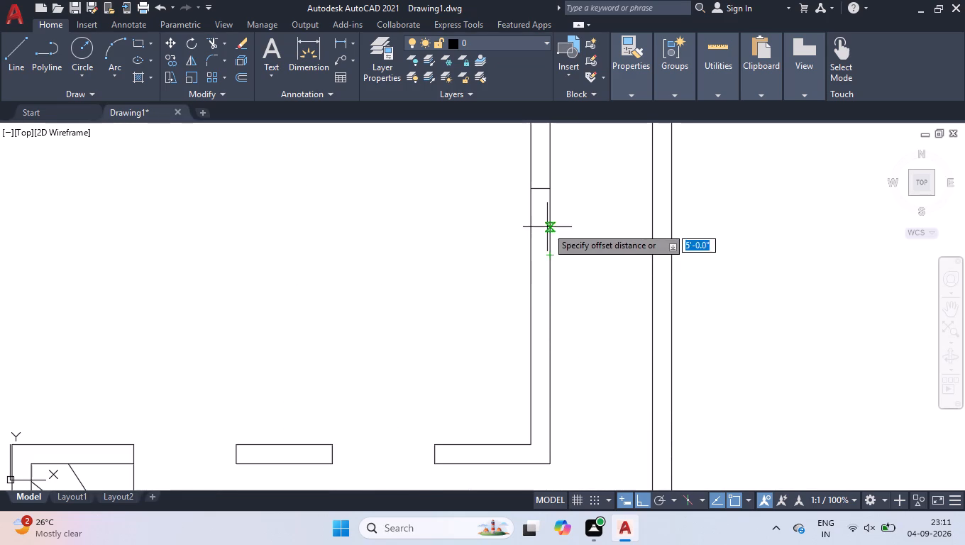
{"action": "key", "text": "space"}
{"action": "key", "text": "space"}
{"action": "key", "text": "space"}
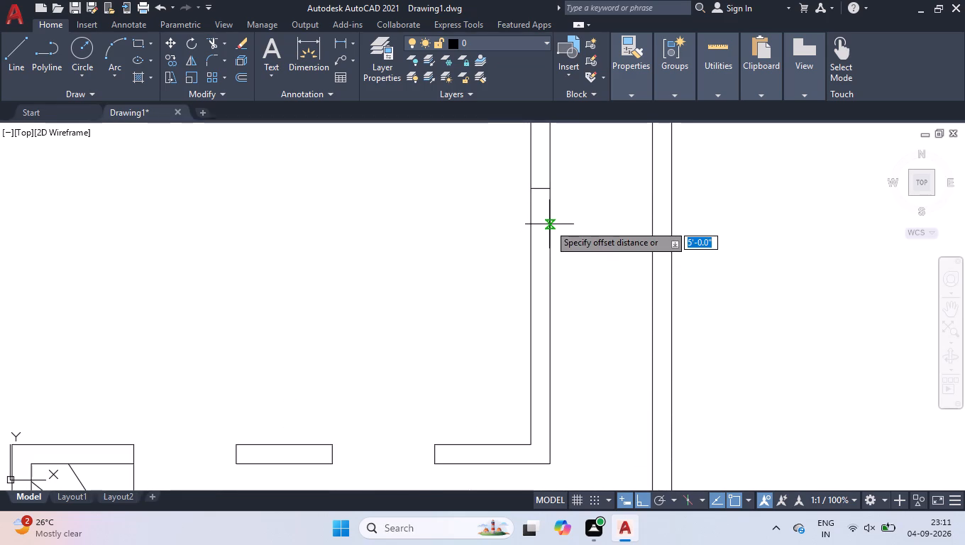
{"action": "type", "text": "2'"}
{"action": "key", "text": "Return"}
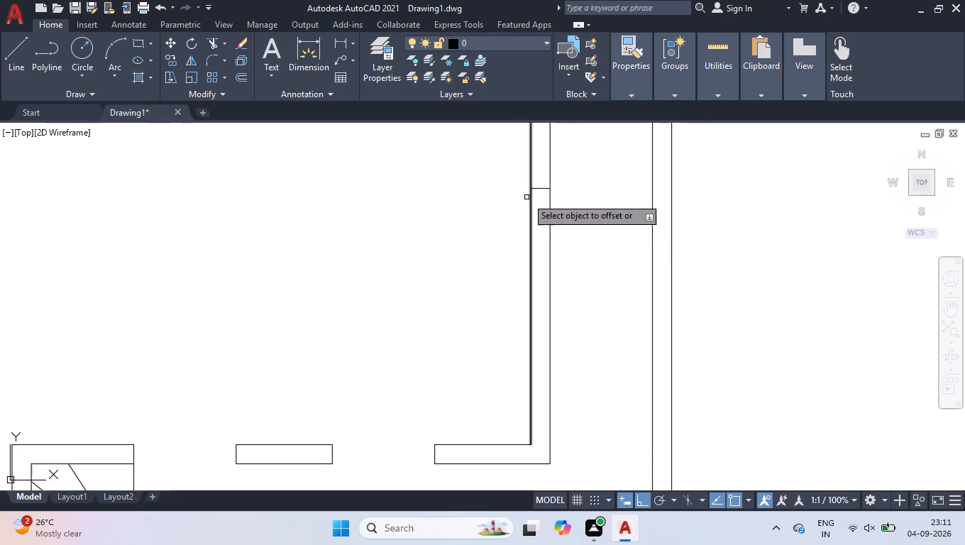
{"action": "left_click", "coordinate": [538, 189]}
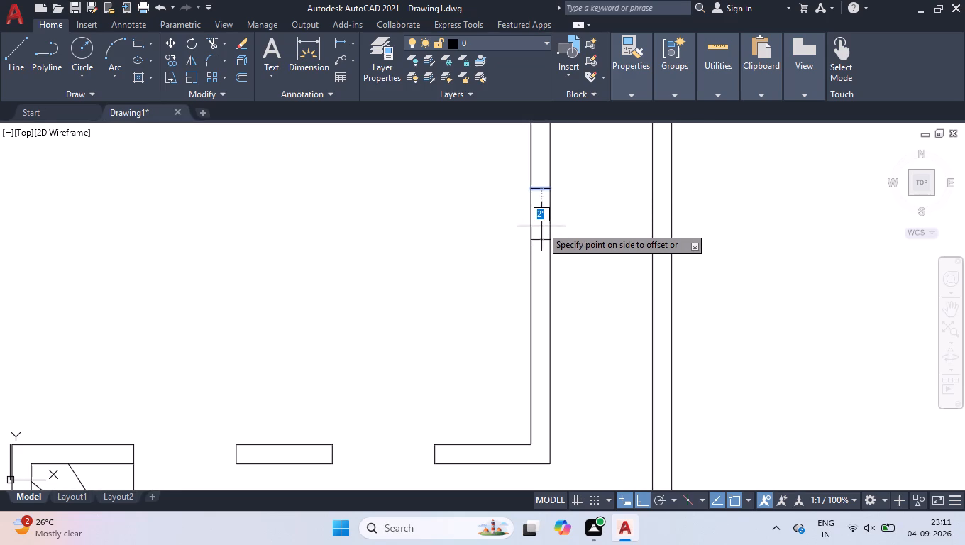
{"action": "left_click", "coordinate": [541, 226]}
{"action": "left_click", "coordinate": [542, 238]}
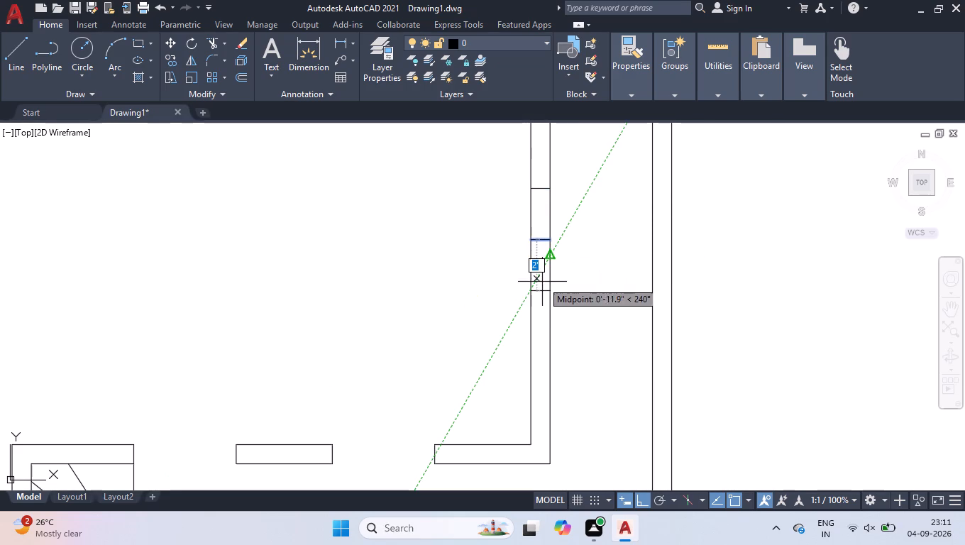
{"action": "type", "text": "1'"}
{"action": "key", "text": "Return"}
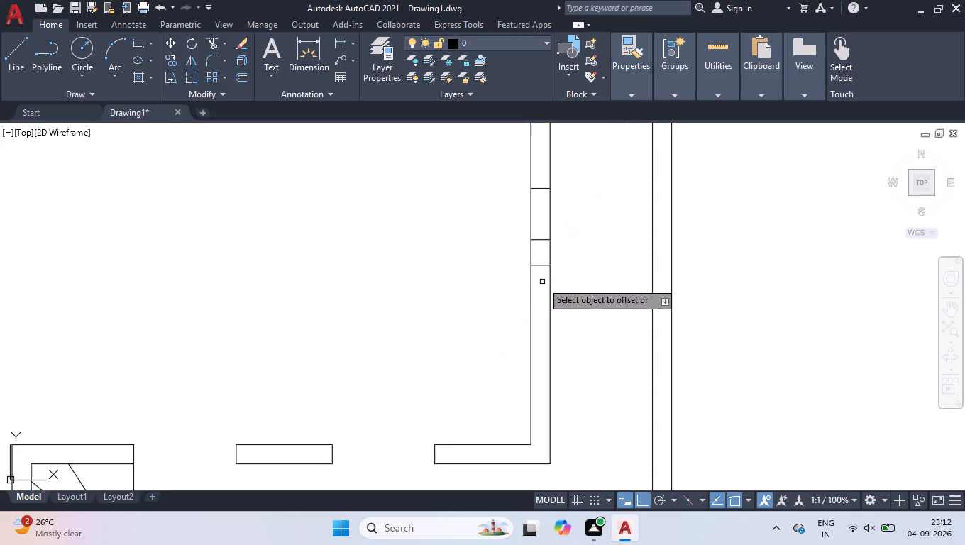
{"action": "key", "text": "Return"}
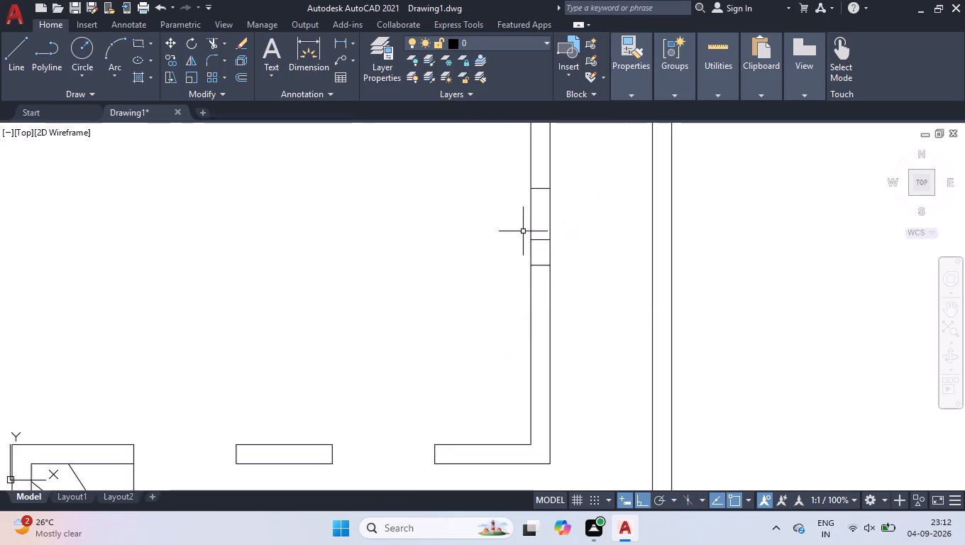
Delete the intermediate cross line 2' south of the hall's first east-wall opening.
{"action": "left_click", "coordinate": [522, 226]}
{"action": "left_click", "coordinate": [570, 255]}
{"action": "key", "text": "Delete"}
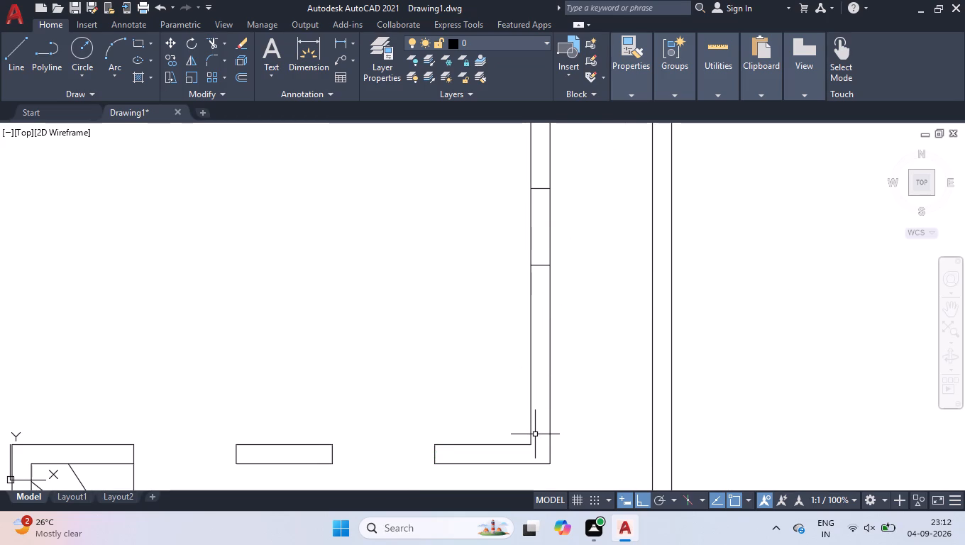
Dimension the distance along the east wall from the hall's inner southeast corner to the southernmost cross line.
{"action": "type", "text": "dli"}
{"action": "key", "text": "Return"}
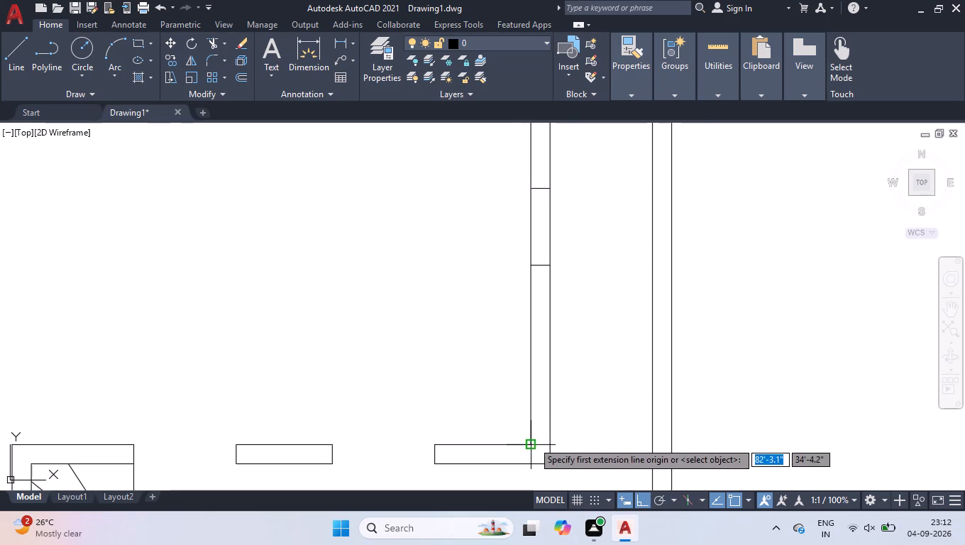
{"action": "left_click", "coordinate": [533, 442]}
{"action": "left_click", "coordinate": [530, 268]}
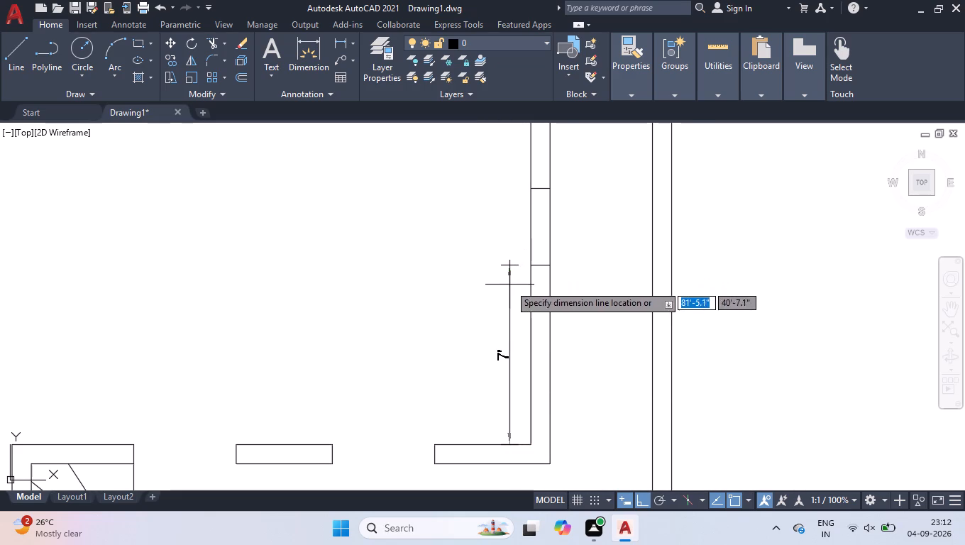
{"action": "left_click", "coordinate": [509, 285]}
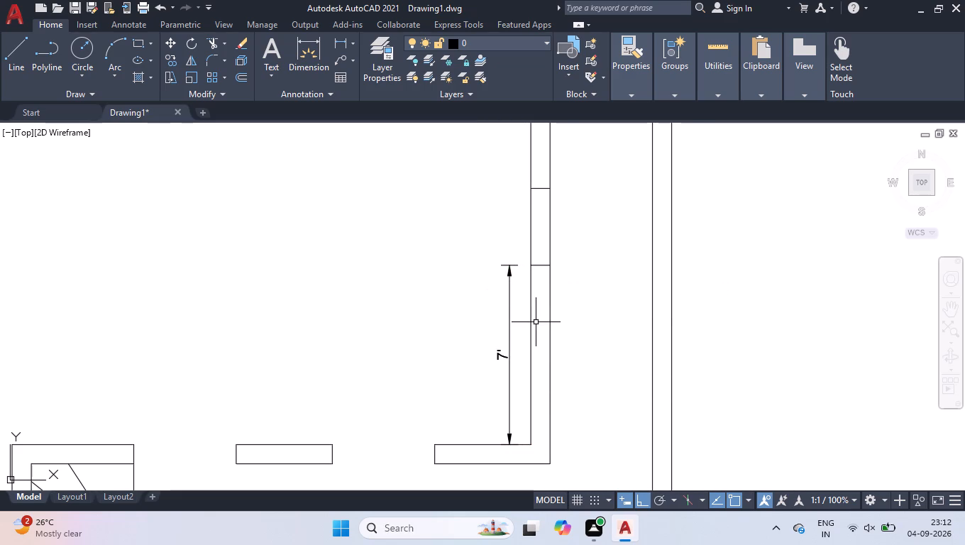
Offset the southernmost cross line 4' south to mark the other end of the hall's second east-wall opening.
{"action": "type", "text": "off"}
{"action": "key", "text": "Return"}
{"action": "type", "text": "4'"}
{"action": "key", "text": "Return"}
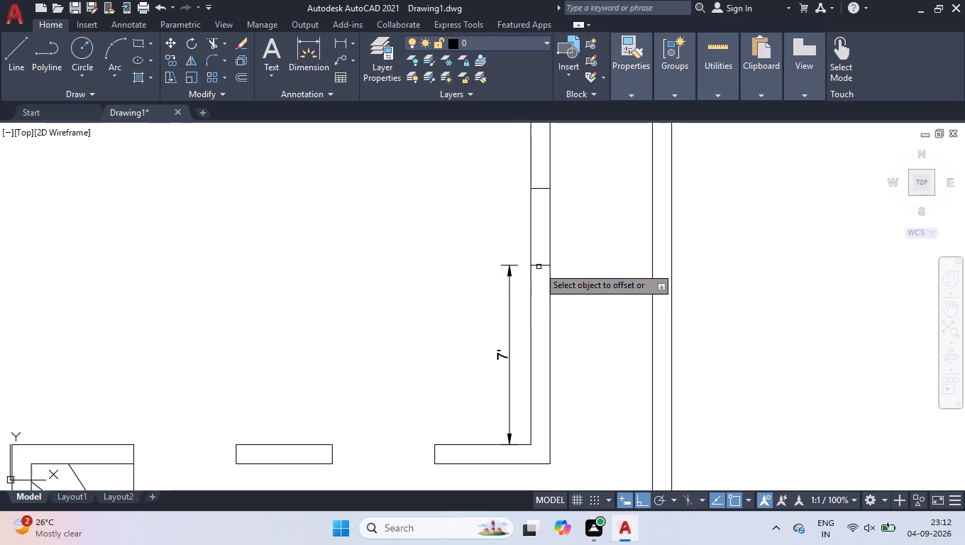
{"action": "left_click", "coordinate": [539, 267]}
{"action": "left_click", "coordinate": [546, 319]}
{"action": "key", "text": "space"}
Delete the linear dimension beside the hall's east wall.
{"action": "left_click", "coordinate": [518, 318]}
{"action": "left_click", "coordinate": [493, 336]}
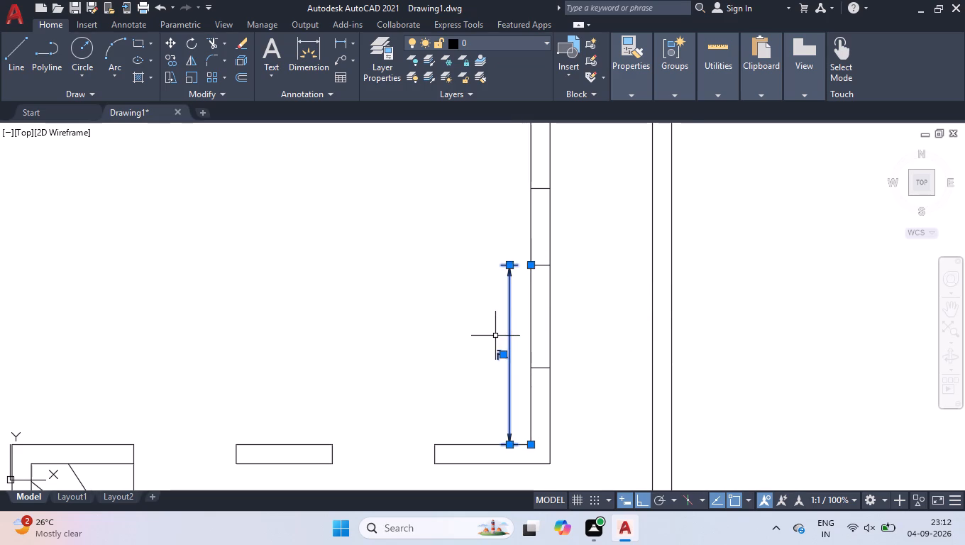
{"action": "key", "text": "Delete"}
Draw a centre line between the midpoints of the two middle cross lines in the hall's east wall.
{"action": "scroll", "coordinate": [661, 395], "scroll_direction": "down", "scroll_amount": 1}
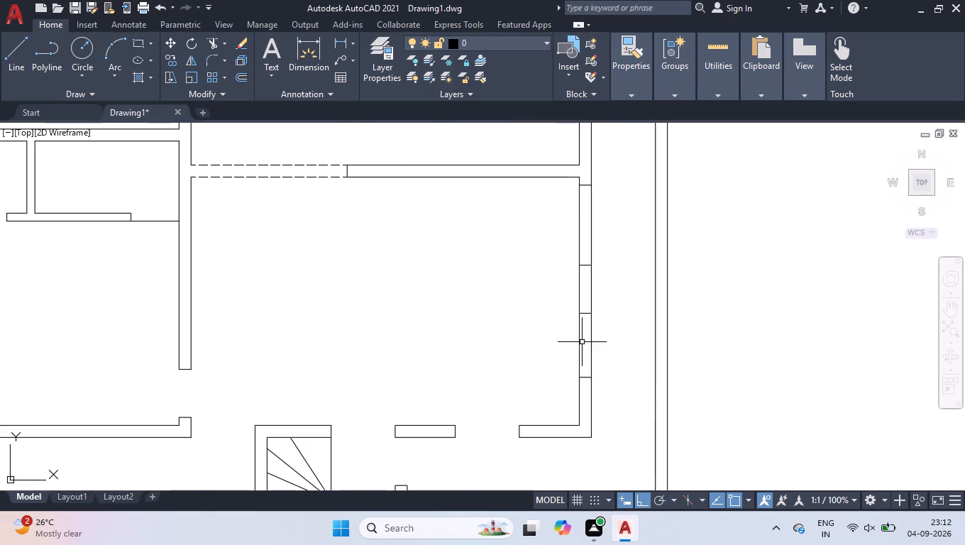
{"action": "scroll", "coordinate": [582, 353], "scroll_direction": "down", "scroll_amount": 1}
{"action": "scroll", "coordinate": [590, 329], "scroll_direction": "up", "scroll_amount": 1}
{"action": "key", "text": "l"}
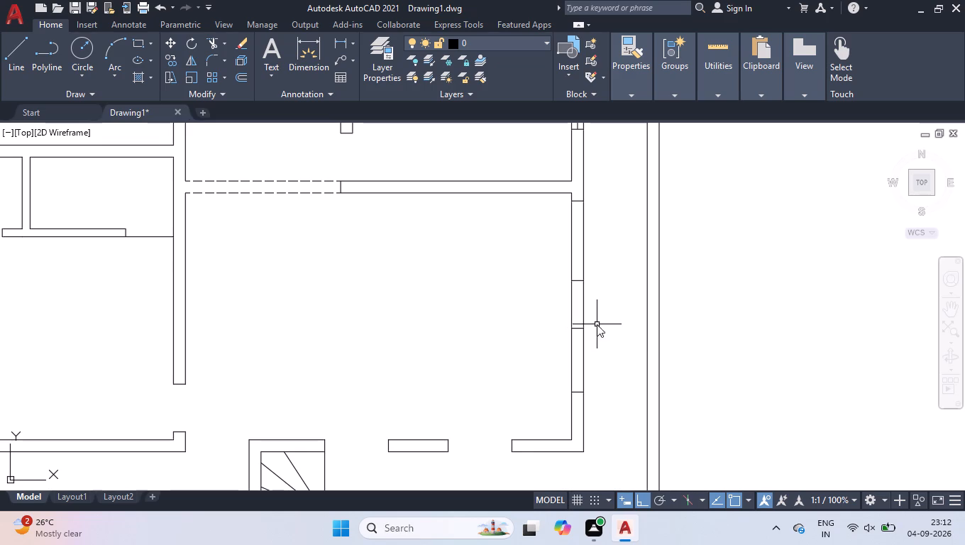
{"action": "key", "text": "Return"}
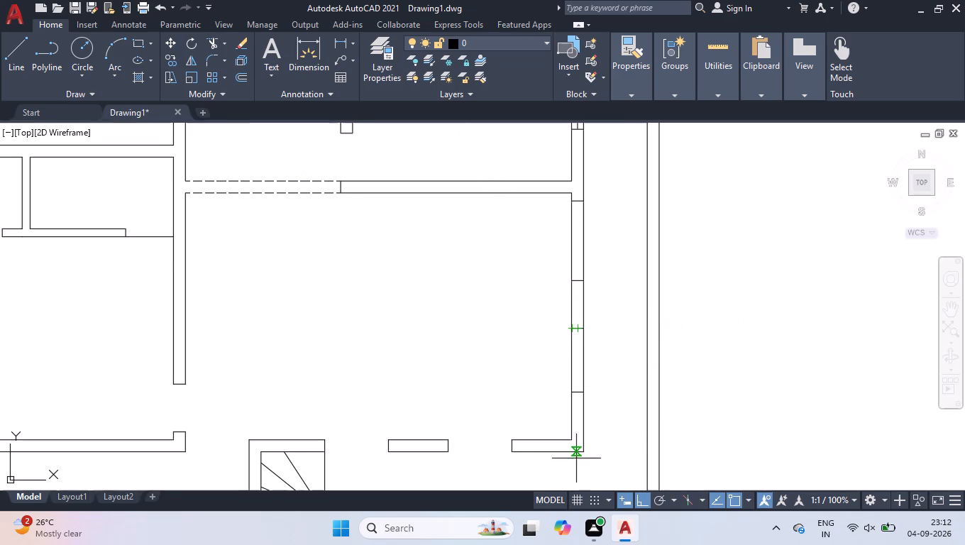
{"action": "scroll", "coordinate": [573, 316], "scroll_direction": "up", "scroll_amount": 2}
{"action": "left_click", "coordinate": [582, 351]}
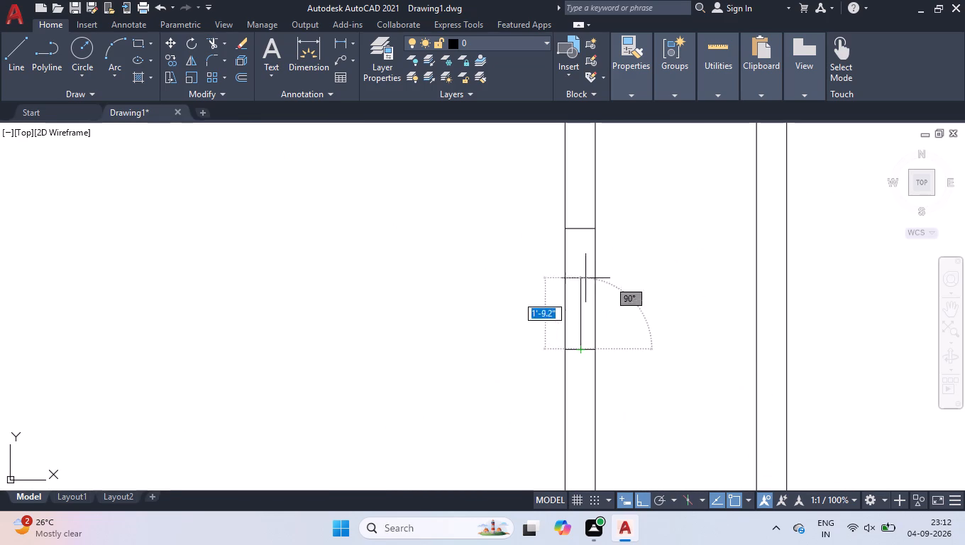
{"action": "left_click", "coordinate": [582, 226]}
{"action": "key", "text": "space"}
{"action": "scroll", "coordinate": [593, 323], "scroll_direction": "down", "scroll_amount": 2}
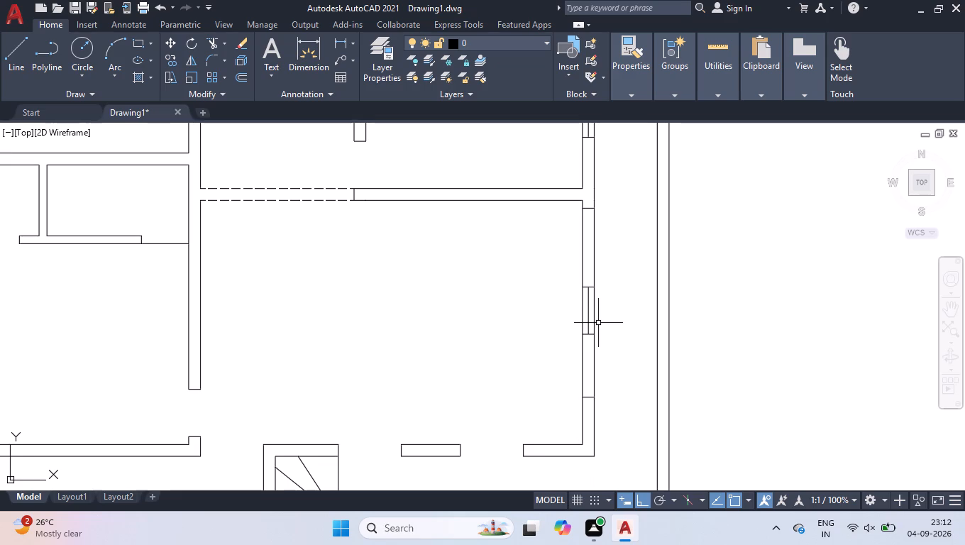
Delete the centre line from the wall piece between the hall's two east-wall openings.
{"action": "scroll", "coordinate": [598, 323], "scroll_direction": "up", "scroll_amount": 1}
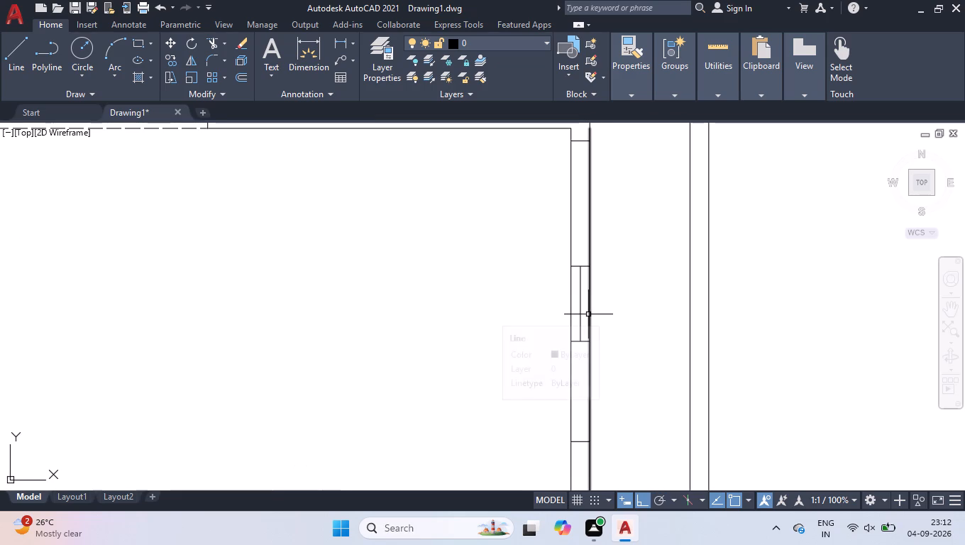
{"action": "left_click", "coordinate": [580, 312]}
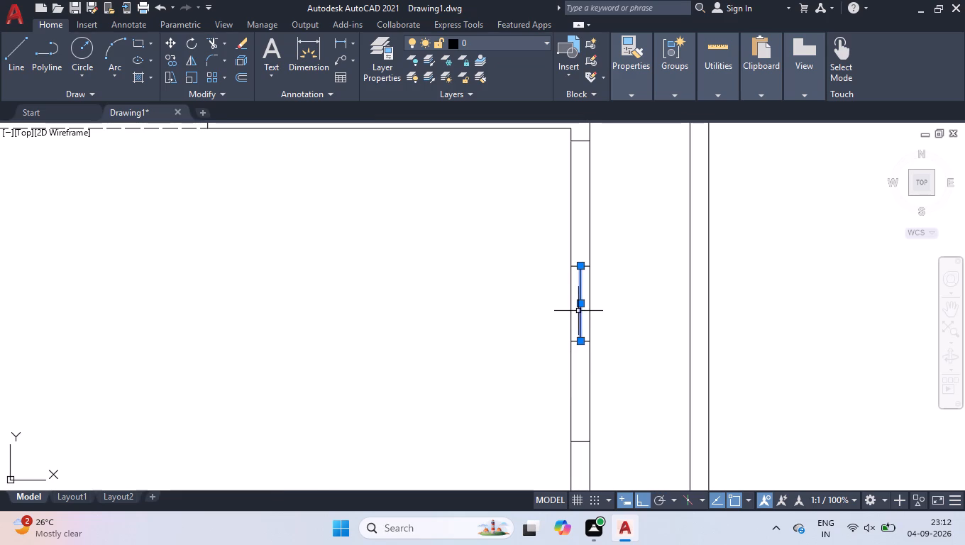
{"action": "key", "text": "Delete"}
Draw the window's centre line between the midpoints of the cross lines of the hall's southern, 4' east-wall opening.
{"action": "key", "text": "space"}
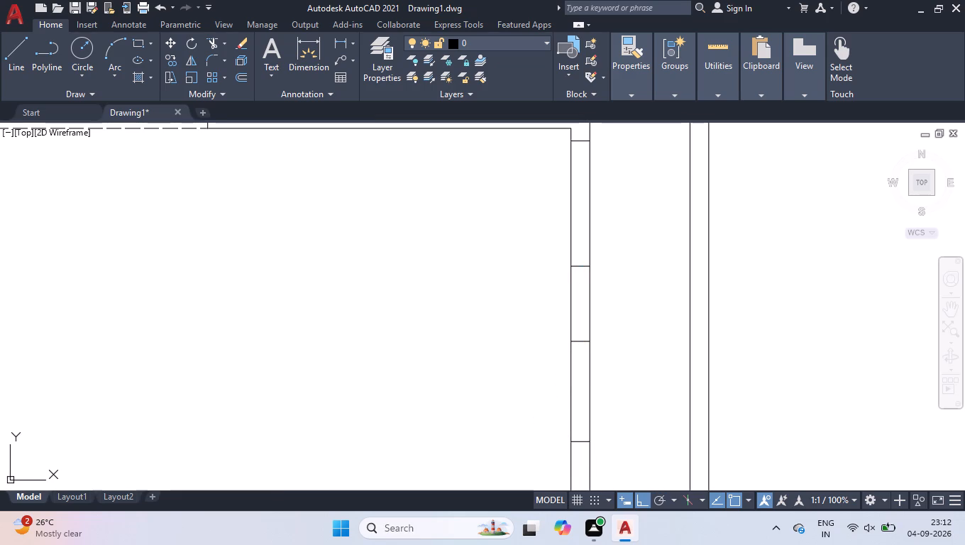
{"action": "key", "text": "space"}
{"action": "key", "text": "l"}
{"action": "key", "text": "Return"}
{"action": "scroll", "coordinate": [722, 489], "scroll_direction": "up", "scroll_amount": 1}
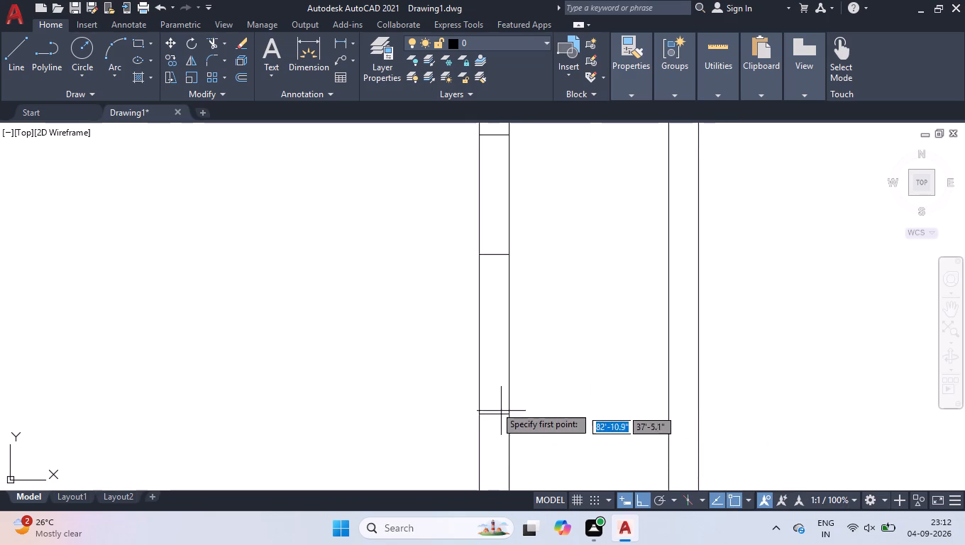
{"action": "left_click", "coordinate": [492, 414]}
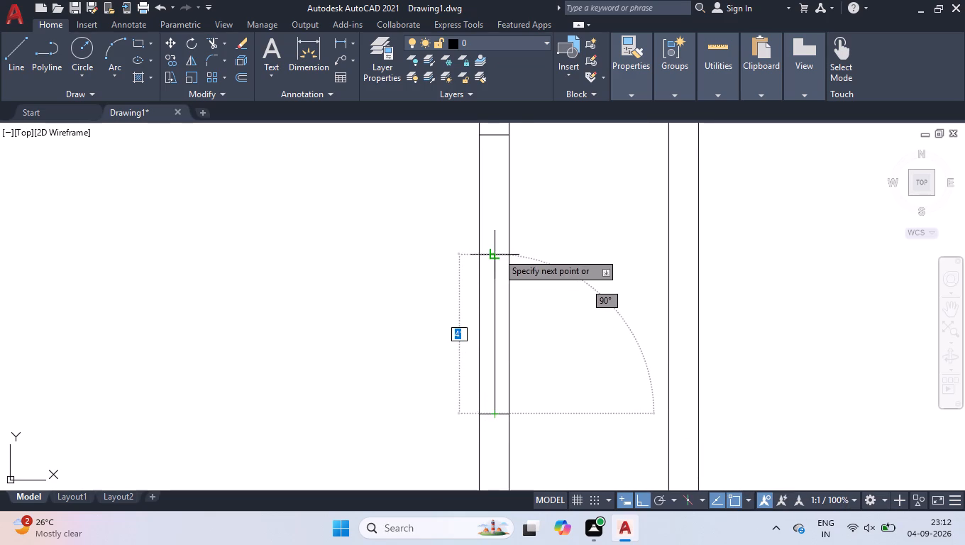
{"action": "left_click", "coordinate": [497, 253]}
{"action": "key", "text": "space"}
Draw the window's centre line between the midpoints of the cross lines of the hall's northern, 5' east-wall opening.
{"action": "scroll", "coordinate": [570, 358], "scroll_direction": "down", "scroll_amount": 3}
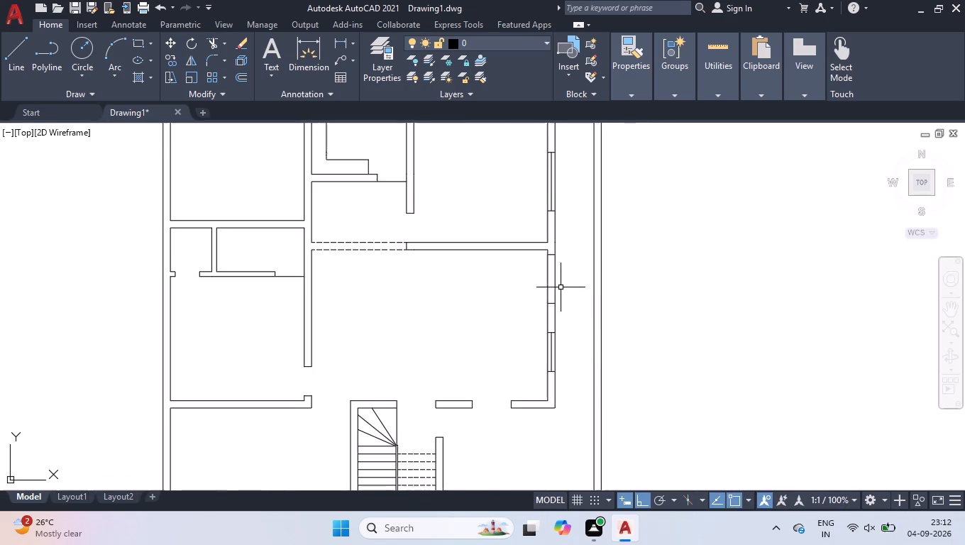
{"action": "scroll", "coordinate": [561, 287], "scroll_direction": "up", "scroll_amount": 3}
{"action": "key", "text": "space"}
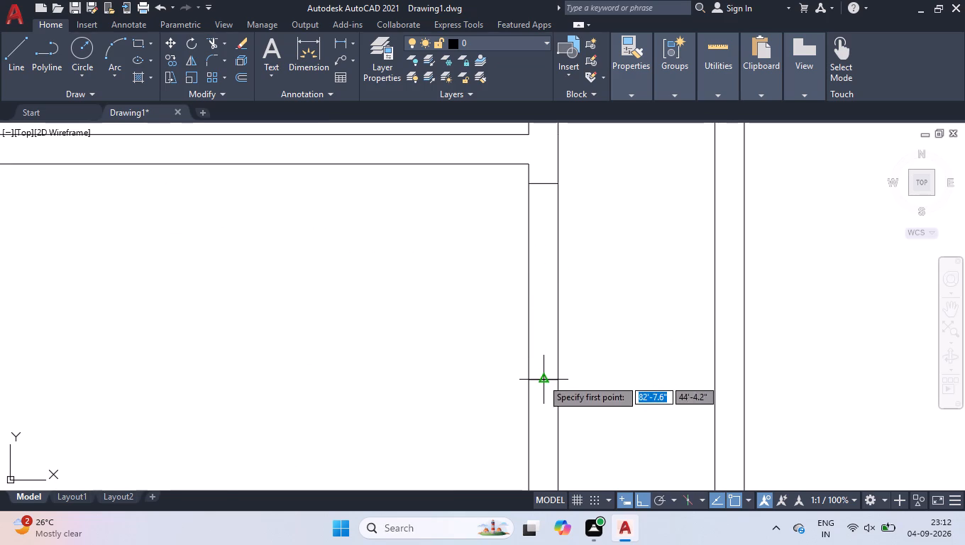
{"action": "left_click", "coordinate": [542, 379]}
{"action": "left_click", "coordinate": [542, 187]}
{"action": "key", "text": "space"}
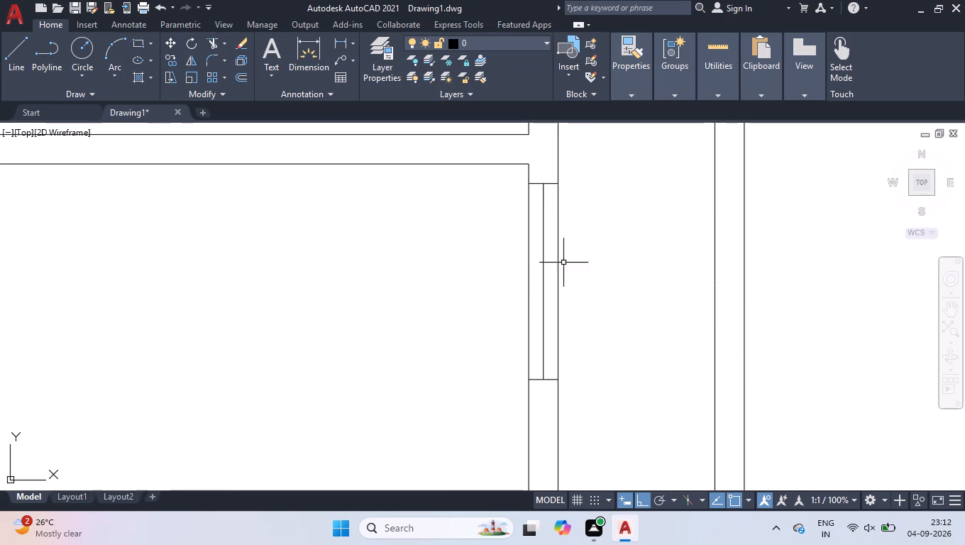
Draw a short line along the west wall's inner face, across the wall between the northwest room and the small room south of it.
{"action": "scroll", "coordinate": [580, 323], "scroll_direction": "down", "scroll_amount": 3}
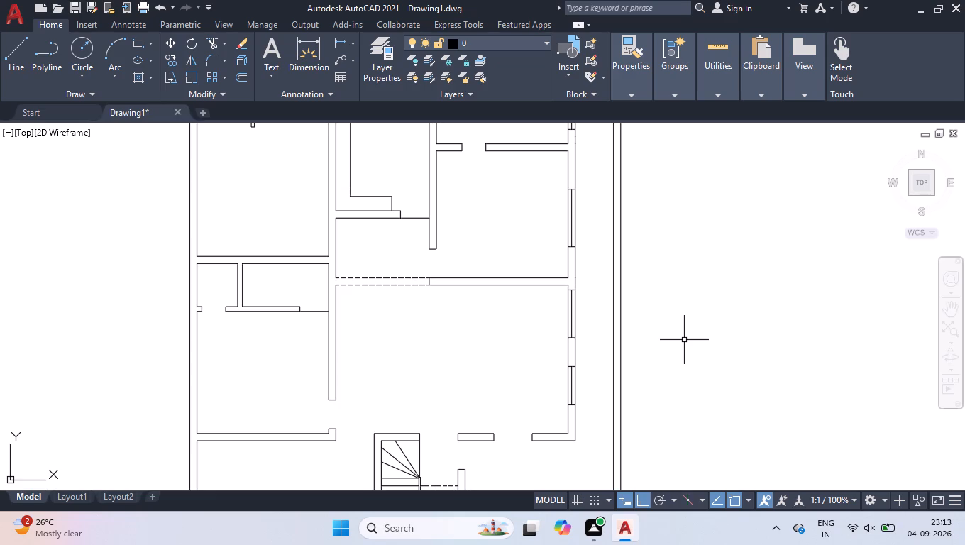
{"action": "scroll", "coordinate": [595, 397], "scroll_direction": "down", "scroll_amount": 2}
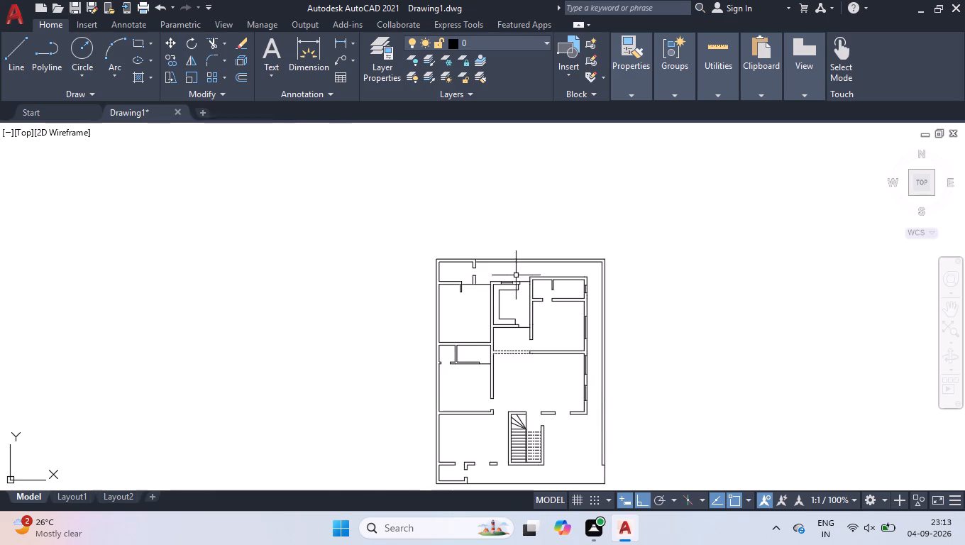
{"action": "scroll", "coordinate": [512, 273], "scroll_direction": "up", "scroll_amount": 2}
{"action": "scroll", "coordinate": [537, 272], "scroll_direction": "down", "scroll_amount": 1}
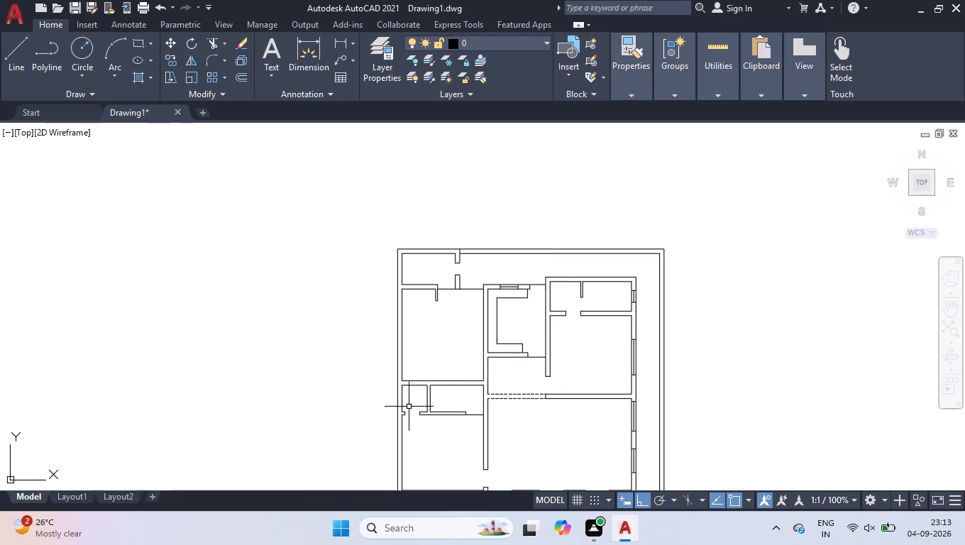
{"action": "scroll", "coordinate": [412, 400], "scroll_direction": "up", "scroll_amount": 5}
{"action": "key", "text": "l"}
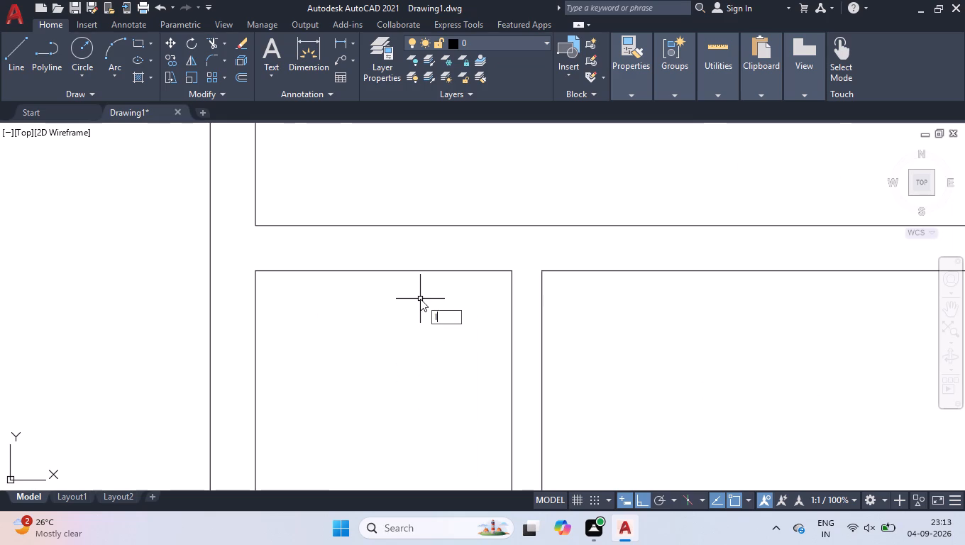
{"action": "key", "text": "Return"}
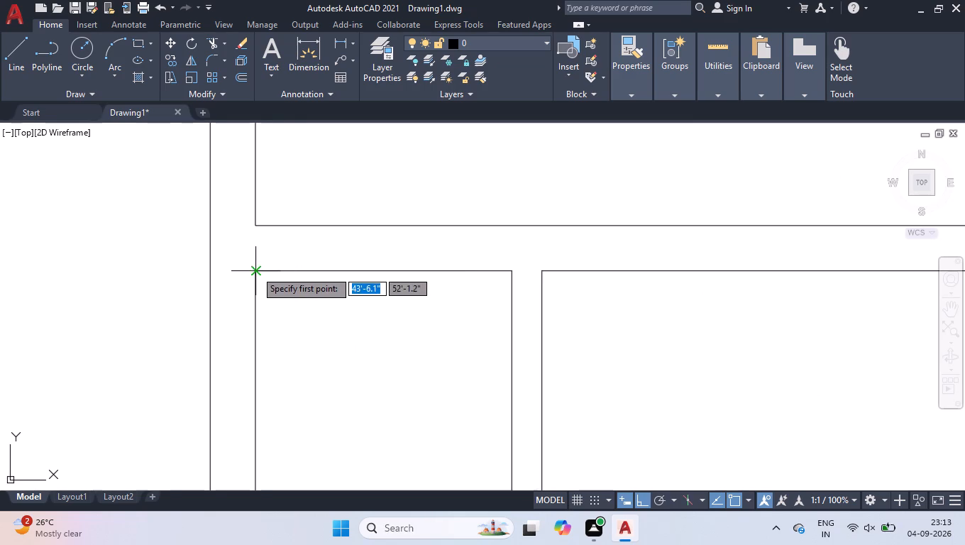
{"action": "left_click", "coordinate": [255, 270]}
{"action": "left_click", "coordinate": [255, 226]}
{"action": "key", "text": "space"}
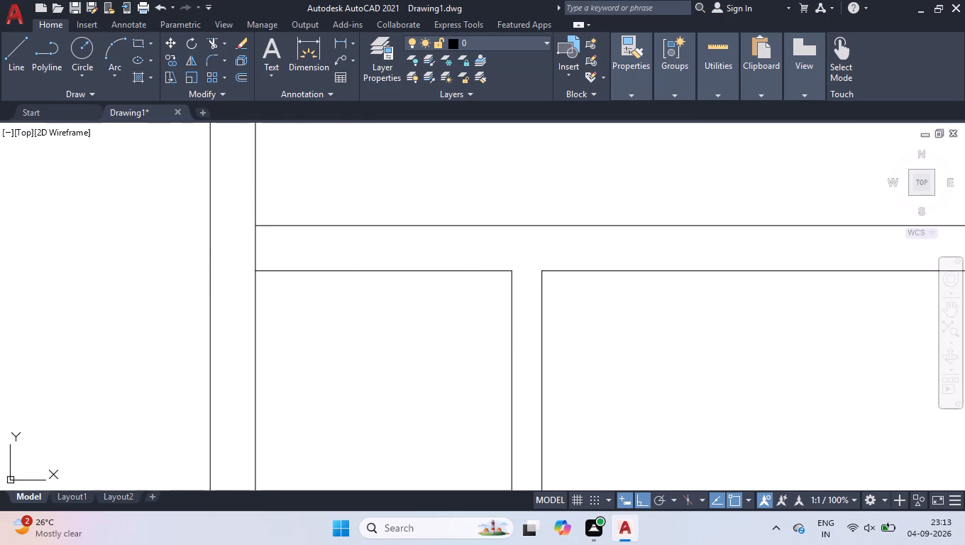
Move the short line across the small room's north wall 6" east, and then another 3" east.
{"action": "left_click", "coordinate": [243, 209]}
{"action": "left_click", "coordinate": [289, 290]}
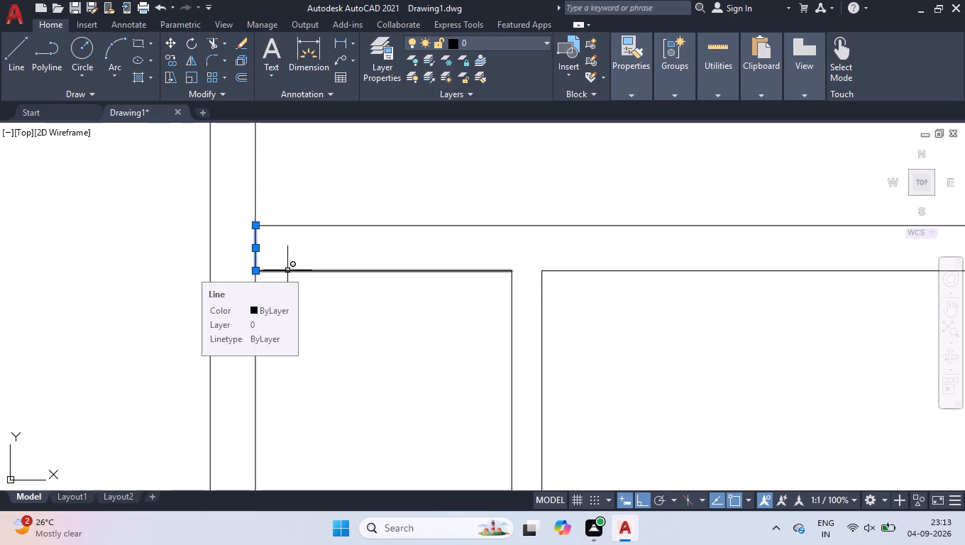
{"action": "left_click", "coordinate": [253, 248]}
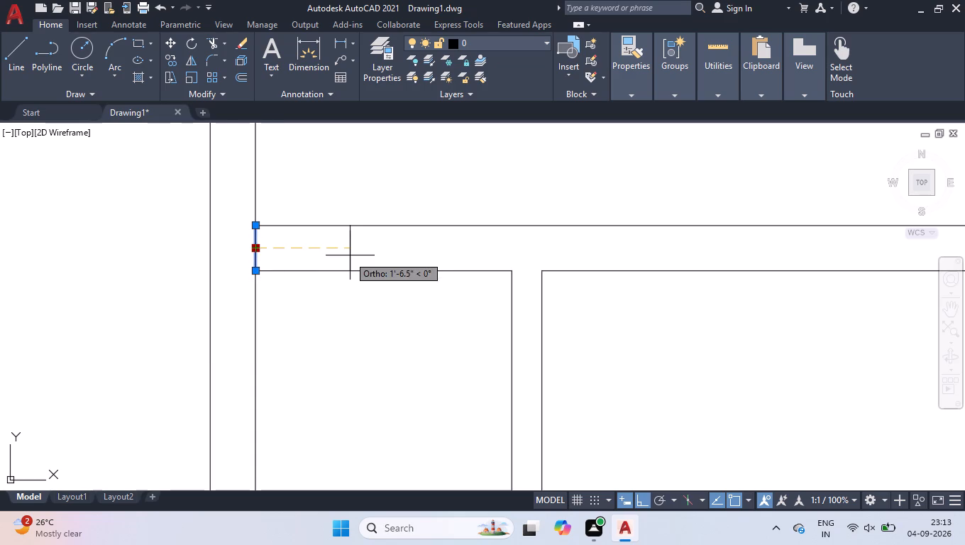
{"action": "key", "text": "6"}
{"action": "key", "text": "Return"}
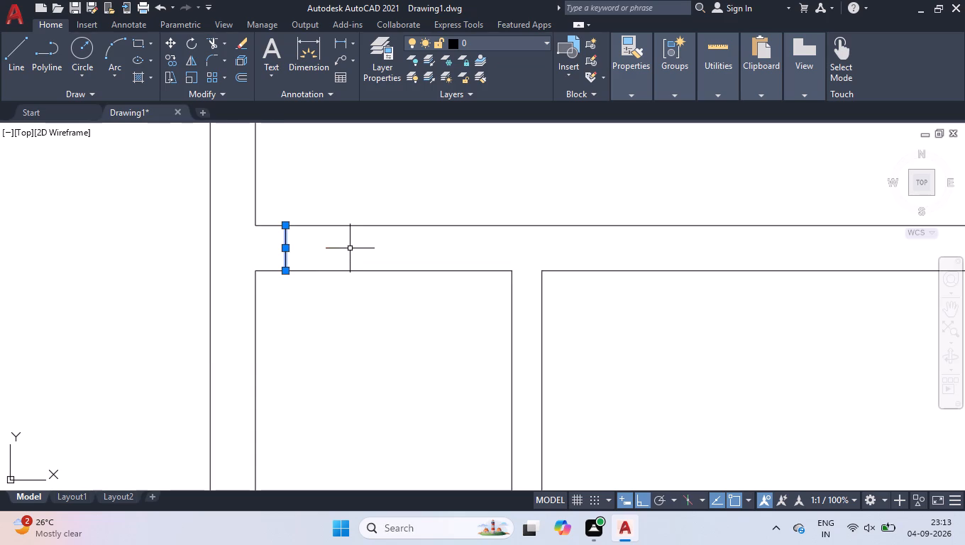
{"action": "left_click", "coordinate": [284, 250]}
{"action": "key", "text": "3"}
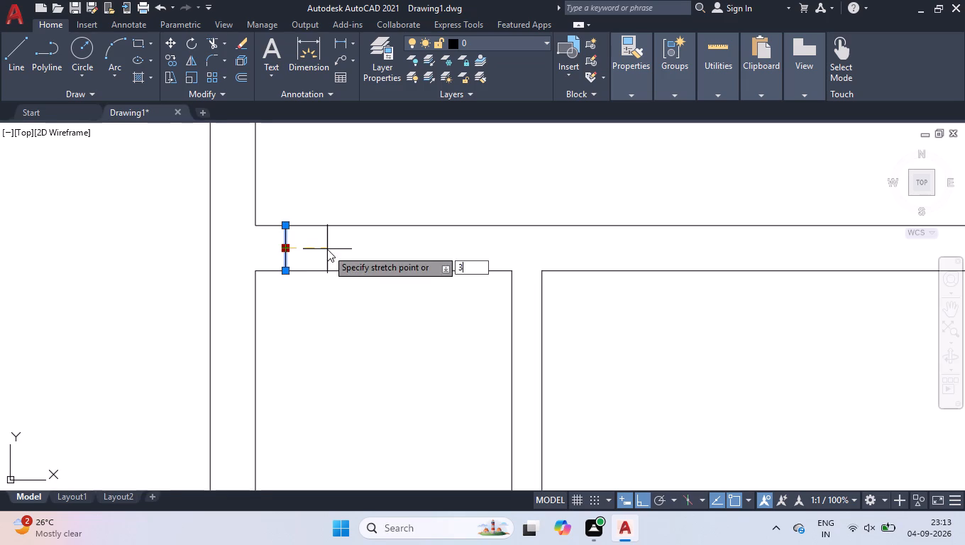
{"action": "key", "text": "Return"}
Offset the moved cross line 3' east to mark the far side of the opening in the small room's north wall.
{"action": "type", "text": "off"}
{"action": "key", "text": "Return"}
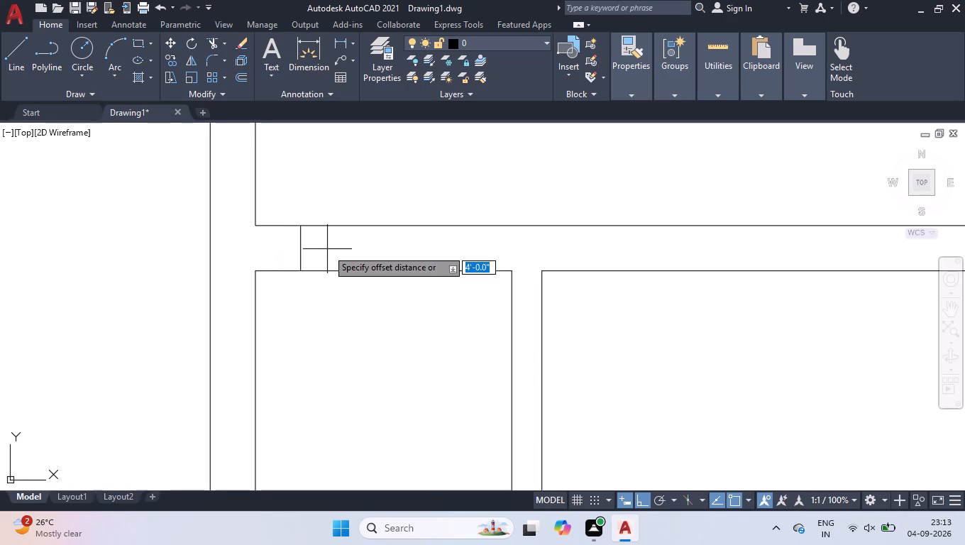
{"action": "type", "text": "3'"}
{"action": "key", "text": "Return"}
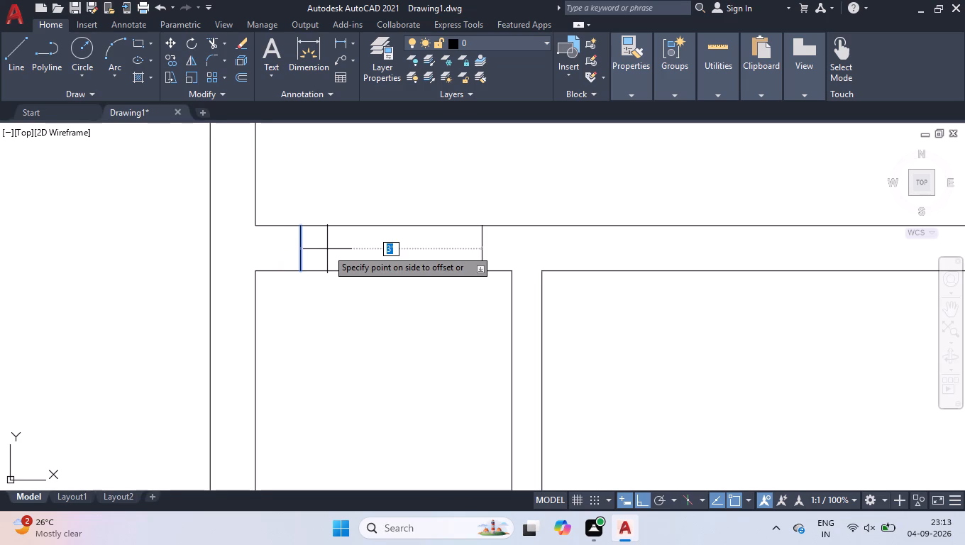
{"action": "left_click", "coordinate": [327, 249]}
{"action": "key", "text": "space"}
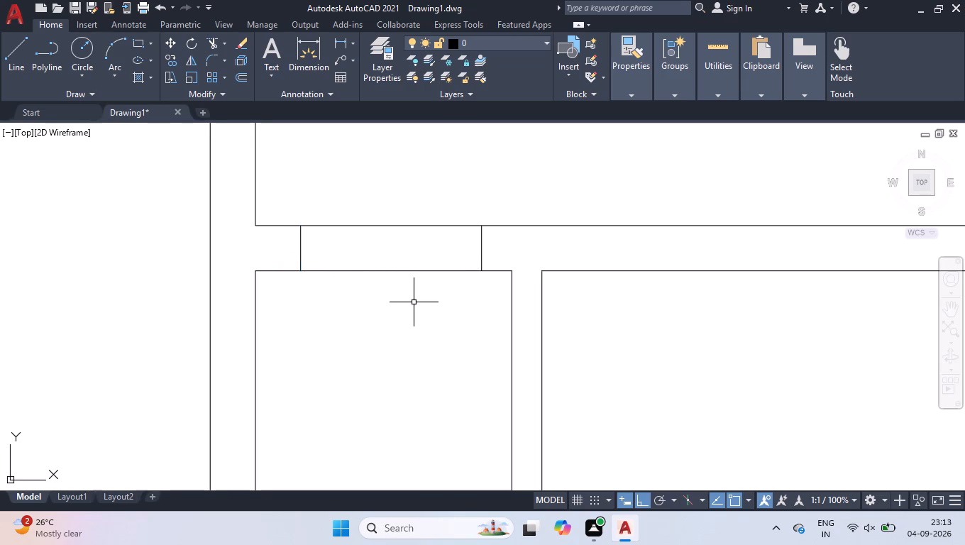
Draw a line across the north end of the small room's east partition wall and move it 1'3" south.
{"action": "key", "text": "l"}
{"action": "key", "text": "Return"}
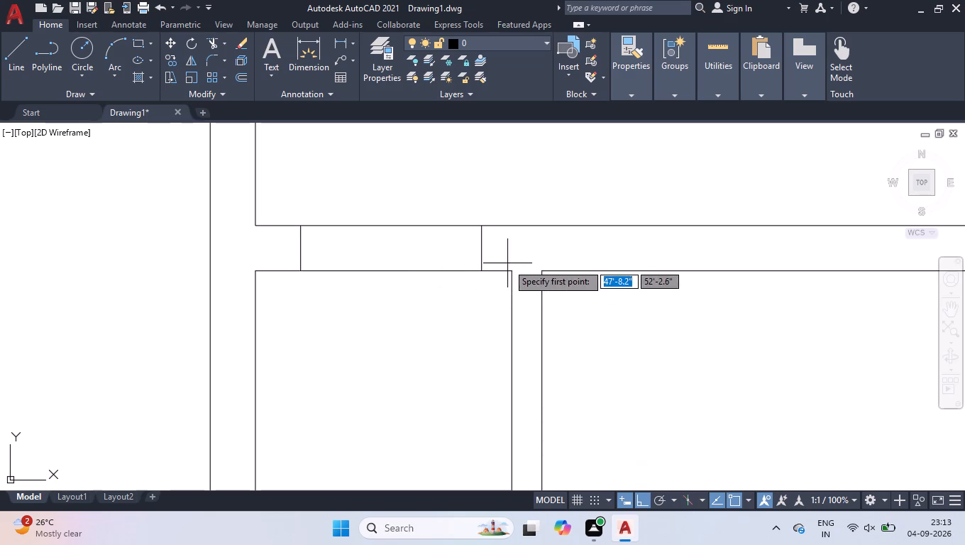
{"action": "left_click", "coordinate": [512, 272]}
{"action": "left_click", "coordinate": [539, 272]}
{"action": "key", "text": "space"}
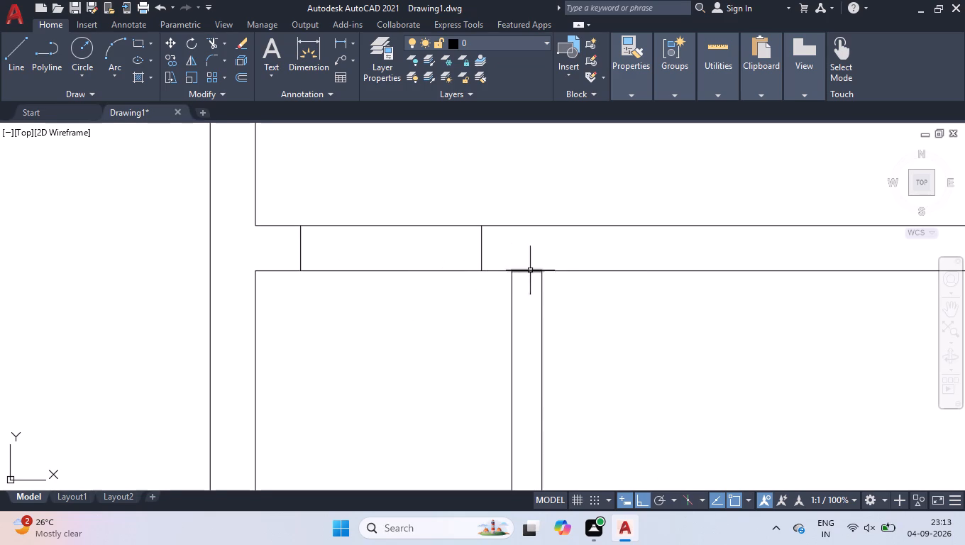
{"action": "left_click", "coordinate": [503, 258]}
{"action": "left_click", "coordinate": [581, 326]}
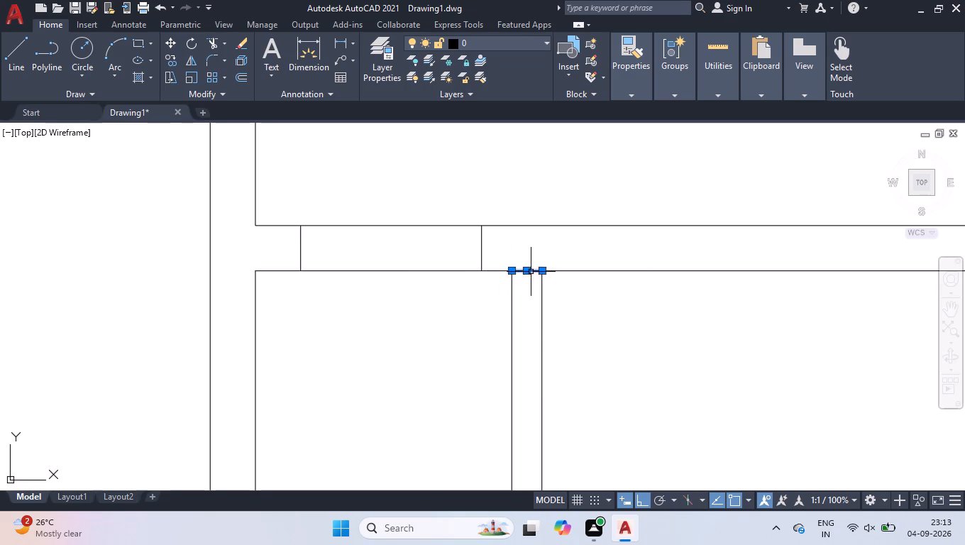
{"action": "left_click", "coordinate": [529, 270]}
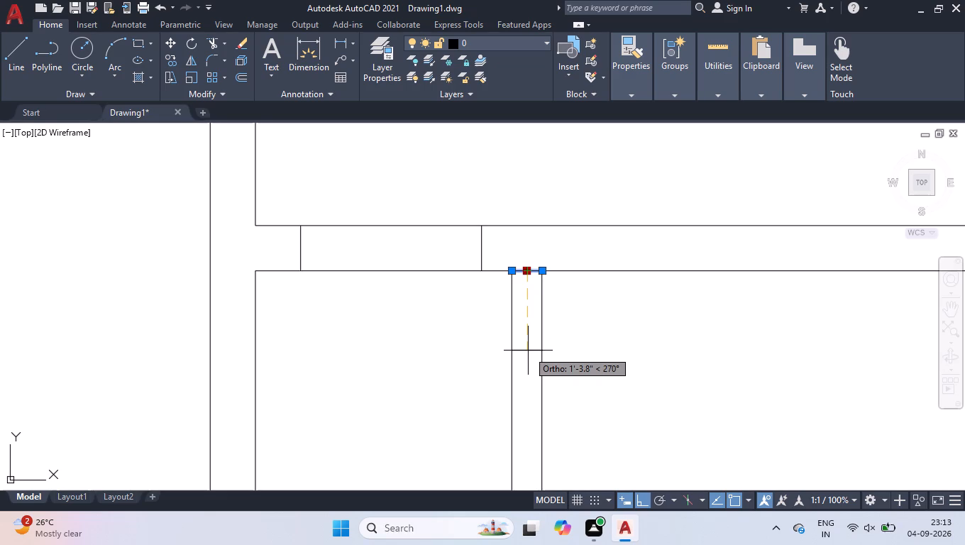
{"action": "type", "text": "1'3"}
{"action": "key", "text": "Return"}
Offset the partition wall's cross line 2' south to mark the other side of the opening.
{"action": "type", "text": "od"}
{"action": "key", "text": "BackSpace"}
{"action": "type", "text": "ff"}
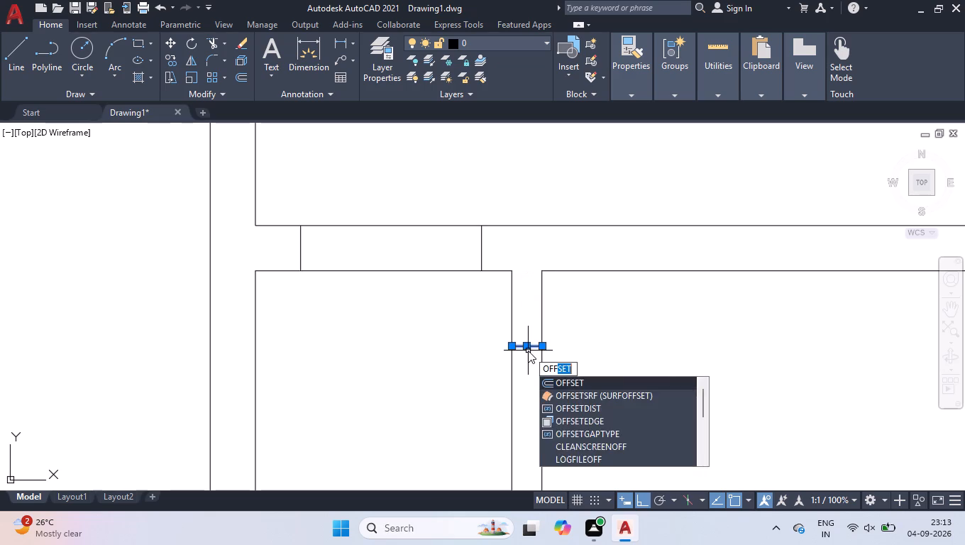
{"action": "key", "text": "Return"}
{"action": "type", "text": "2'"}
{"action": "key", "text": "Return"}
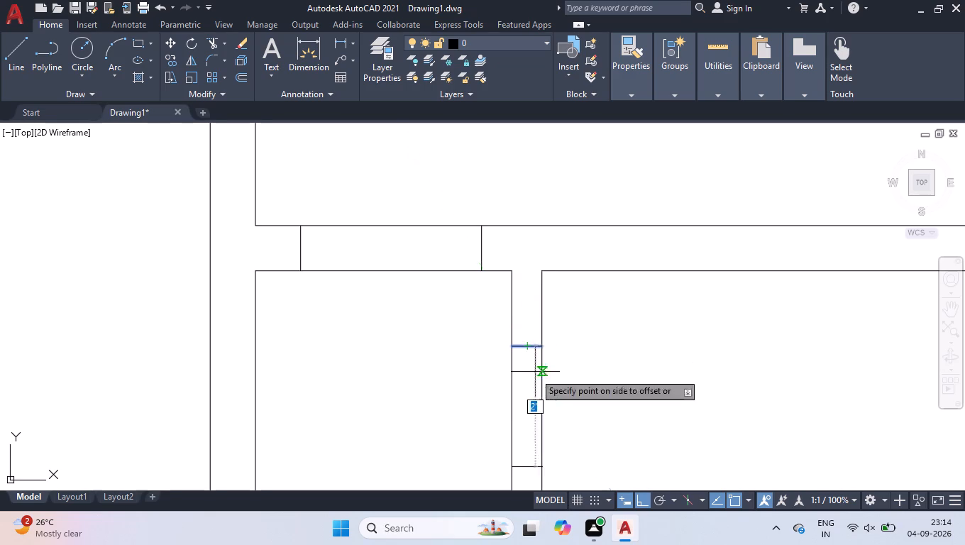
{"action": "left_click", "coordinate": [526, 392]}
{"action": "key", "text": "space"}
Draw the centre line between the midpoints of the two cross lines in the small room's east partition wall.
{"action": "scroll", "coordinate": [526, 392], "scroll_direction": "down", "scroll_amount": 4}
{"action": "scroll", "coordinate": [526, 413], "scroll_direction": "up", "scroll_amount": 1}
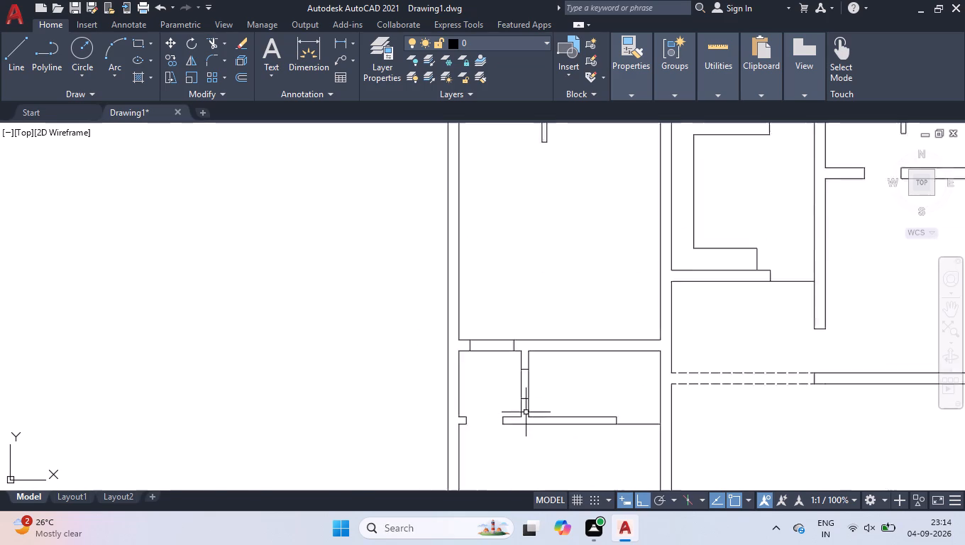
{"action": "scroll", "coordinate": [526, 412], "scroll_direction": "up", "scroll_amount": 2}
{"action": "key", "text": "l"}
{"action": "key", "text": "Return"}
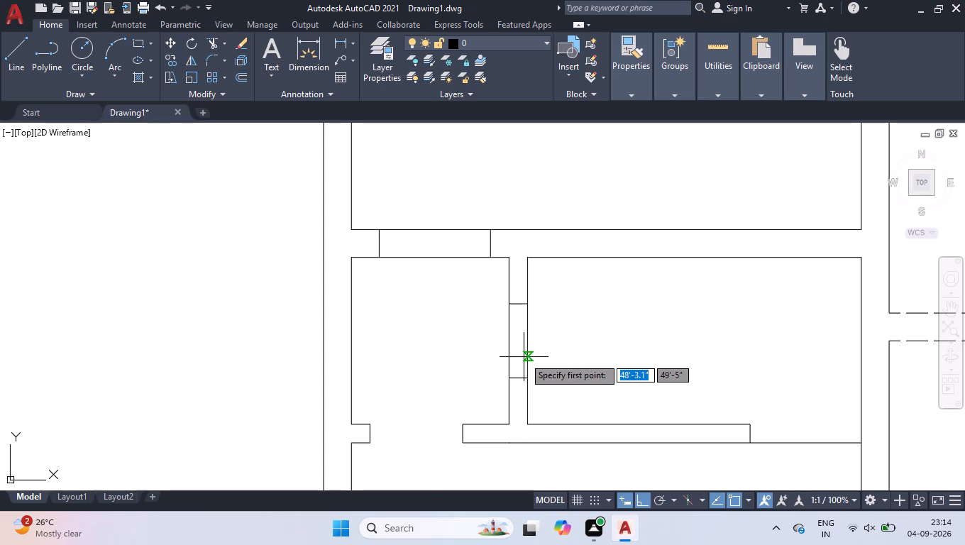
{"action": "scroll", "coordinate": [526, 355], "scroll_direction": "up", "scroll_amount": 1}
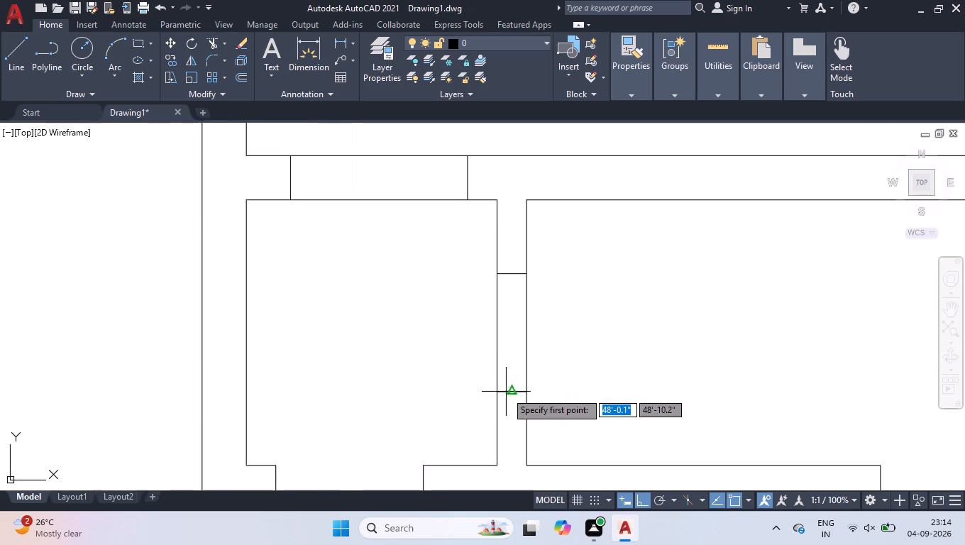
{"action": "left_click", "coordinate": [510, 392]}
{"action": "left_click", "coordinate": [510, 274]}
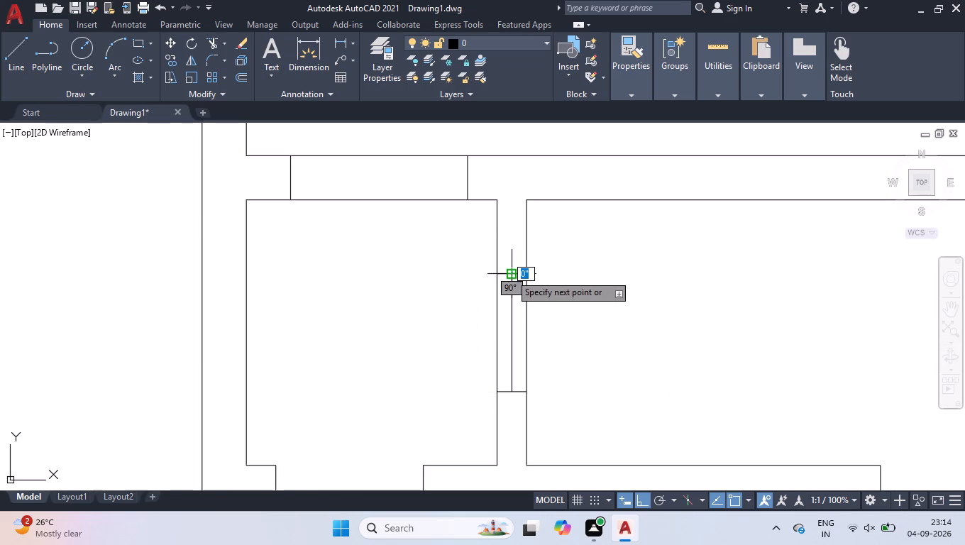
{"action": "key", "text": "space"}
Draw the centre line between the midpoints of the cross lines of the 3' opening in the small room's north wall.
{"action": "scroll", "coordinate": [541, 318], "scroll_direction": "down", "scroll_amount": 2}
{"action": "scroll", "coordinate": [477, 257], "scroll_direction": "up", "scroll_amount": 1}
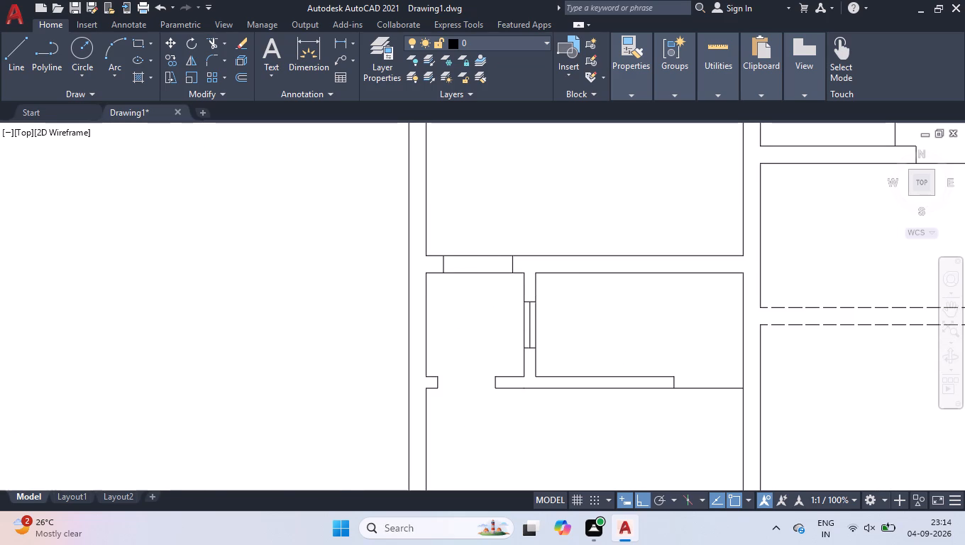
{"action": "scroll", "coordinate": [477, 257], "scroll_direction": "up", "scroll_amount": 1}
{"action": "key", "text": "space"}
{"action": "left_click", "coordinate": [387, 272]}
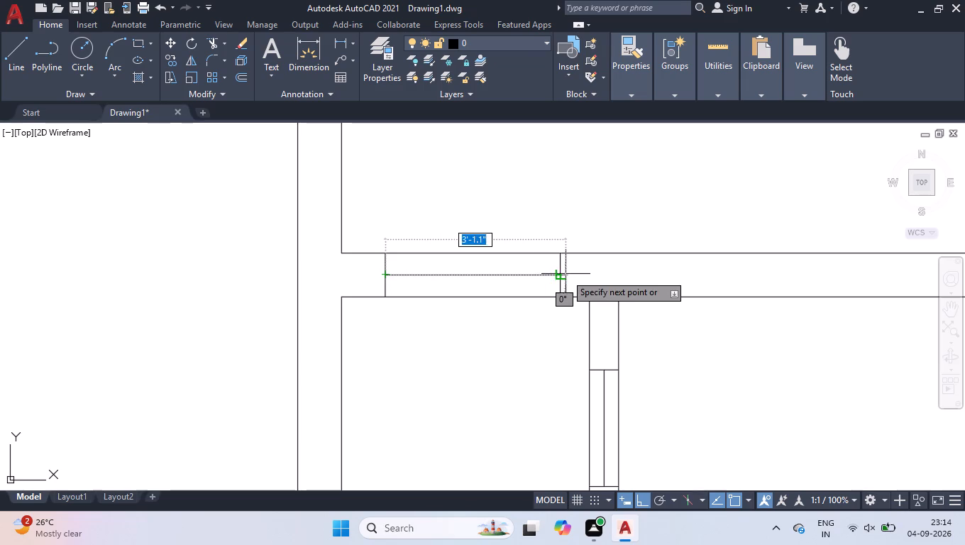
{"action": "left_click", "coordinate": [561, 276]}
{"action": "key", "text": "space"}
Draw a centre line across the opening in the small room's south wall, between the midpoints of its end lines.
{"action": "scroll", "coordinate": [566, 288], "scroll_direction": "down", "scroll_amount": 2}
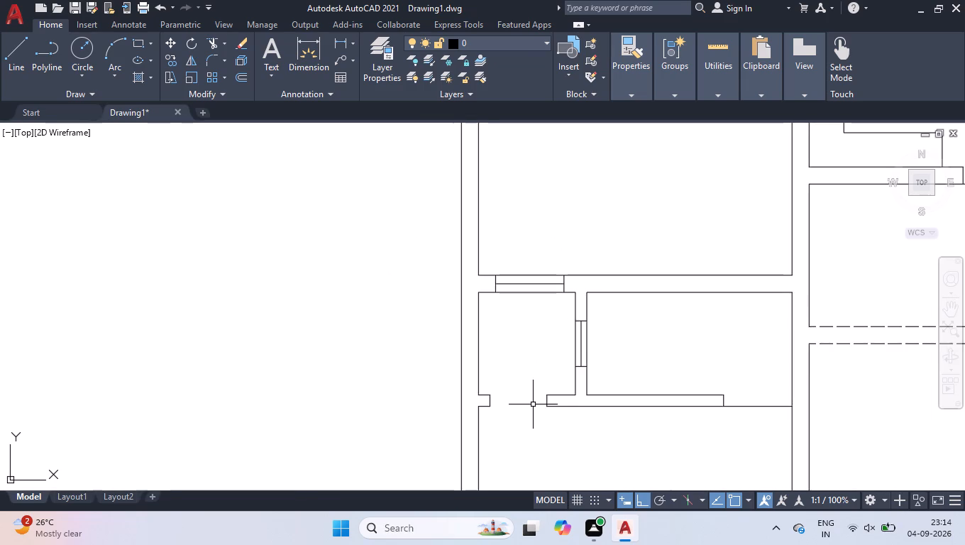
{"action": "scroll", "coordinate": [533, 404], "scroll_direction": "up", "scroll_amount": 3}
{"action": "key", "text": "space"}
{"action": "left_click", "coordinate": [354, 392]}
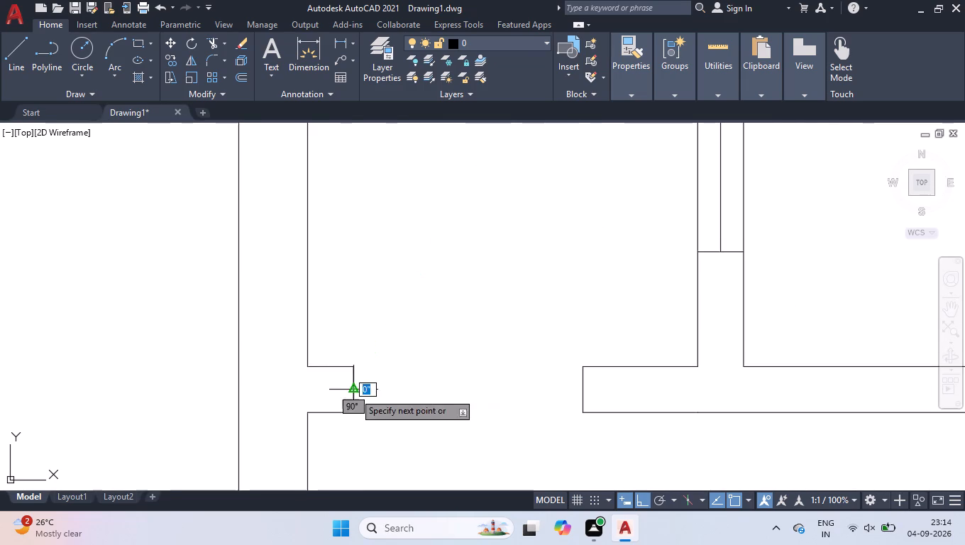
{"action": "left_click", "coordinate": [585, 388]}
{"action": "key", "text": "space"}
Close the small room's south-wall opening with lines along the north and south wall faces.
{"action": "key", "text": "space"}
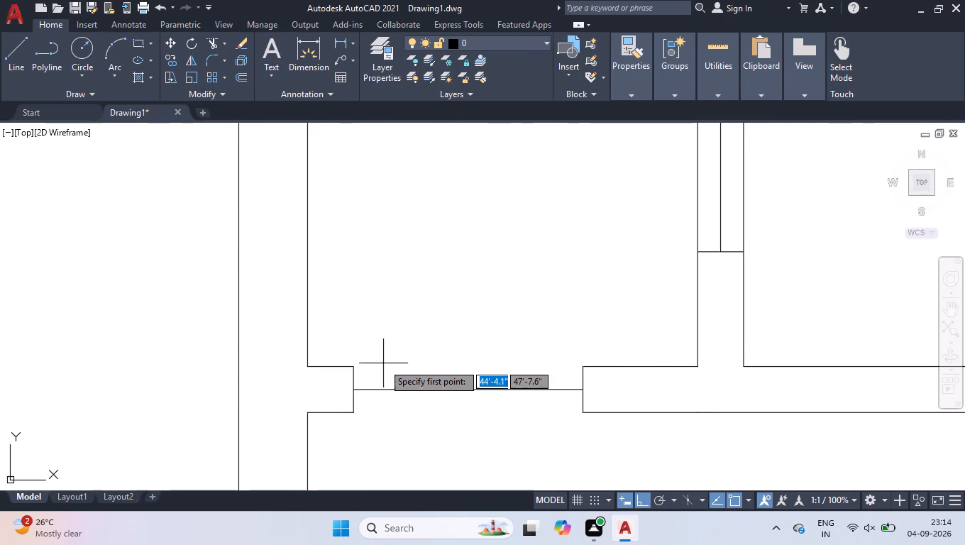
{"action": "left_click", "coordinate": [355, 367]}
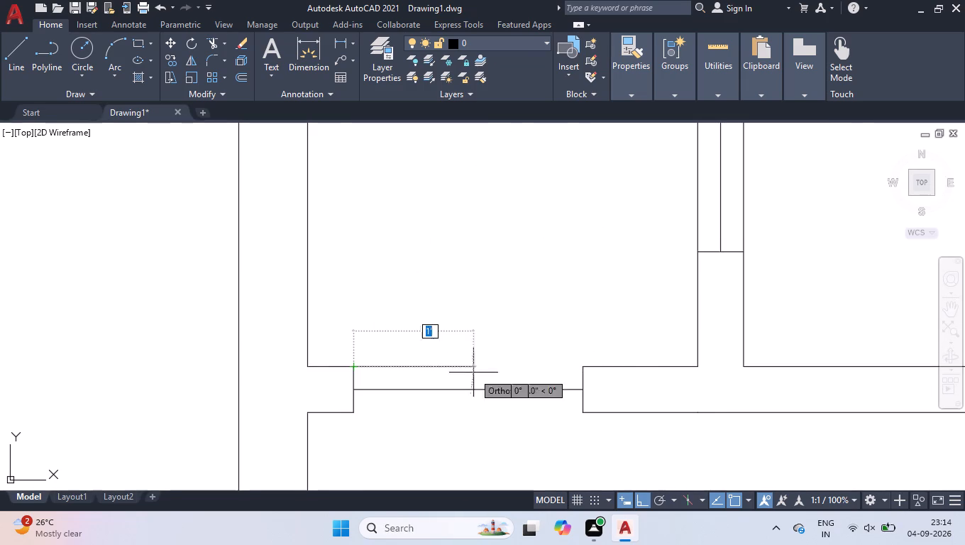
{"action": "left_click", "coordinate": [580, 368]}
{"action": "key", "text": "space"}
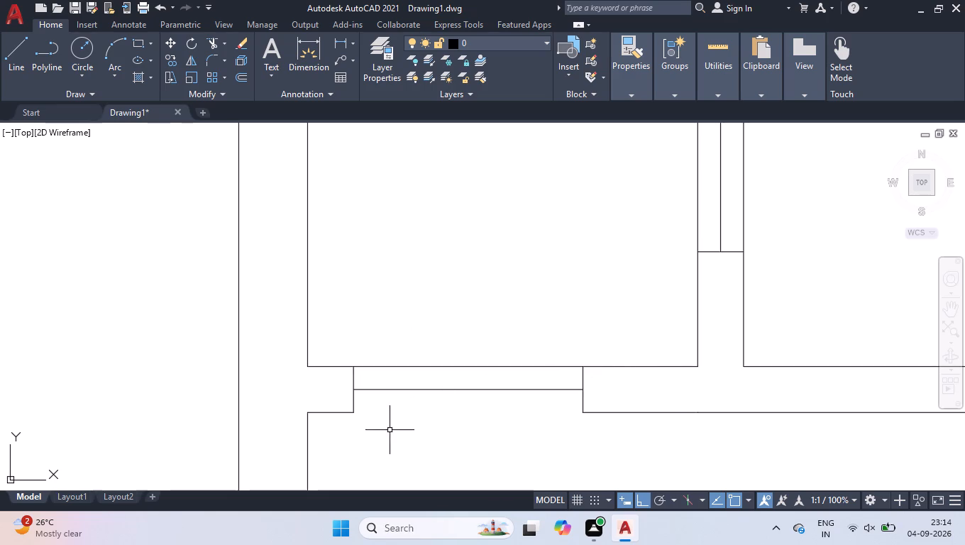
{"action": "key", "text": "space"}
{"action": "left_click", "coordinate": [351, 412]}
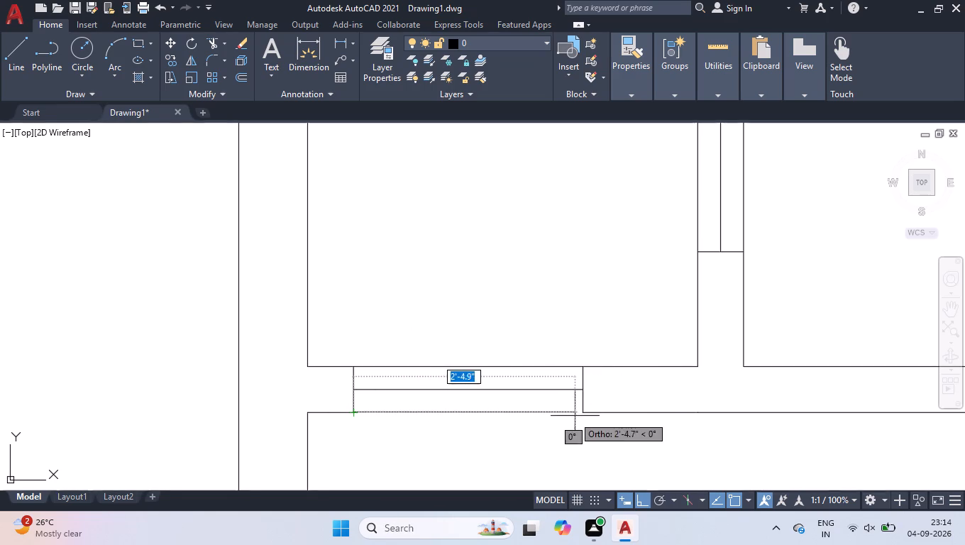
{"action": "left_click", "coordinate": [583, 413]}
{"action": "key", "text": "space"}
Draw a rectangular outline 2' deep and about 7'5" long in the southwest corner of the west room south of the small rooms.
{"action": "scroll", "coordinate": [564, 423], "scroll_direction": "down", "scroll_amount": 3}
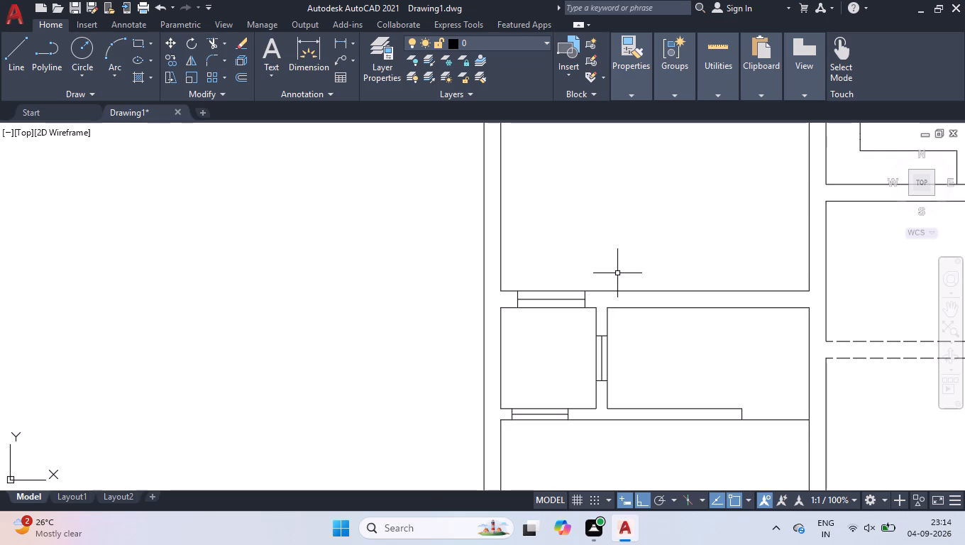
{"action": "scroll", "coordinate": [620, 276], "scroll_direction": "down", "scroll_amount": 2}
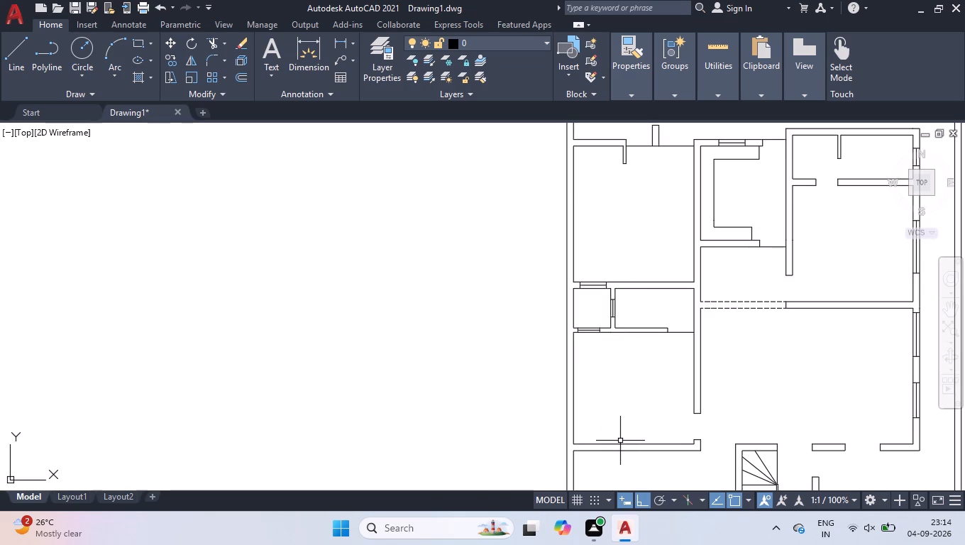
{"action": "scroll", "coordinate": [627, 421], "scroll_direction": "up", "scroll_amount": 1}
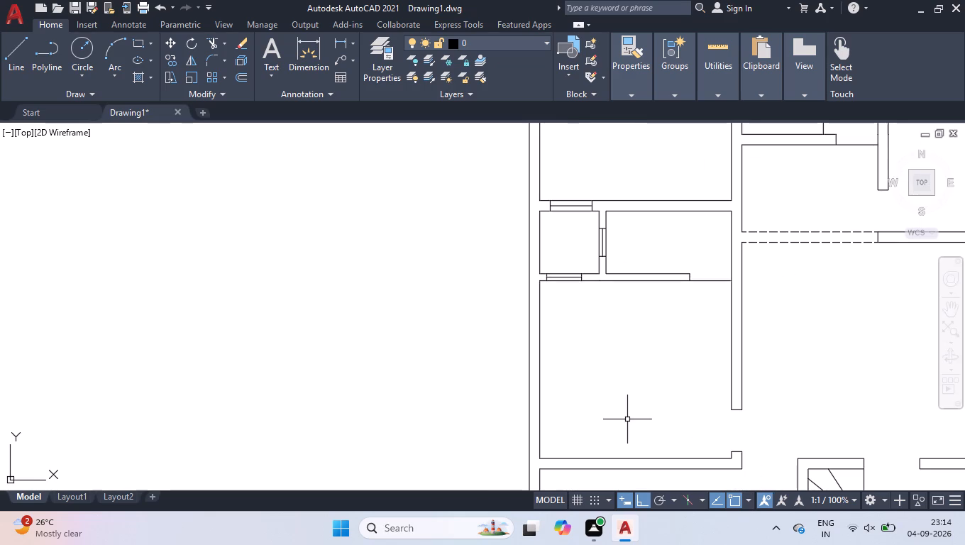
{"action": "key", "text": "l"}
{"action": "key", "text": "Return"}
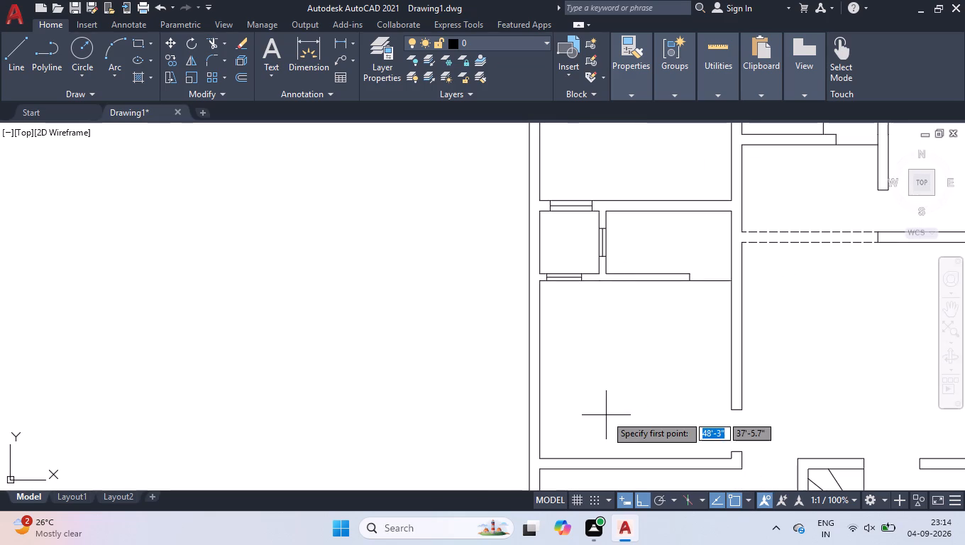
{"action": "left_click", "coordinate": [544, 458]}
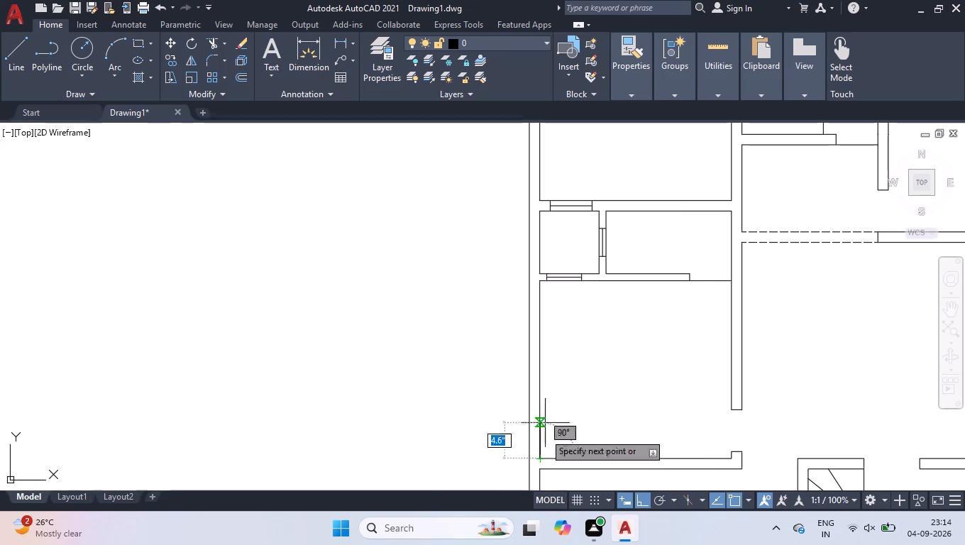
{"action": "type", "text": "2'"}
{"action": "key", "text": "Return"}
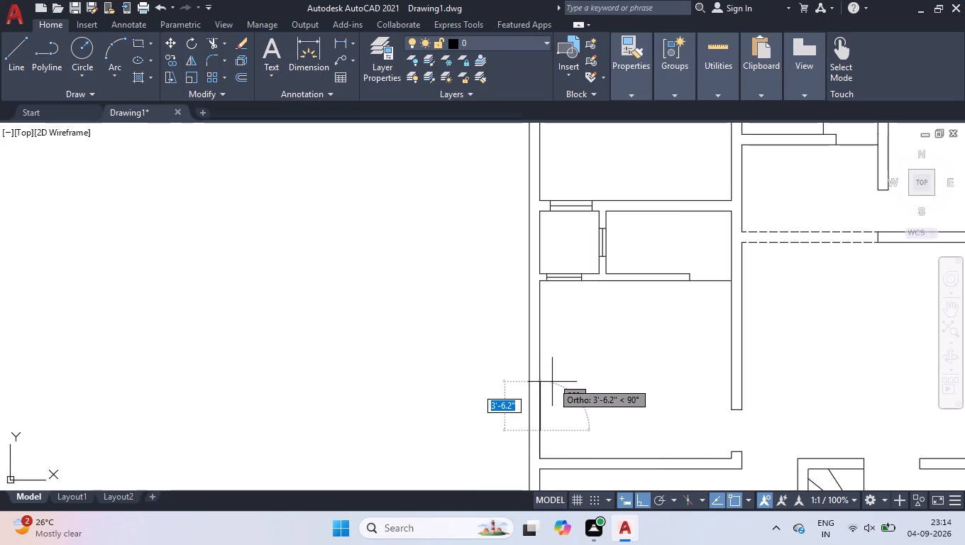
{"action": "left_click", "coordinate": [644, 432]}
{"action": "left_click", "coordinate": [646, 458]}
{"action": "key", "text": "space"}
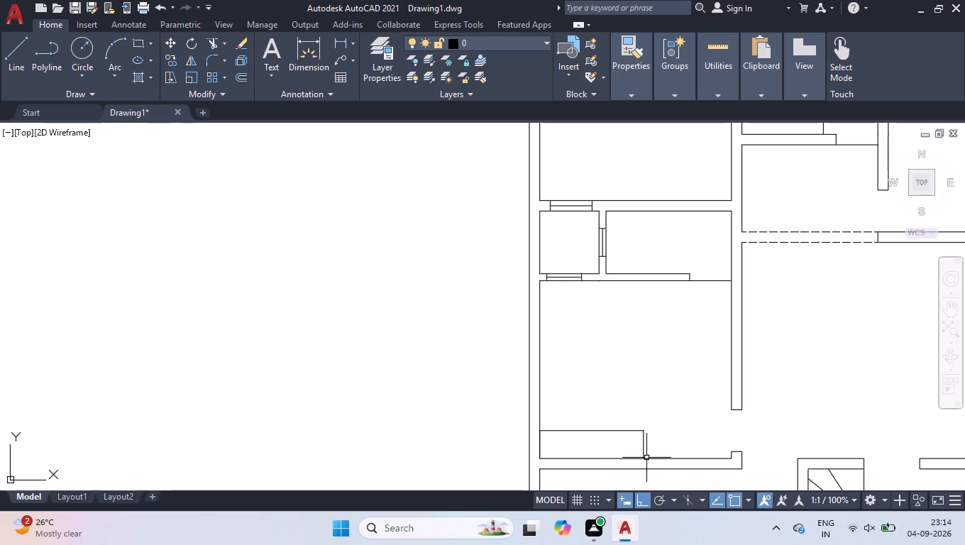
Offset the east side of the new corner outline 4" to the east.
{"action": "scroll", "coordinate": [654, 458], "scroll_direction": "up", "scroll_amount": 2}
{"action": "type", "text": "off"}
{"action": "key", "text": "Return"}
{"action": "key", "text": "4"}
{"action": "key", "text": "Return"}
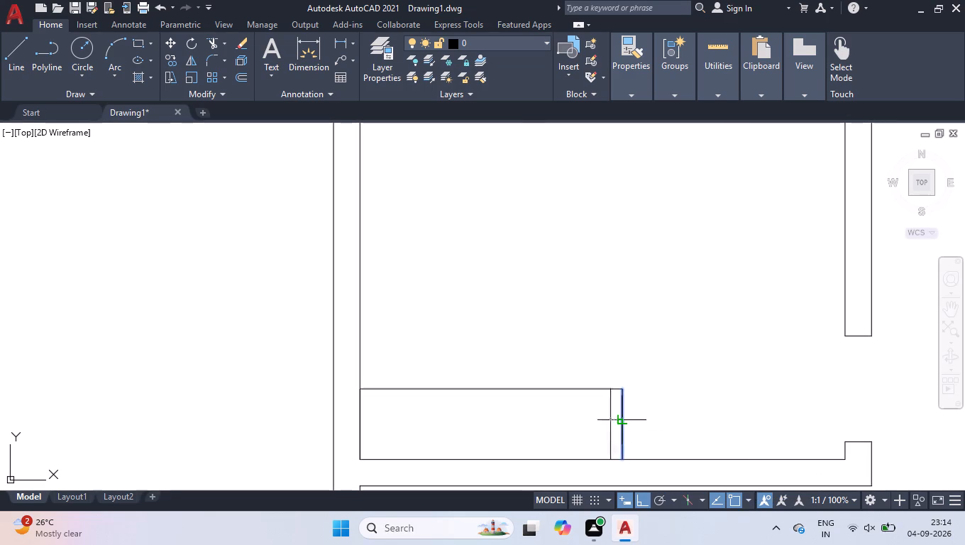
{"action": "left_click", "coordinate": [622, 420]}
{"action": "left_click", "coordinate": [654, 427]}
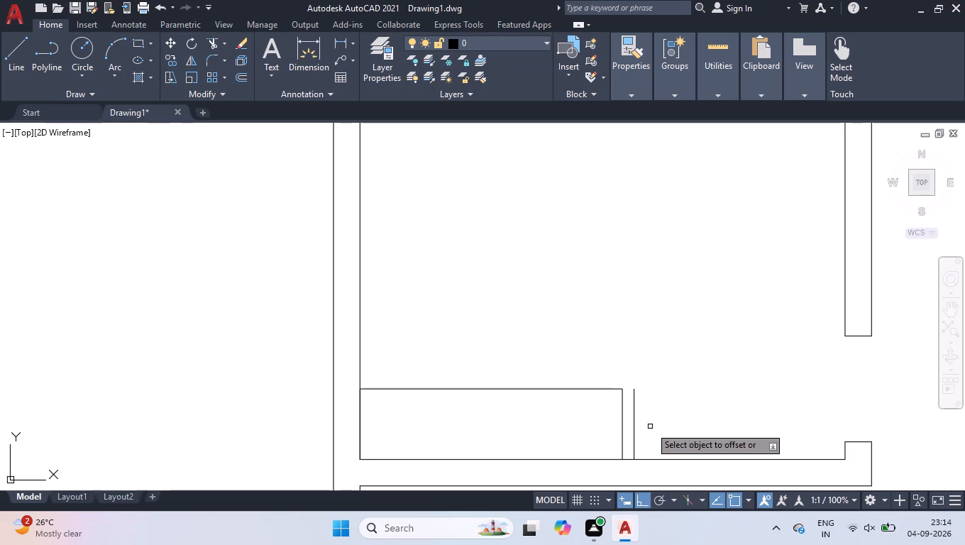
{"action": "key", "text": "Return"}
Extend the north side of the southwest-corner outline to the offset line on its east.
{"action": "type", "text": "ex"}
{"action": "key", "text": "Return"}
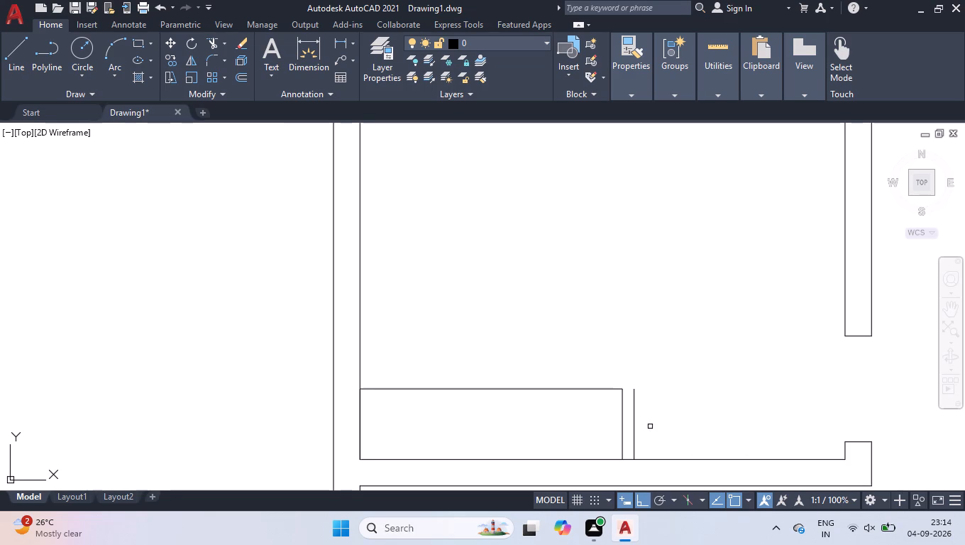
{"action": "left_click", "coordinate": [612, 388]}
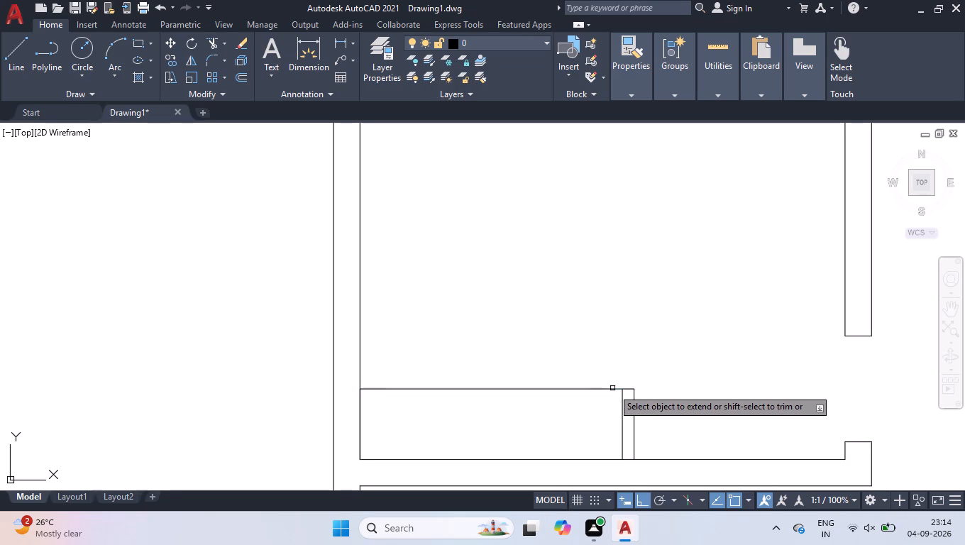
{"action": "key", "text": "space"}
Trim the wall face line between the corner outline's east side and its offset line.
{"action": "type", "text": "tr"}
{"action": "key", "text": "Return"}
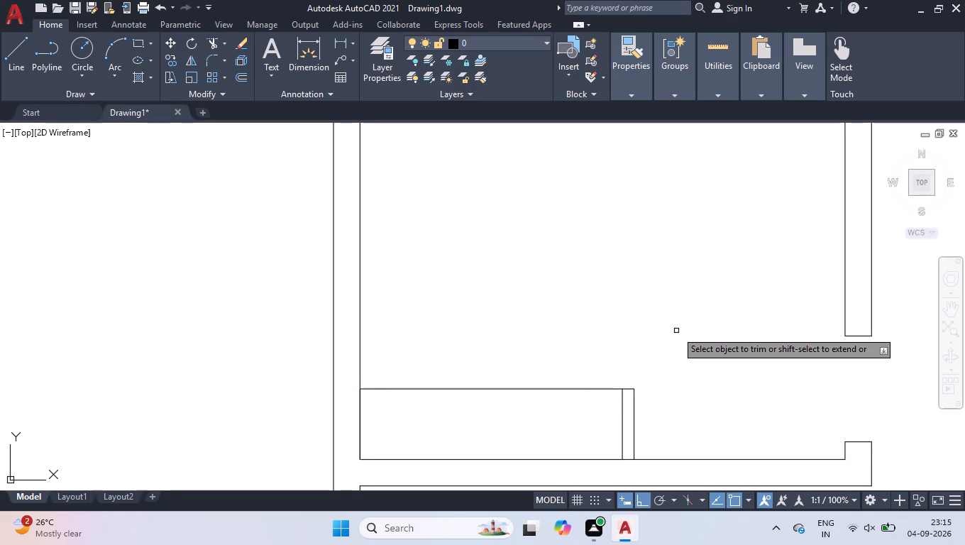
{"action": "scroll", "coordinate": [639, 462], "scroll_direction": "up", "scroll_amount": 3}
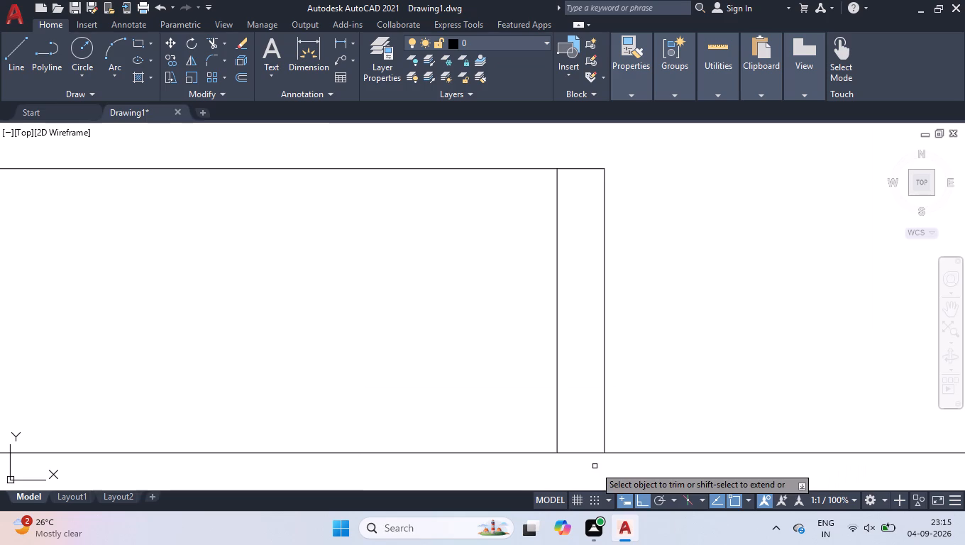
{"action": "left_click", "coordinate": [595, 466]}
{"action": "left_click", "coordinate": [583, 438]}
{"action": "key", "text": "space"}
{"action": "scroll", "coordinate": [588, 431], "scroll_direction": "down", "scroll_amount": 3}
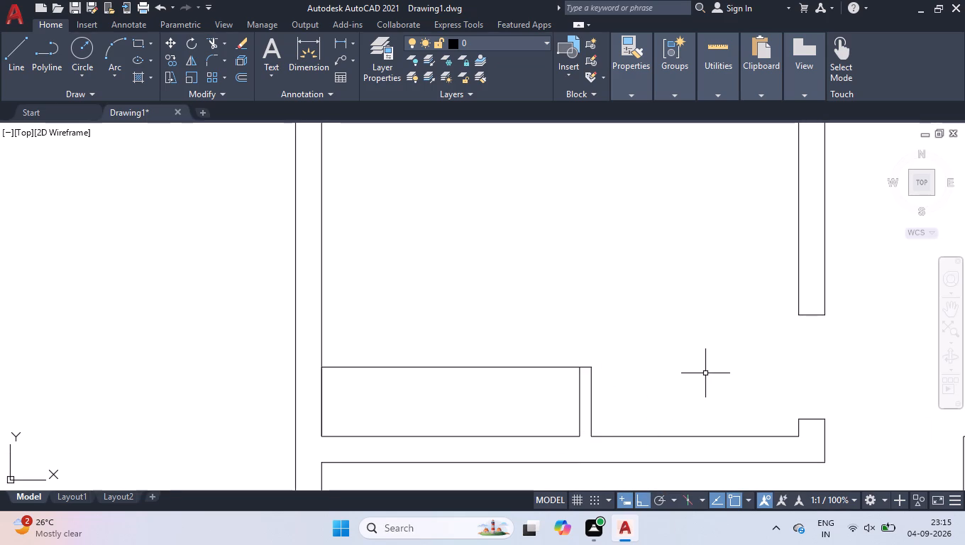
Draw a 4' line along the north wall face across the opening just west of the staircase in the south wall.
{"action": "scroll", "coordinate": [703, 385], "scroll_direction": "down", "scroll_amount": 2}
{"action": "scroll", "coordinate": [678, 309], "scroll_direction": "down", "scroll_amount": 3}
{"action": "scroll", "coordinate": [743, 368], "scroll_direction": "up", "scroll_amount": 1}
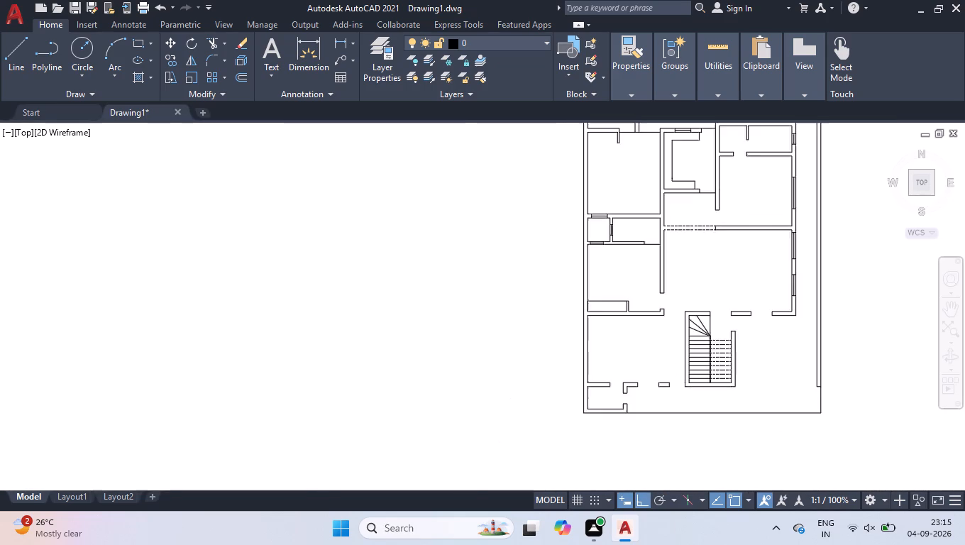
{"action": "scroll", "coordinate": [743, 368], "scroll_direction": "up", "scroll_amount": 2}
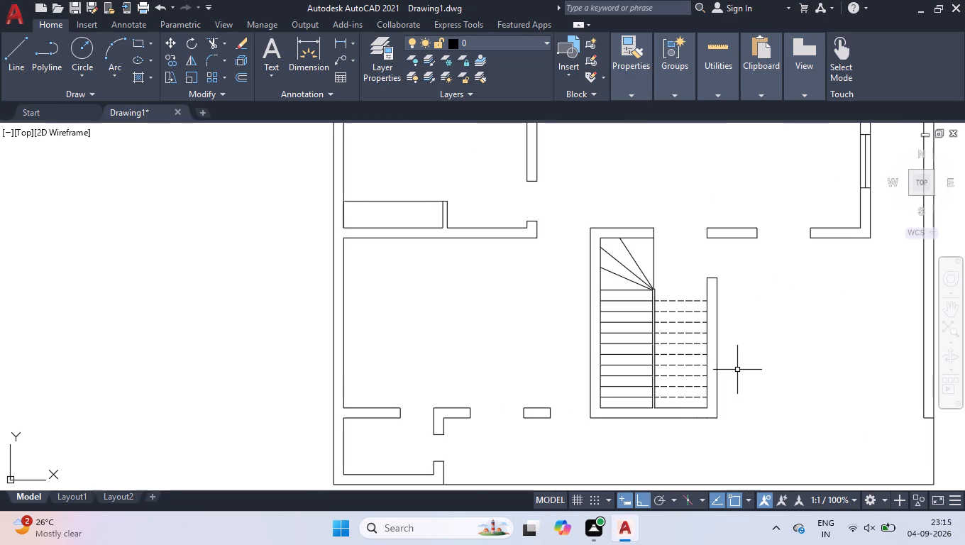
{"action": "scroll", "coordinate": [499, 420], "scroll_direction": "up", "scroll_amount": 3}
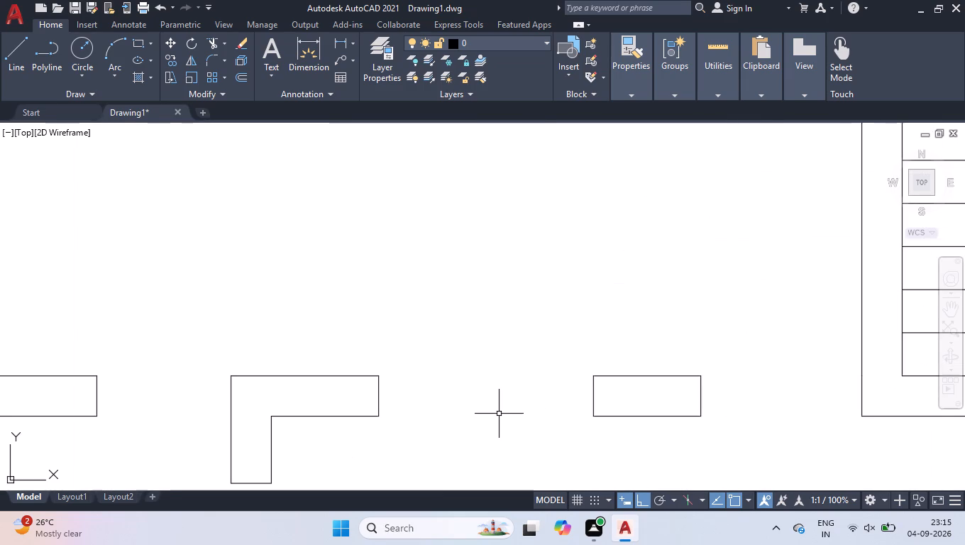
{"action": "key", "text": "space"}
{"action": "key", "text": "space"}
{"action": "key", "text": "space"}
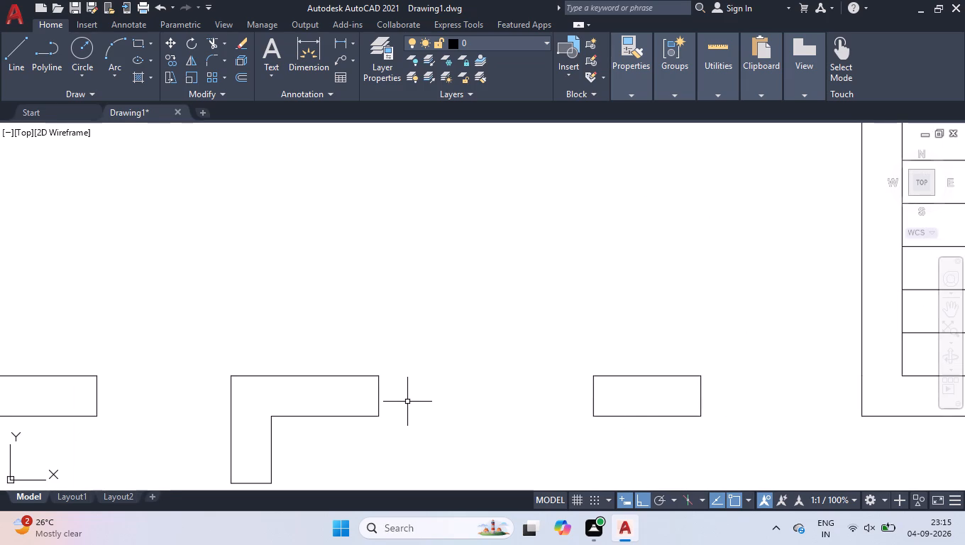
{"action": "key", "text": "l"}
{"action": "key", "text": "Return"}
{"action": "left_click", "coordinate": [377, 376]}
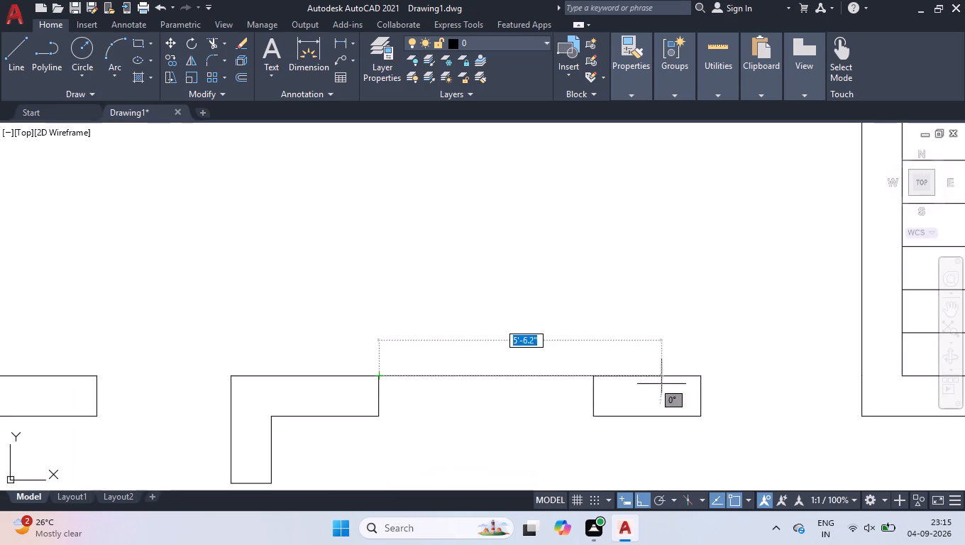
{"action": "left_click", "coordinate": [591, 375]}
{"action": "key", "text": "space"}
Complete the window in that opening with 4' lines along the wall's centre and south face.
{"action": "key", "text": "space"}
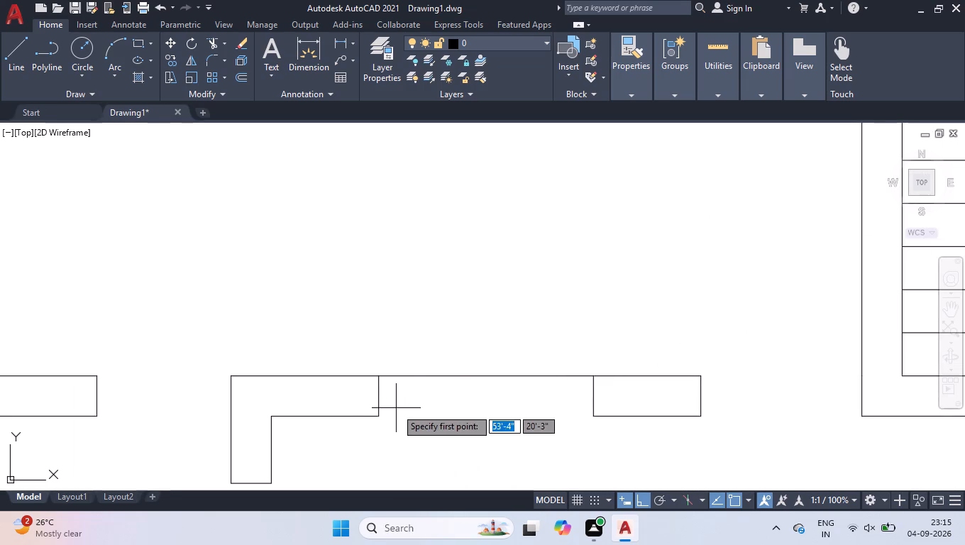
{"action": "left_click", "coordinate": [379, 397]}
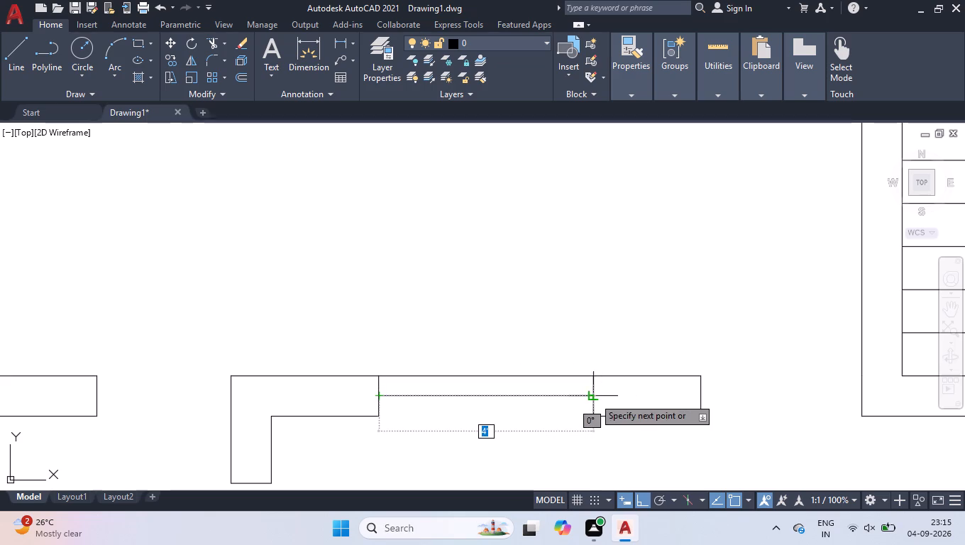
{"action": "left_click", "coordinate": [594, 397]}
{"action": "key", "text": "space"}
{"action": "key", "text": "space"}
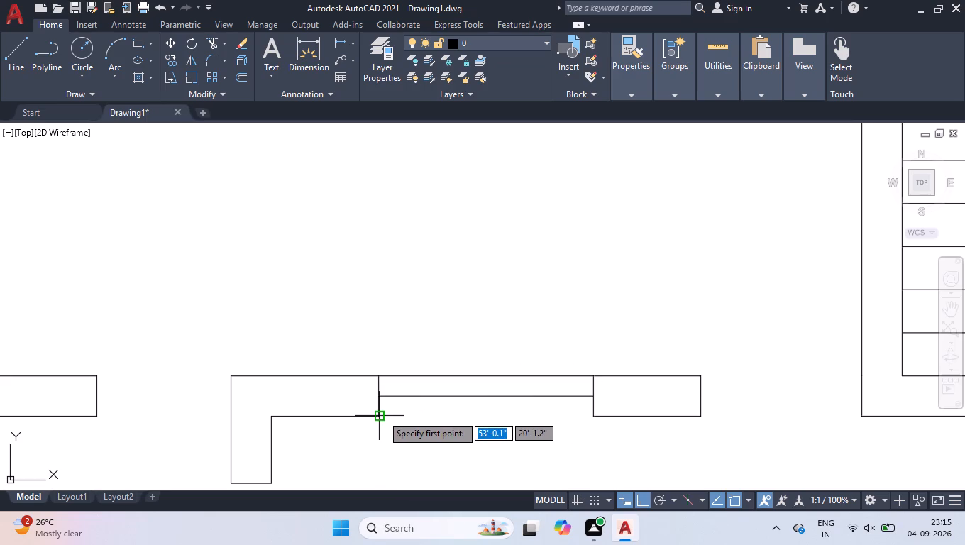
{"action": "left_click", "coordinate": [382, 415]}
{"action": "left_click", "coordinate": [594, 415]}
{"action": "key", "text": "space"}
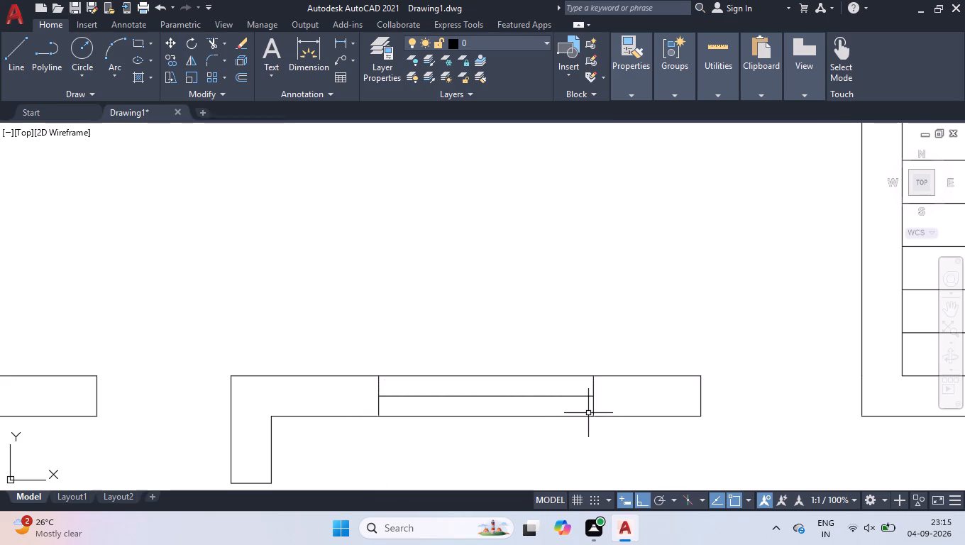
Draw a centre line across the opening in the small southwest room's east wall, between the midpoints of its end lines.
{"action": "scroll", "coordinate": [586, 413], "scroll_direction": "down", "scroll_amount": 3}
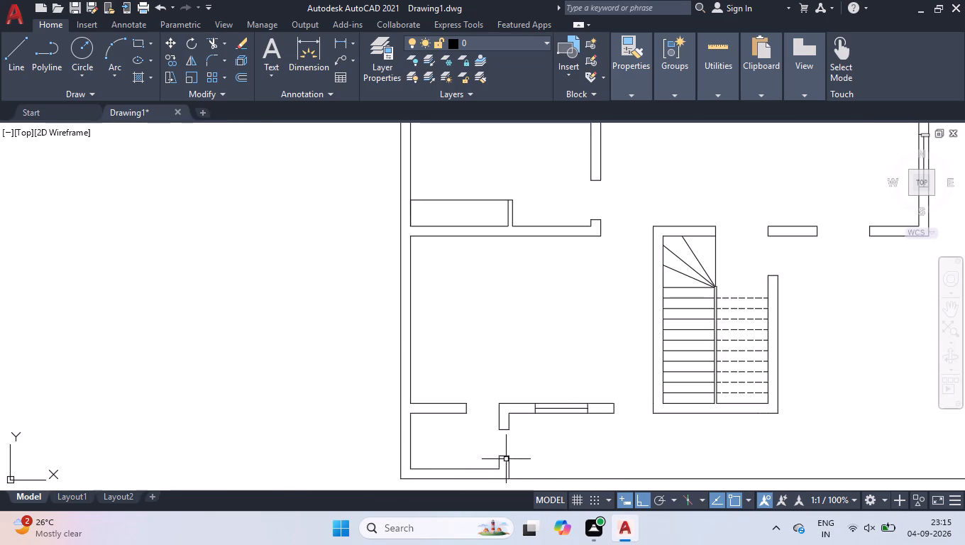
{"action": "scroll", "coordinate": [509, 459], "scroll_direction": "up", "scroll_amount": 5}
{"action": "key", "text": "space"}
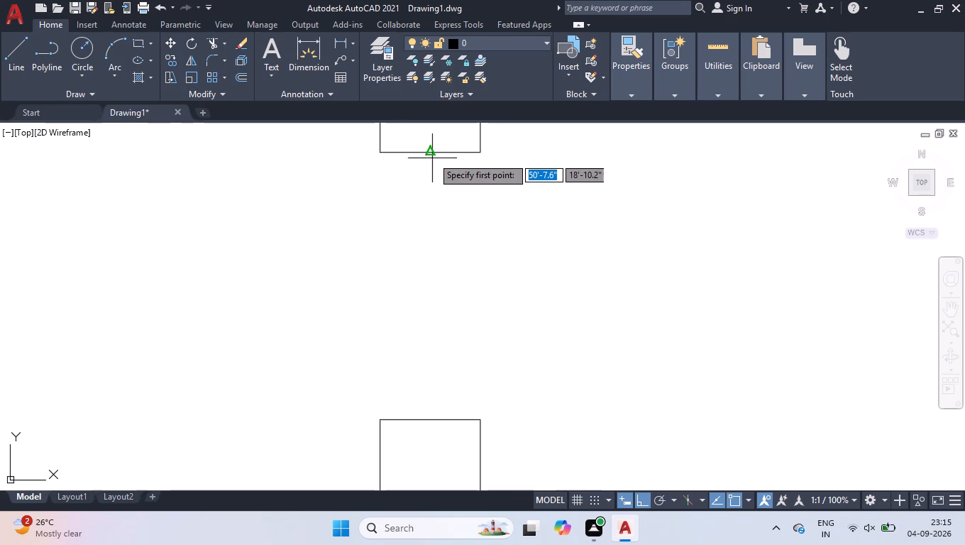
{"action": "left_click", "coordinate": [431, 155]}
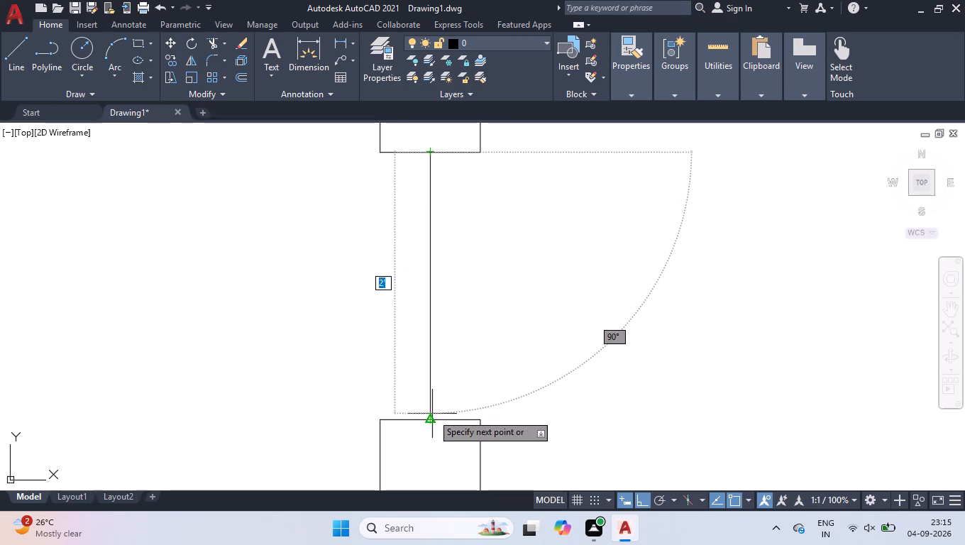
{"action": "left_click", "coordinate": [432, 417]}
{"action": "key", "text": "space"}
{"action": "scroll", "coordinate": [432, 396], "scroll_direction": "down", "scroll_amount": 2}
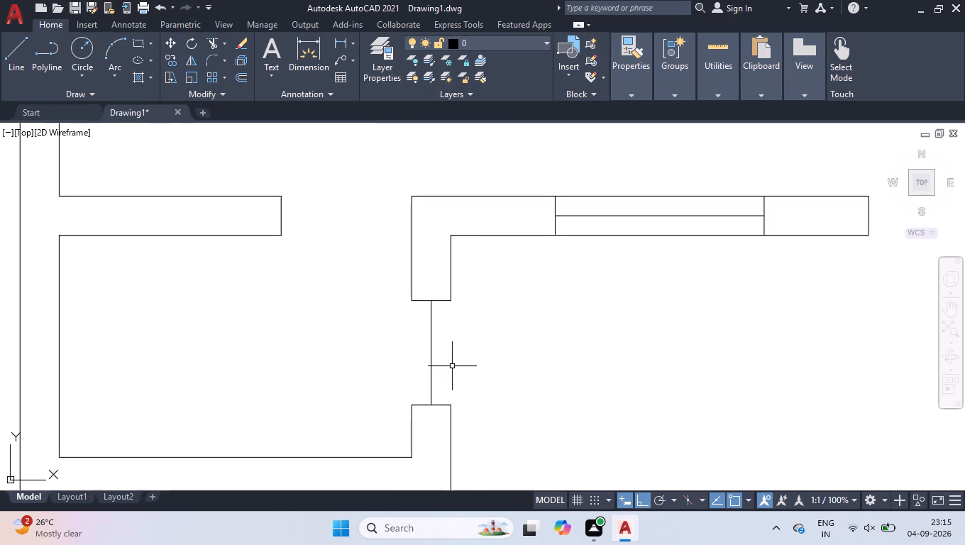
Extend the east and west wall face lines across the opening in the small southwest room's east wall.
{"action": "type", "text": "ex"}
{"action": "key", "text": "Return"}
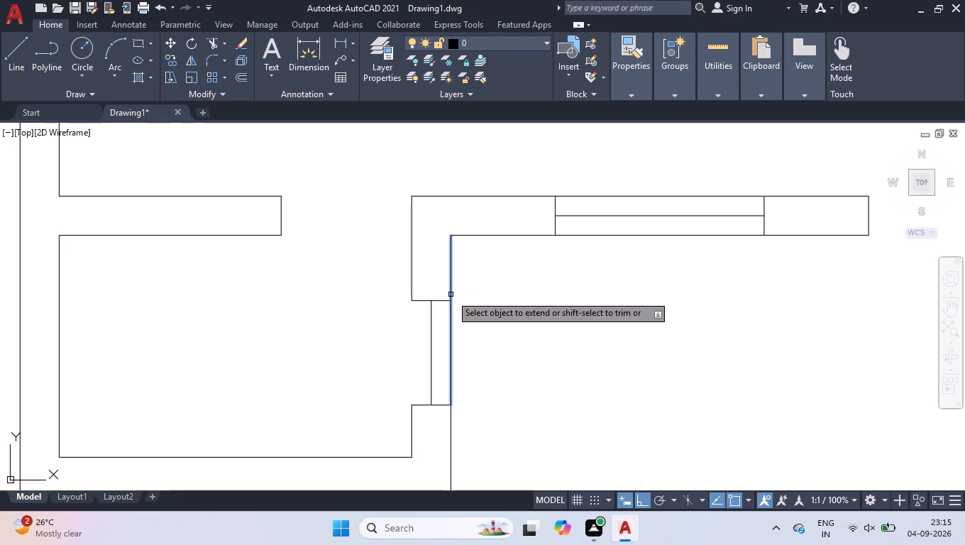
{"action": "left_click", "coordinate": [451, 294]}
{"action": "left_click", "coordinate": [411, 287]}
{"action": "key", "text": "space"}
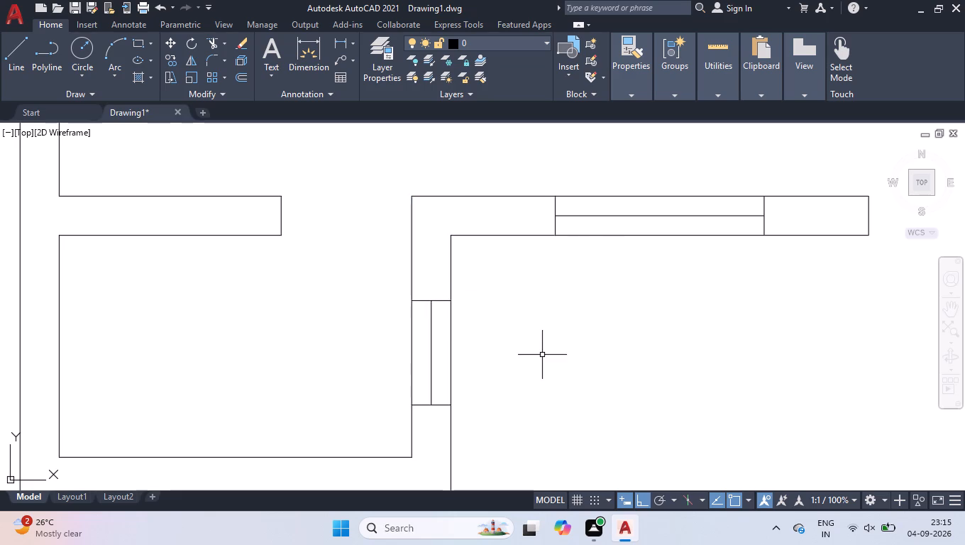
Place seven Door - Imperial blocks from the architectural tool palette in the empty area west of the floor plan.
{"action": "scroll", "coordinate": [544, 356], "scroll_direction": "down", "scroll_amount": 3}
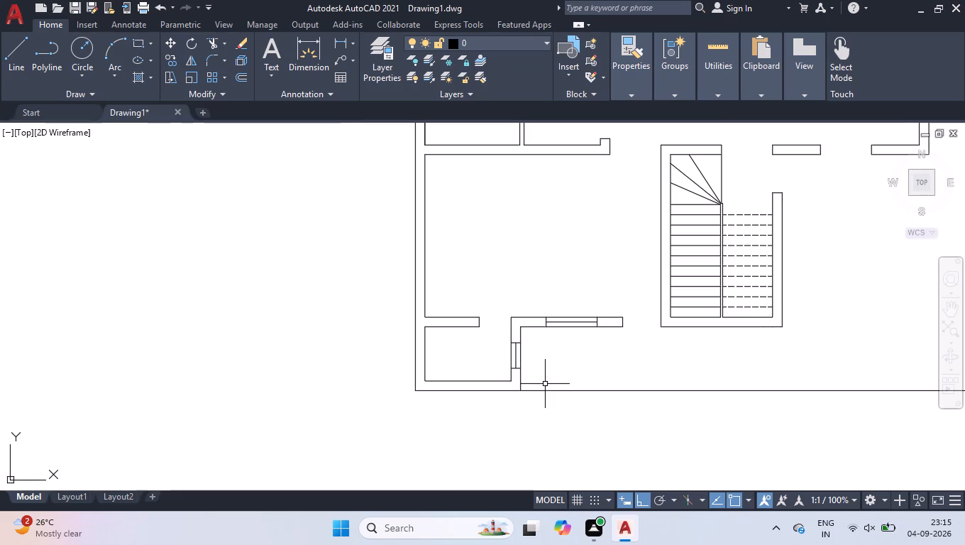
{"action": "scroll", "coordinate": [568, 368], "scroll_direction": "down", "scroll_amount": 1}
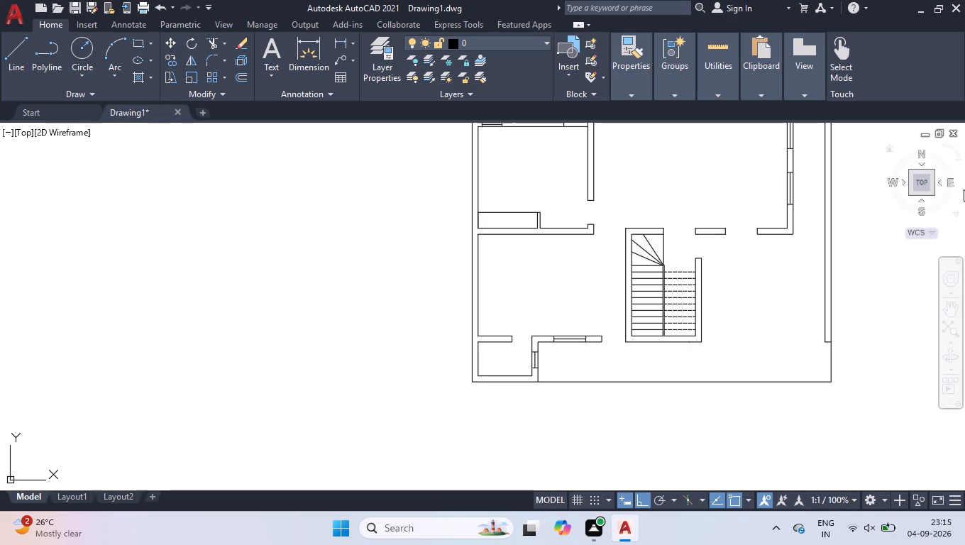
{"action": "left_click", "coordinate": [923, 185]}
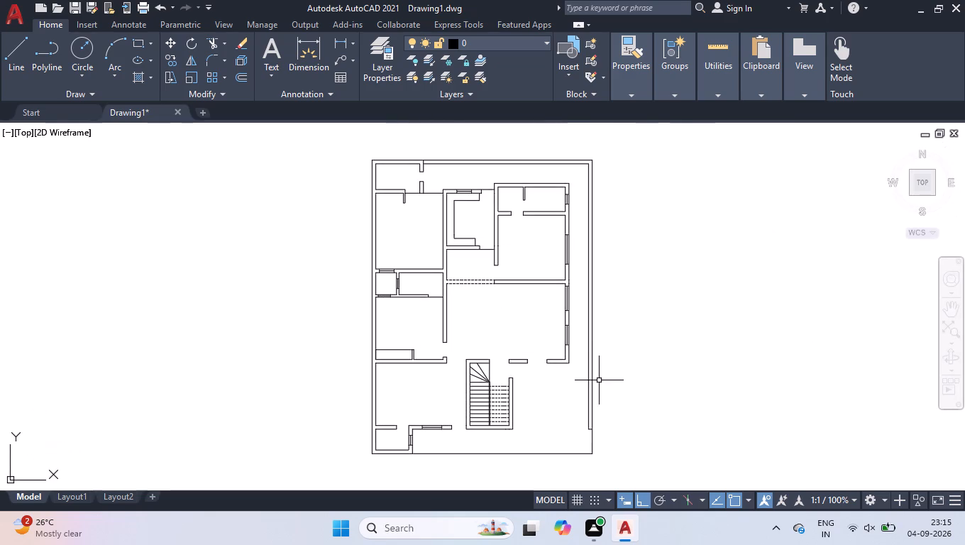
{"action": "key", "text": "ctrl+3"}
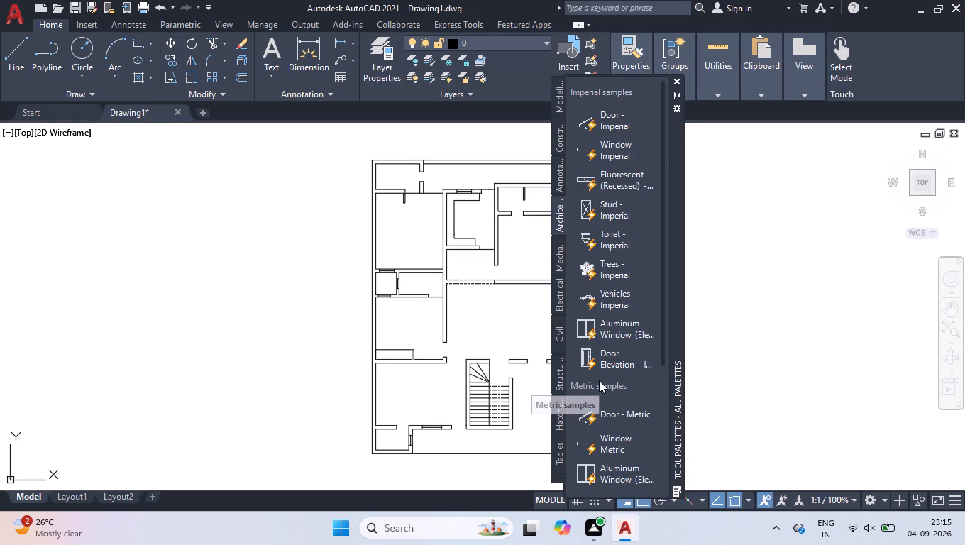
{"action": "left_click_drag", "start_coordinate": [608, 121], "coordinate": [150, 224]}
{"action": "left_click", "coordinate": [588, 116]}
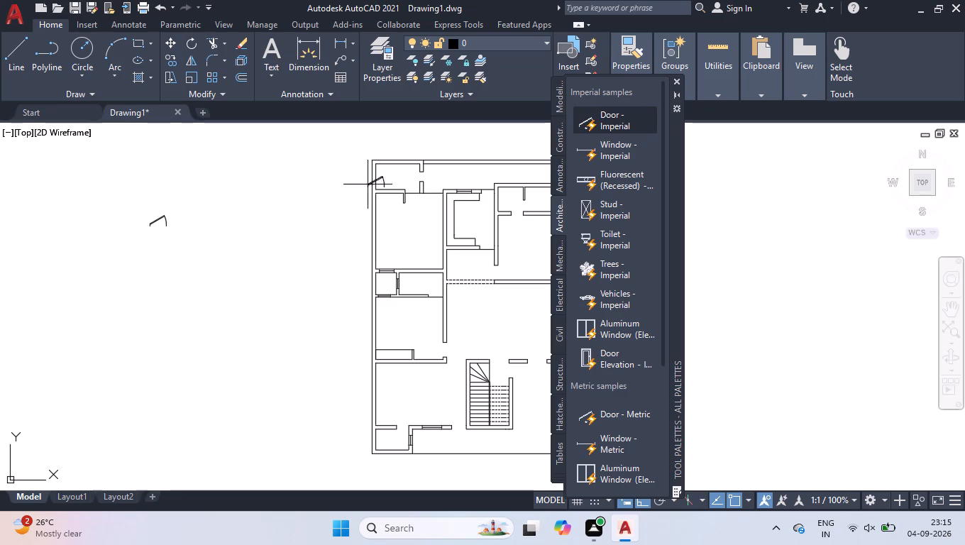
{"action": "left_click", "coordinate": [123, 241]}
{"action": "left_click", "coordinate": [619, 104]}
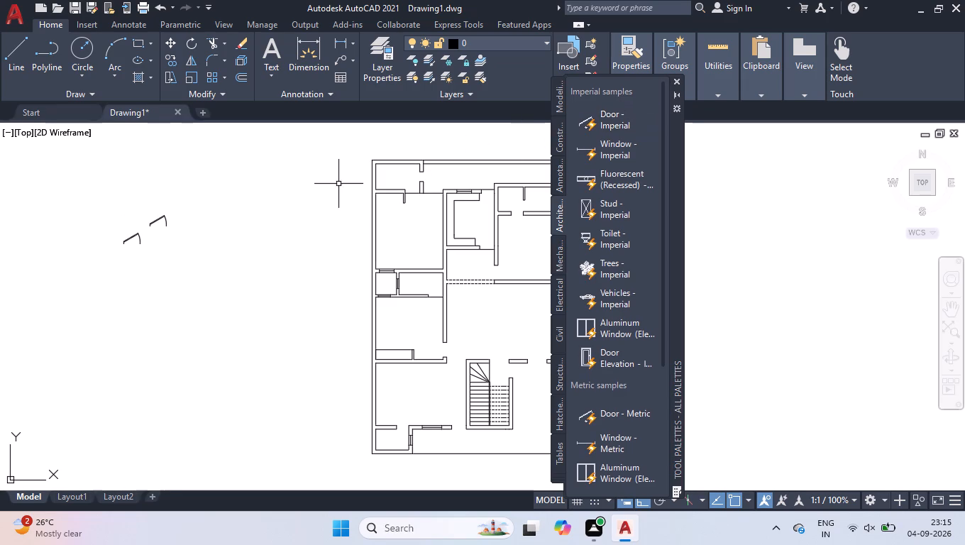
{"action": "left_click", "coordinate": [590, 118]}
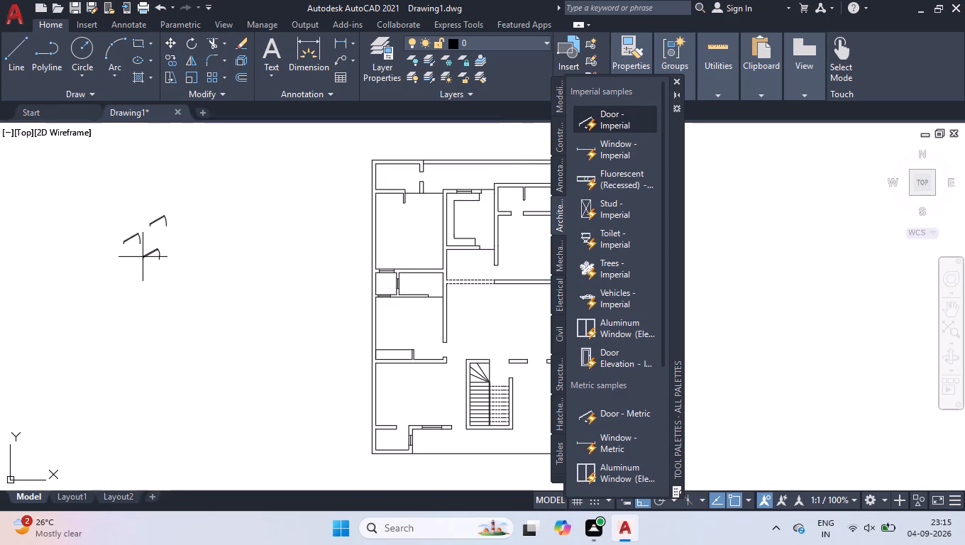
{"action": "left_click", "coordinate": [149, 251]}
{"action": "left_click", "coordinate": [613, 123]}
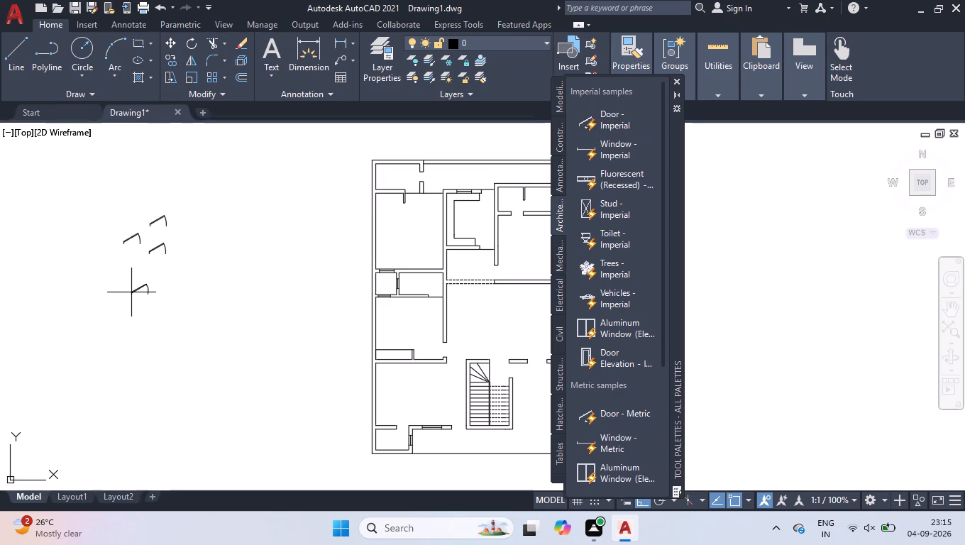
{"action": "left_click", "coordinate": [126, 277]}
{"action": "left_click", "coordinate": [595, 126]}
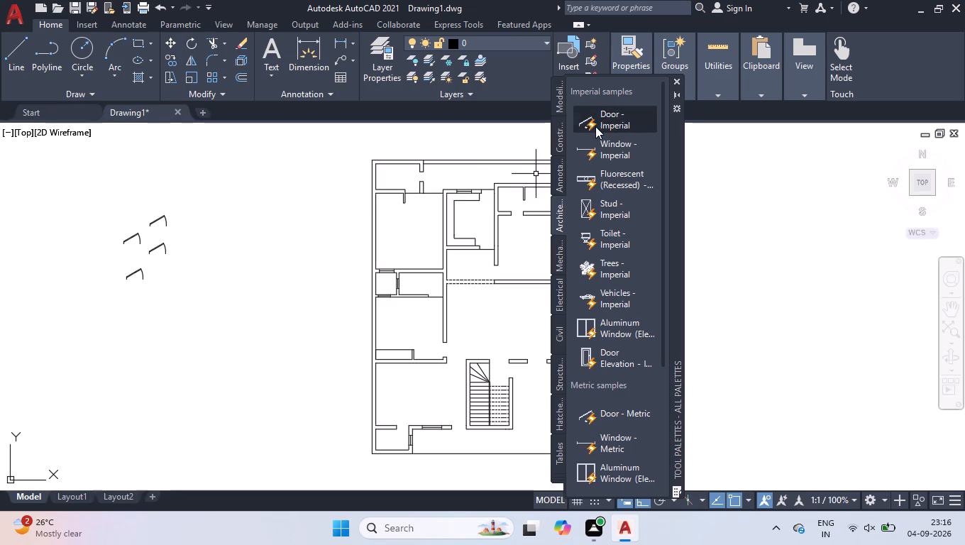
{"action": "left_click", "coordinate": [186, 238]}
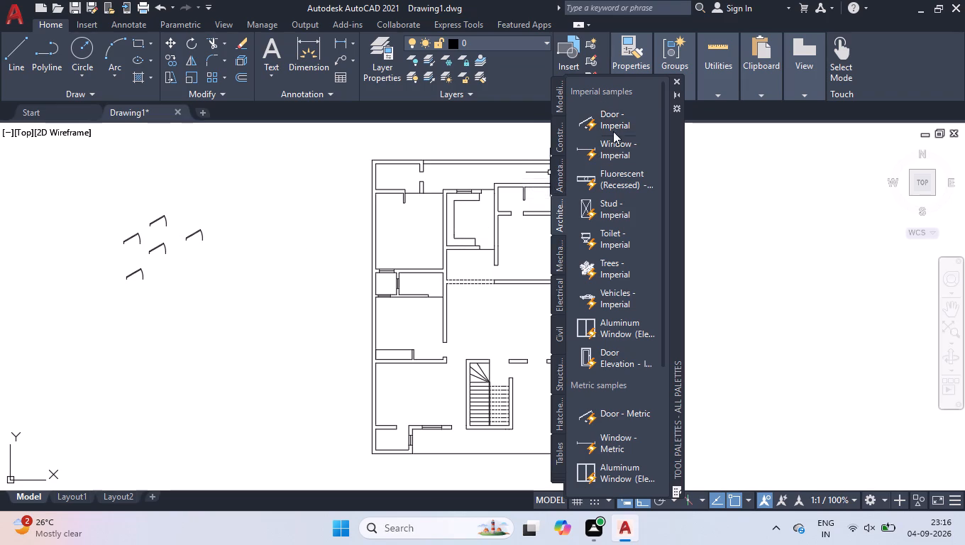
{"action": "left_click", "coordinate": [613, 125]}
{"action": "left_click", "coordinate": [160, 275]}
{"action": "left_click", "coordinate": [618, 126]}
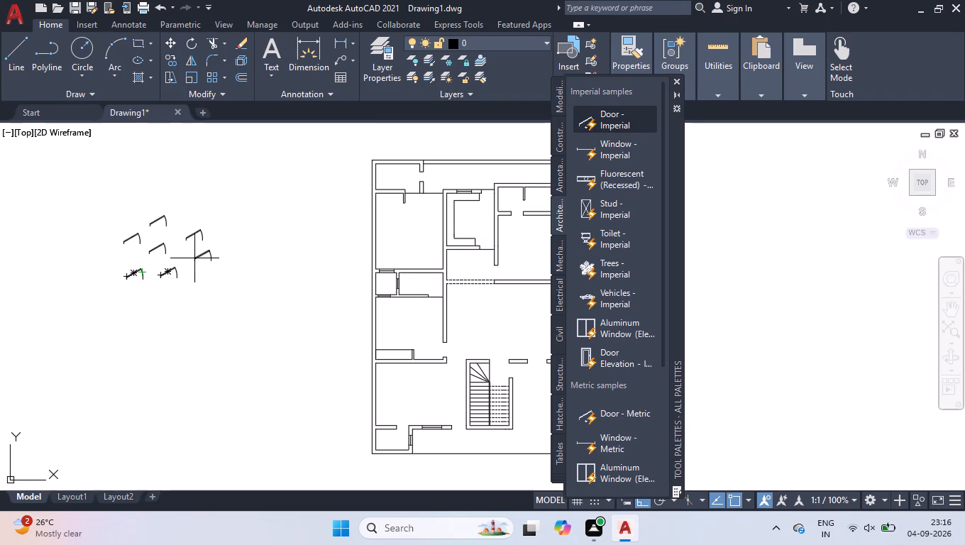
{"action": "left_click", "coordinate": [199, 260]}
{"action": "left_click", "coordinate": [676, 77]}
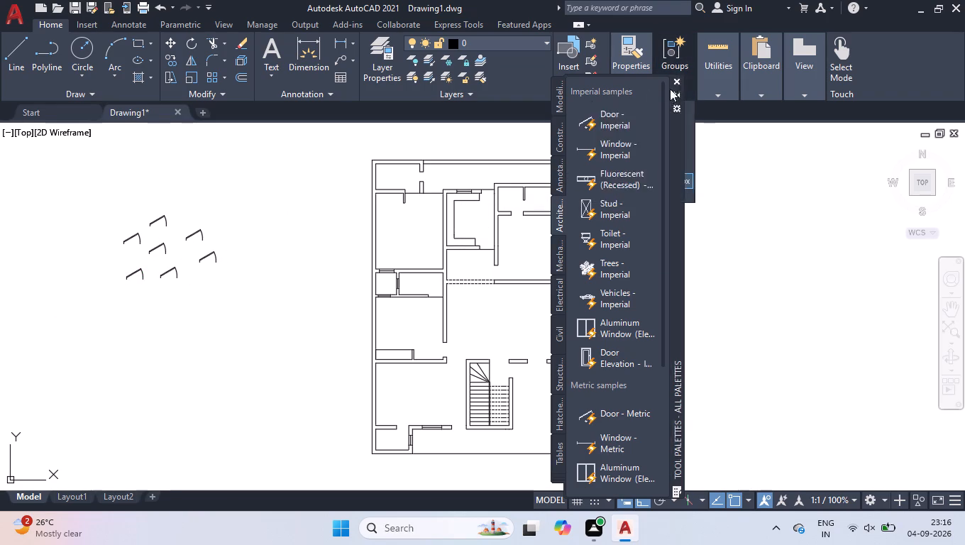
Set all seven loose door blocks west of the plan to an opening angle of Open 90° with the swing Inside.
{"action": "scroll", "coordinate": [97, 247], "scroll_direction": "up", "scroll_amount": 3}
{"action": "scroll", "coordinate": [192, 274], "scroll_direction": "down", "scroll_amount": 2}
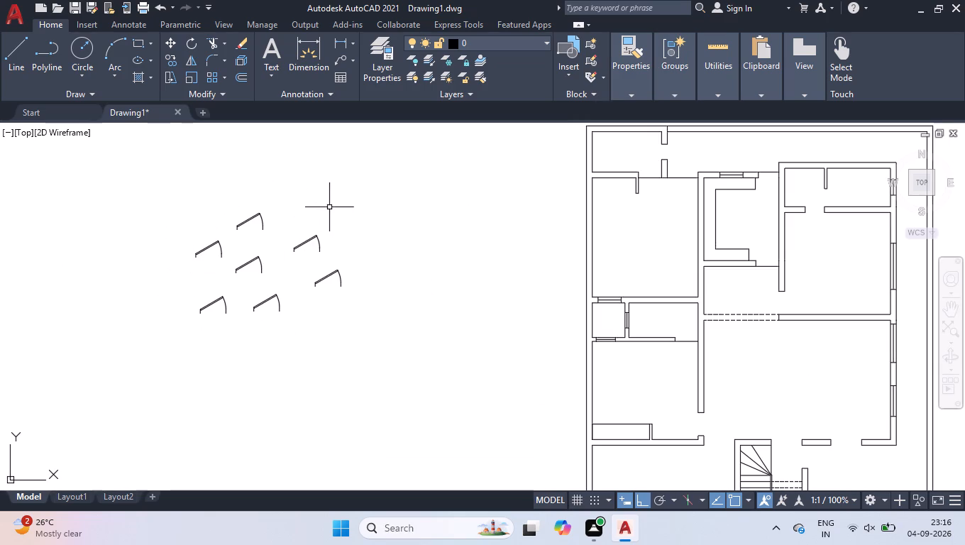
{"action": "left_click_drag", "start_coordinate": [369, 182], "coordinate": [366, 202]}
{"action": "left_click", "coordinate": [101, 363]}
{"action": "scroll", "coordinate": [247, 331], "scroll_direction": "up", "scroll_amount": 1}
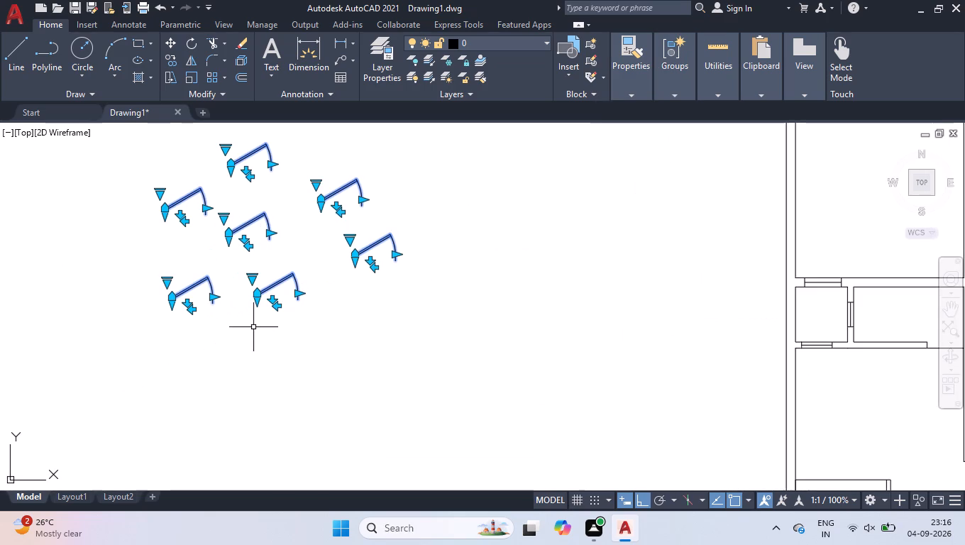
{"action": "key", "text": "ctrl+1"}
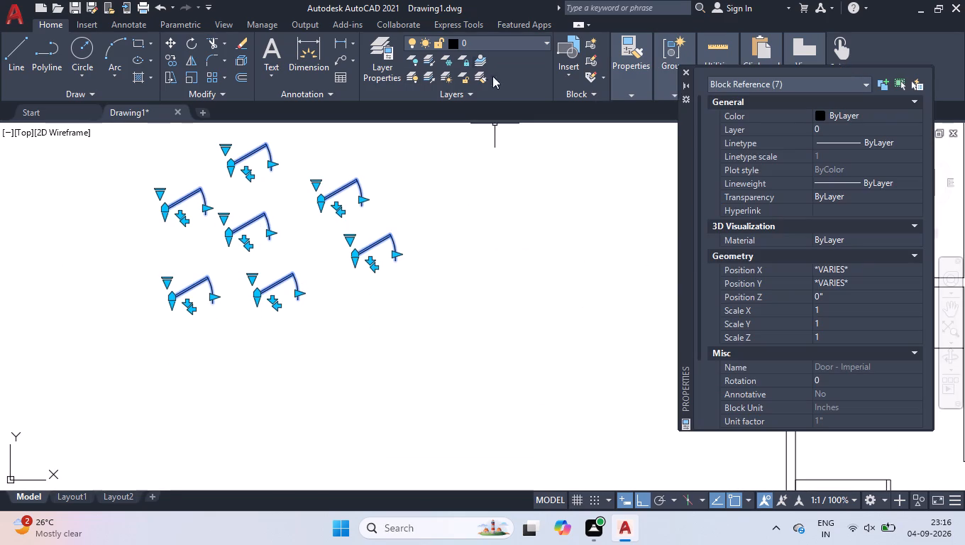
{"action": "scroll", "coordinate": [885, 218], "scroll_direction": "down", "scroll_amount": 1}
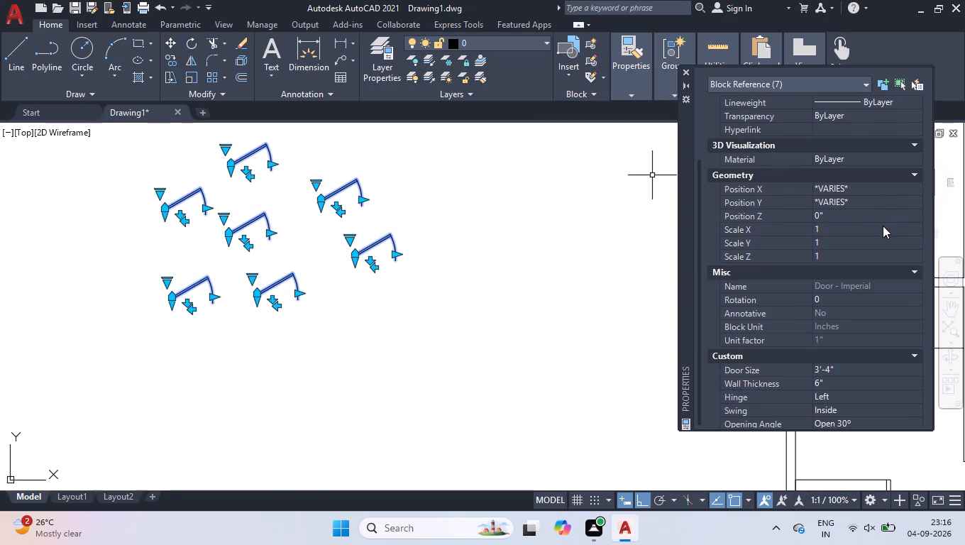
{"action": "scroll", "coordinate": [871, 277], "scroll_direction": "down", "scroll_amount": 1}
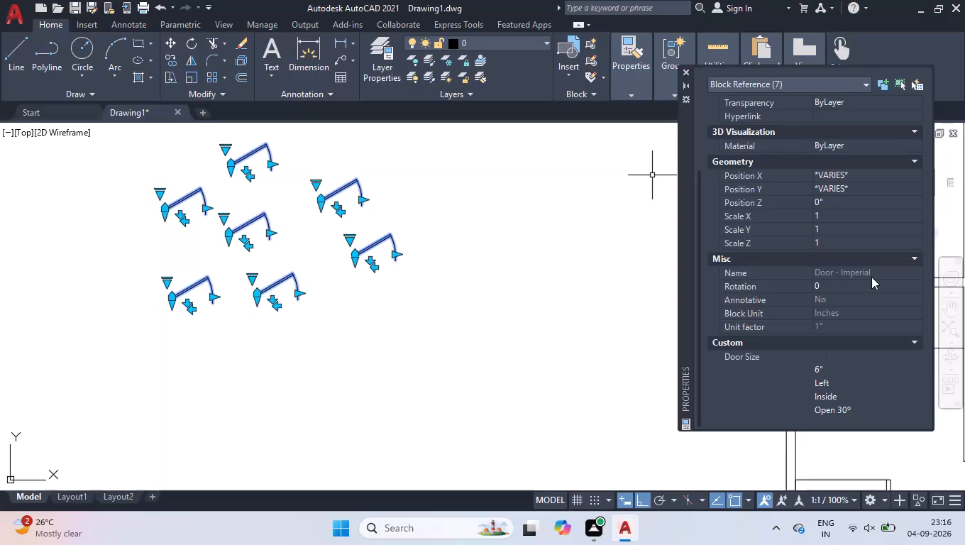
{"action": "left_click", "coordinate": [847, 408]}
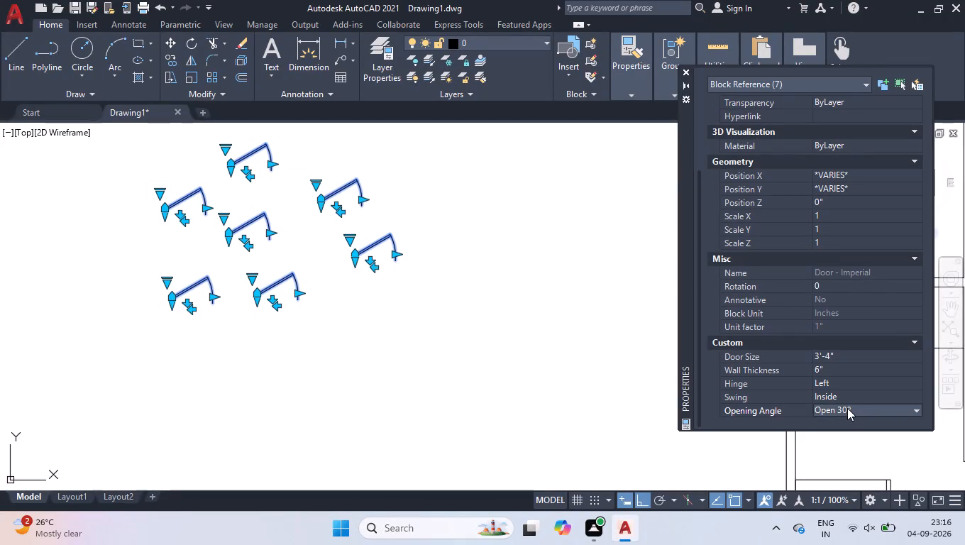
{"action": "left_click", "coordinate": [847, 408]}
{"action": "left_click", "coordinate": [853, 461]}
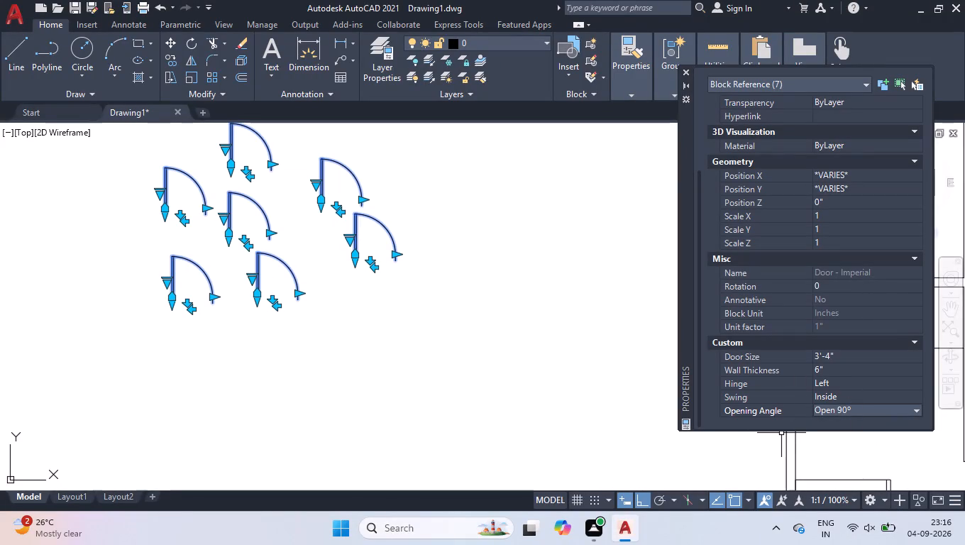
{"action": "left_click", "coordinate": [833, 397]}
{"action": "left_click", "coordinate": [833, 397]}
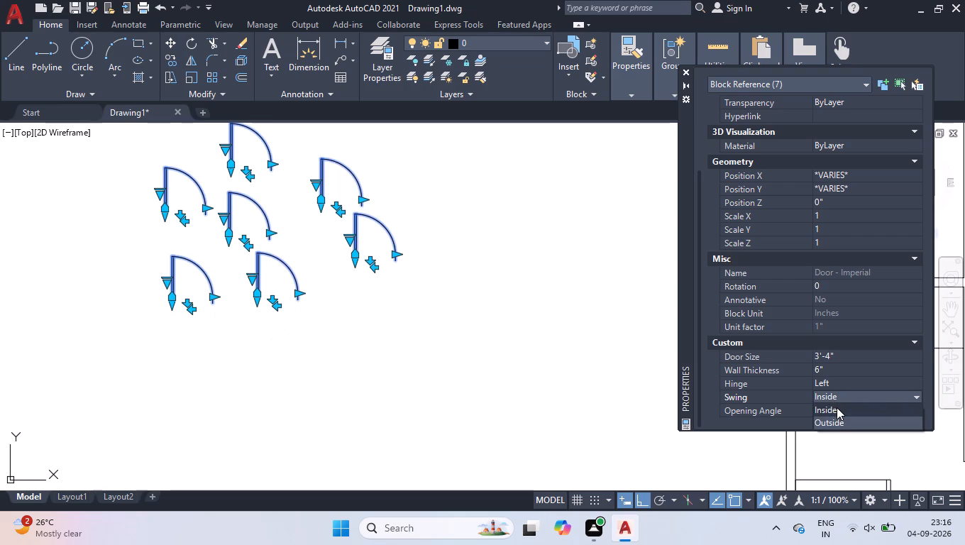
{"action": "left_click", "coordinate": [837, 407]}
{"action": "left_click", "coordinate": [688, 72]}
{"action": "right_click", "coordinate": [469, 312]}
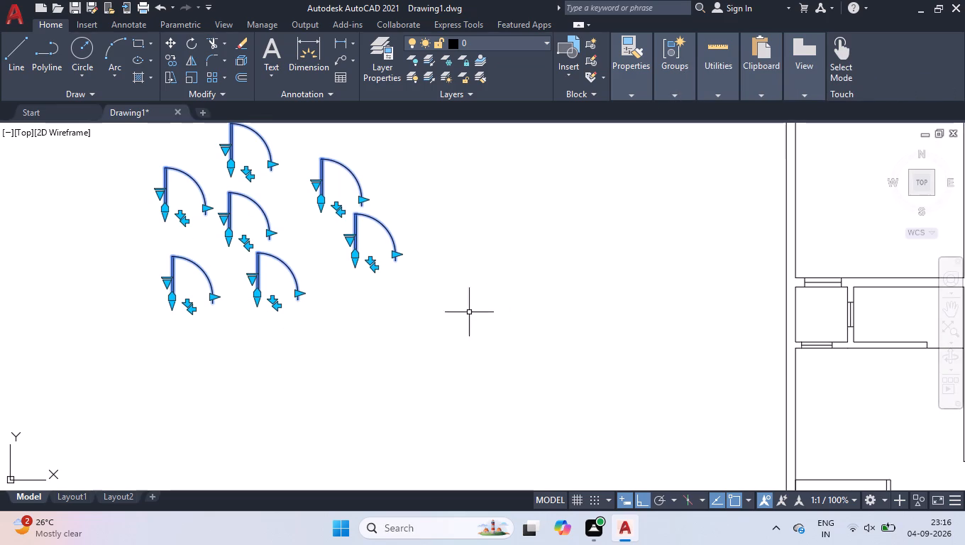
{"action": "left_click", "coordinate": [547, 403]}
Flip the northernmost loose door's hinge to its east side and move it by its hinge-side endpoint into the opening in the northwest room's south wall.
{"action": "scroll", "coordinate": [513, 376], "scroll_direction": "down", "scroll_amount": 2}
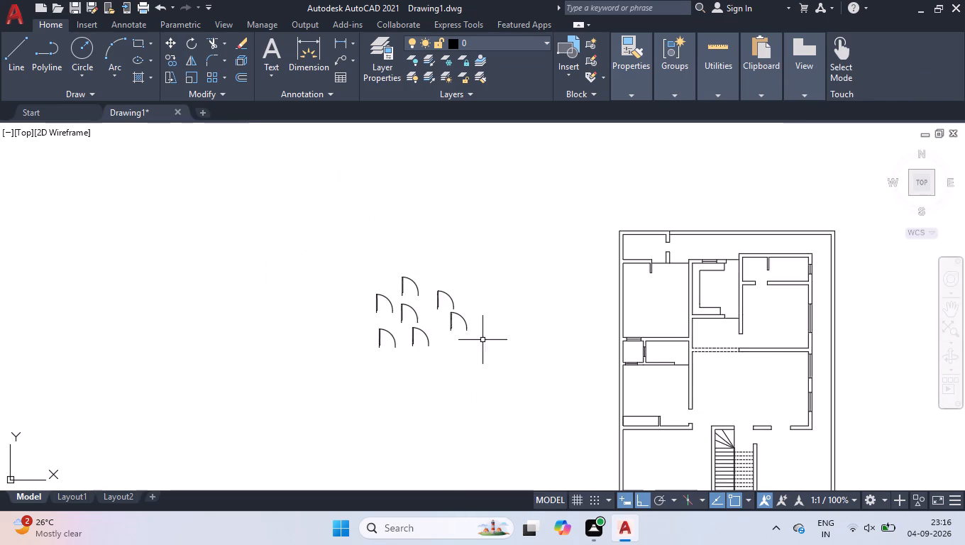
{"action": "scroll", "coordinate": [416, 290], "scroll_direction": "up", "scroll_amount": 2}
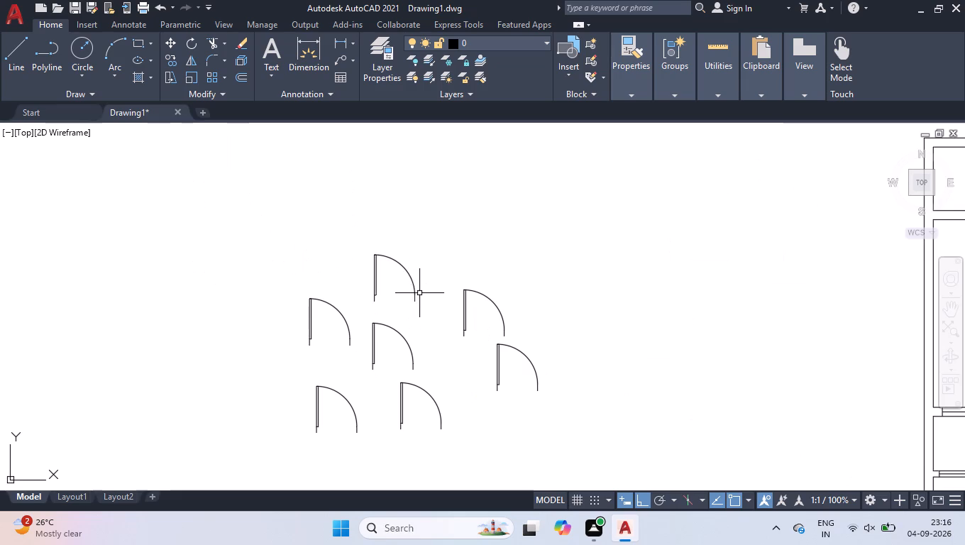
{"action": "left_click", "coordinate": [412, 282]}
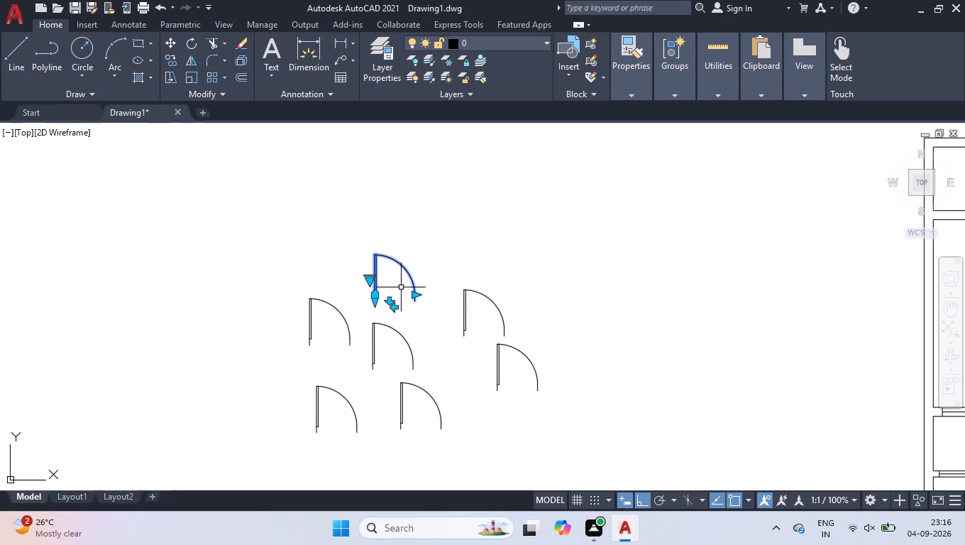
{"action": "left_click", "coordinate": [395, 309]}
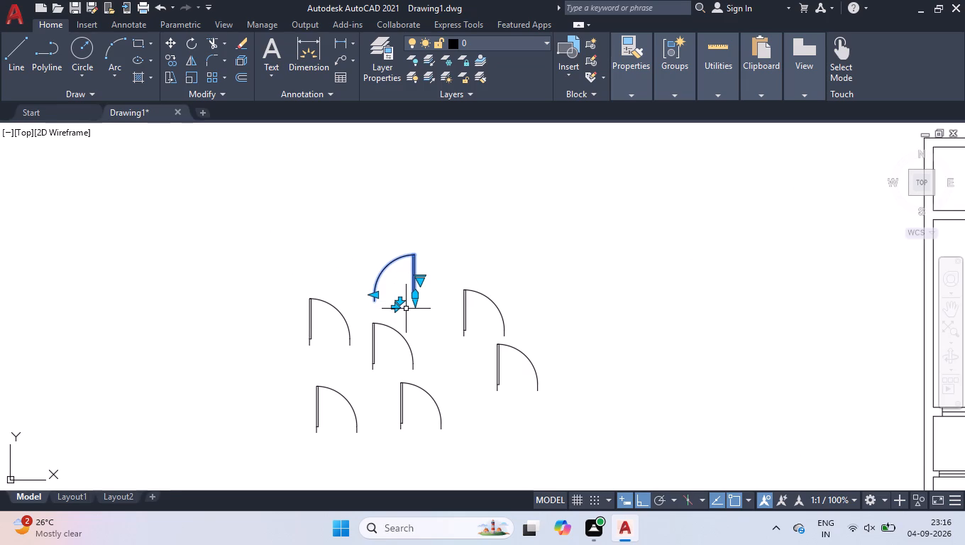
{"action": "type", "text": "mov"}
{"action": "key", "text": "Return"}
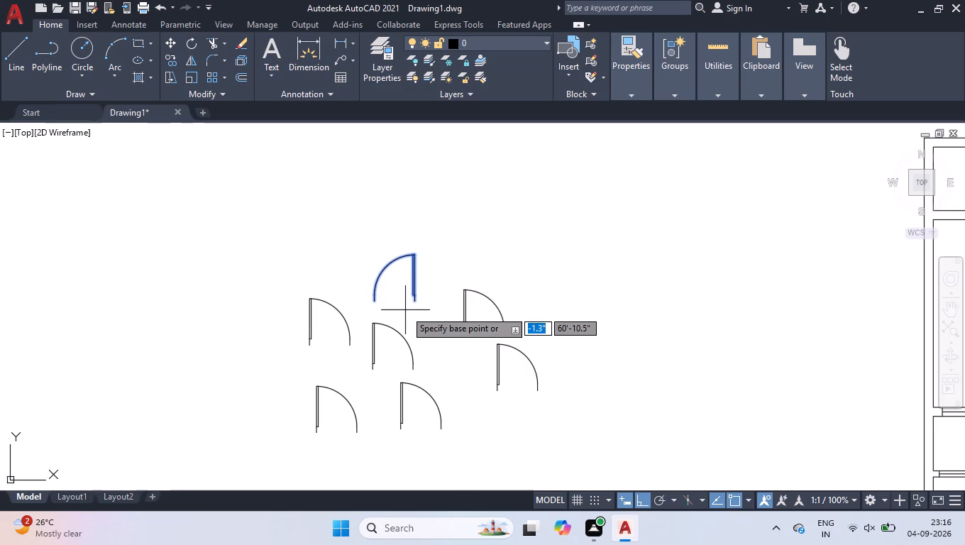
{"action": "scroll", "coordinate": [405, 310], "scroll_direction": "up", "scroll_amount": 4}
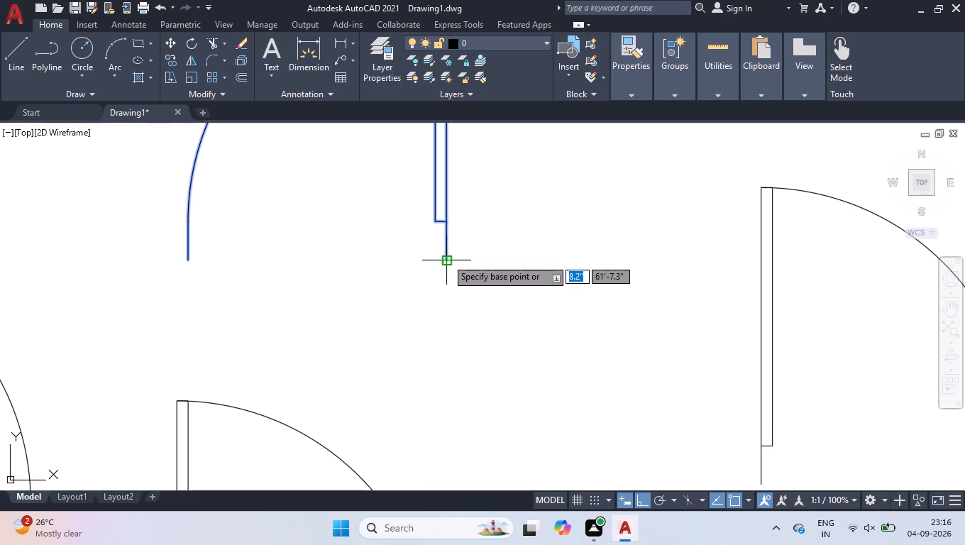
{"action": "left_click", "coordinate": [446, 263]}
{"action": "scroll", "coordinate": [440, 274], "scroll_direction": "down", "scroll_amount": 4}
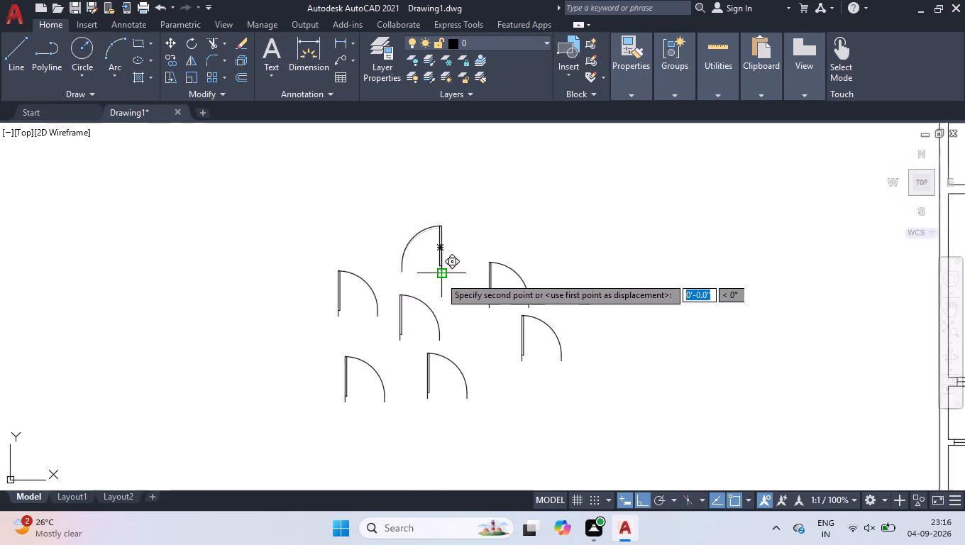
{"action": "scroll", "coordinate": [443, 279], "scroll_direction": "down", "scroll_amount": 2}
{"action": "scroll", "coordinate": [697, 238], "scroll_direction": "up", "scroll_amount": 3}
{"action": "scroll", "coordinate": [611, 275], "scroll_direction": "up", "scroll_amount": 2}
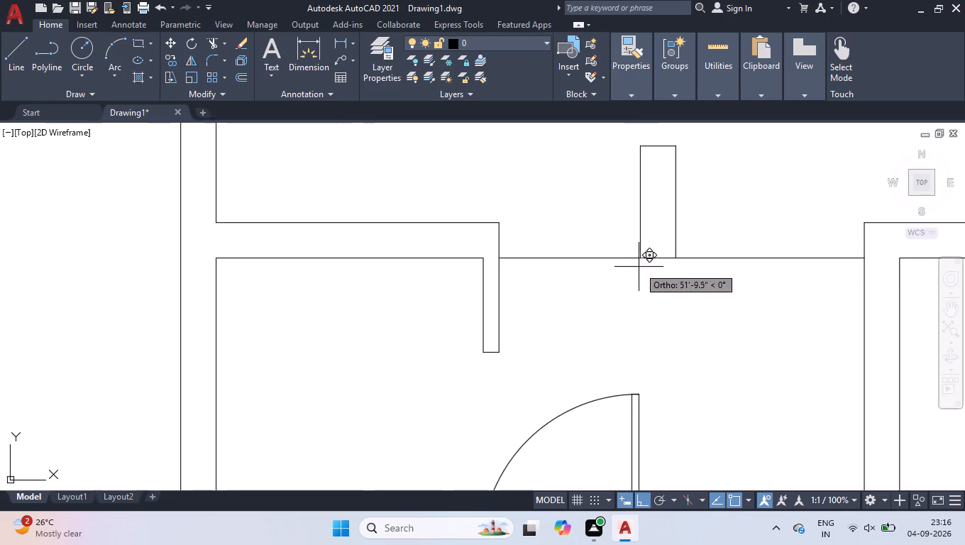
{"action": "left_click", "coordinate": [641, 256]}
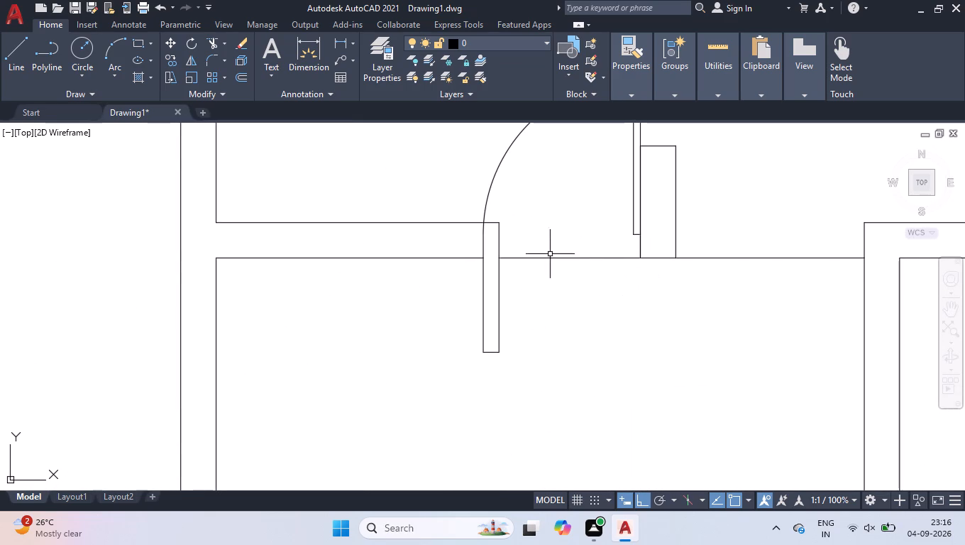
Shorten that door block so its free end meets the west jamb of the opening.
{"action": "left_click", "coordinate": [494, 175]}
{"action": "scroll", "coordinate": [494, 175], "scroll_direction": "up", "scroll_amount": 1}
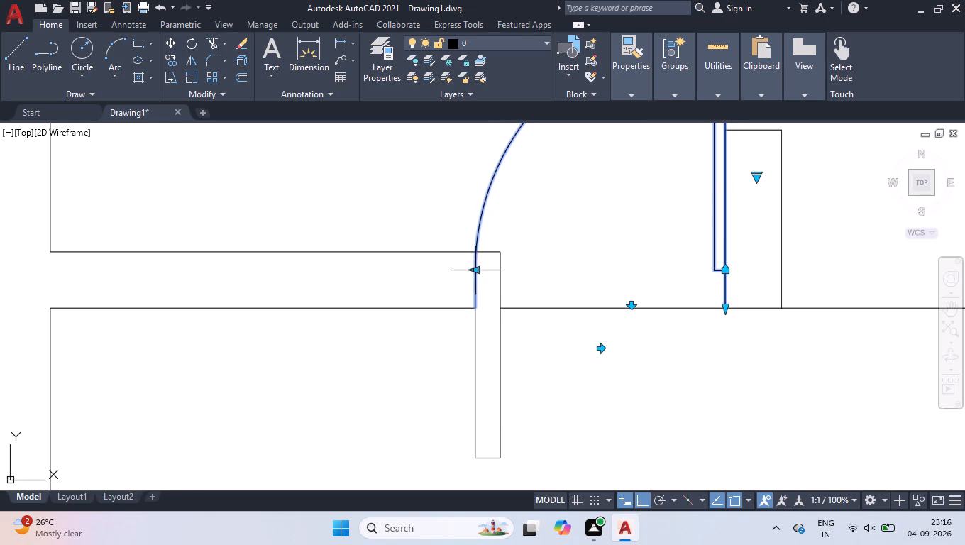
{"action": "left_click", "coordinate": [474, 269]}
{"action": "left_click", "coordinate": [495, 271]}
{"action": "right_click", "coordinate": [529, 270]}
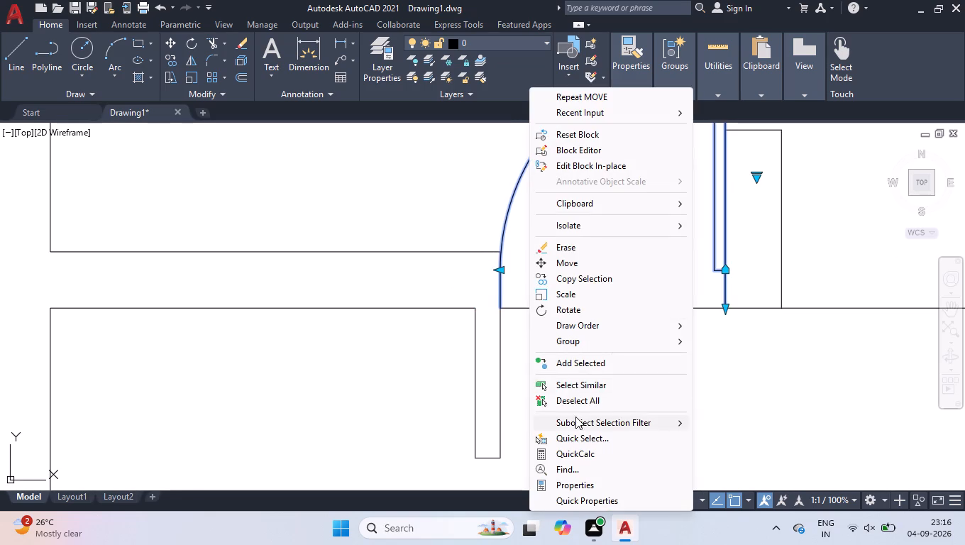
{"action": "left_click", "coordinate": [578, 406]}
Copy the fitted door from its hinge-side endpoint to the south opening of the room with the U-shaped counter, against its east wall.
{"action": "scroll", "coordinate": [572, 387], "scroll_direction": "down", "scroll_amount": 3}
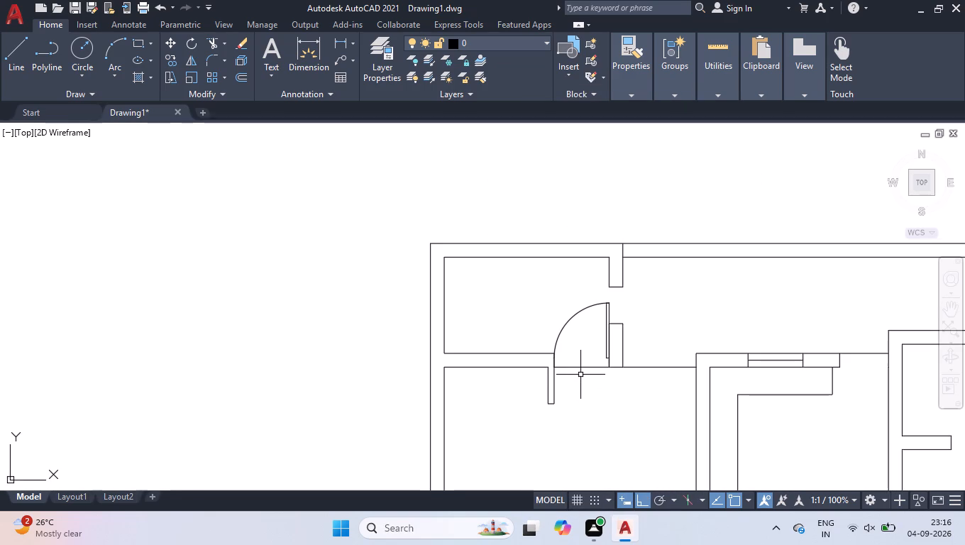
{"action": "scroll", "coordinate": [583, 372], "scroll_direction": "down", "scroll_amount": 2}
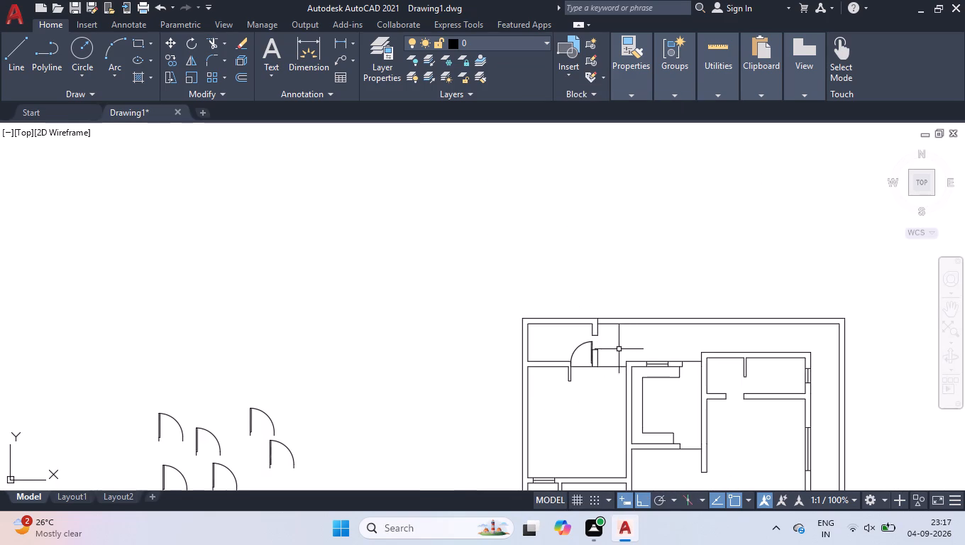
{"action": "scroll", "coordinate": [597, 350], "scroll_direction": "up", "scroll_amount": 3}
{"action": "left_click", "coordinate": [560, 329]}
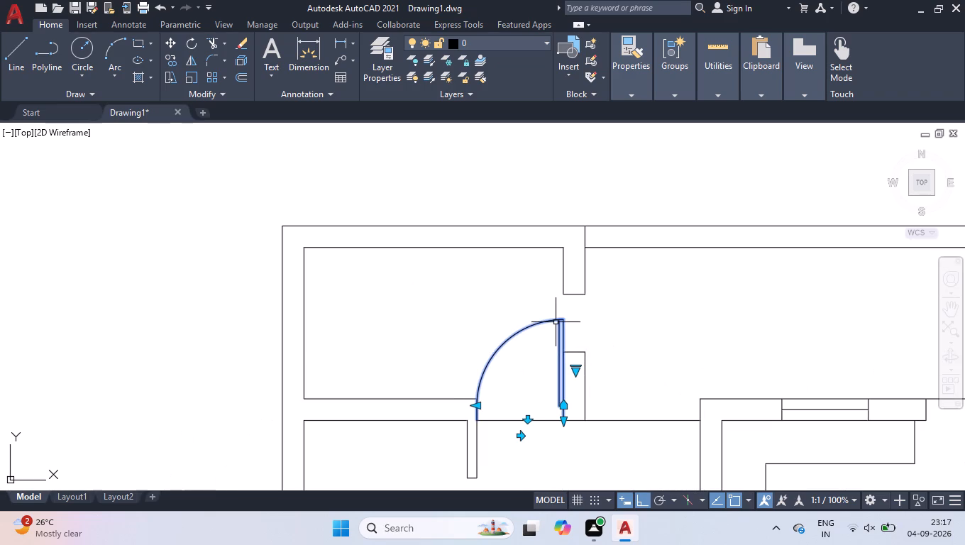
{"action": "type", "text": "cop"}
{"action": "key", "text": "Return"}
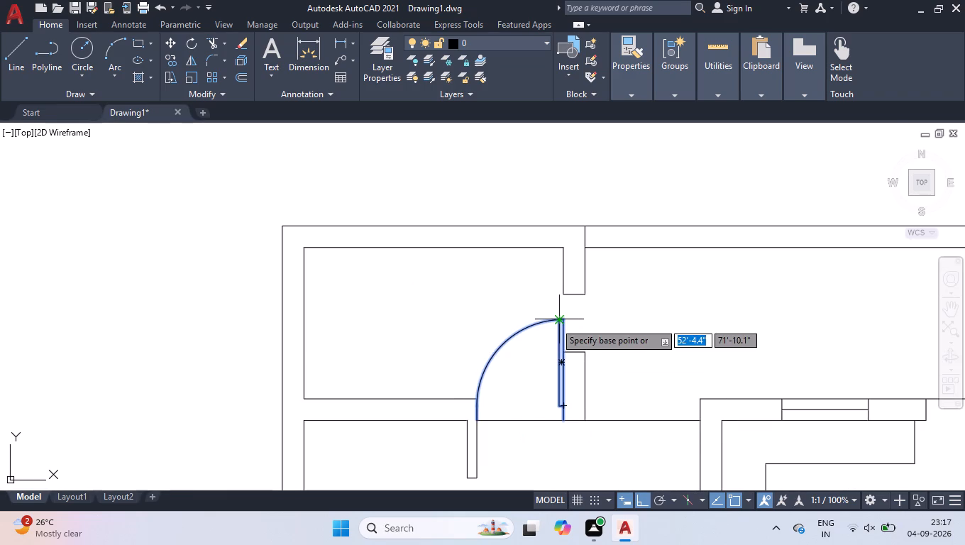
{"action": "scroll", "coordinate": [555, 324], "scroll_direction": "up", "scroll_amount": 1}
{"action": "scroll", "coordinate": [516, 311], "scroll_direction": "down", "scroll_amount": 4}
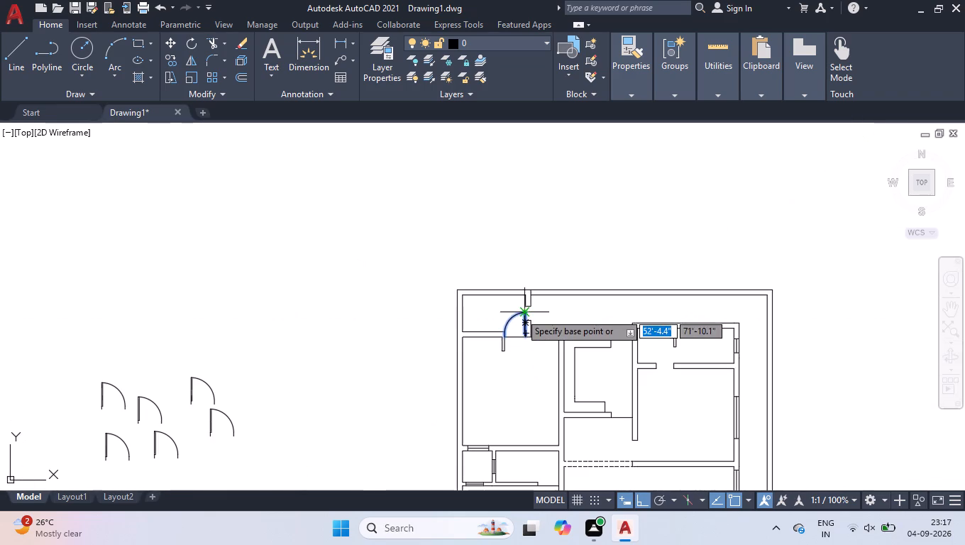
{"action": "scroll", "coordinate": [510, 334], "scroll_direction": "up", "scroll_amount": 5}
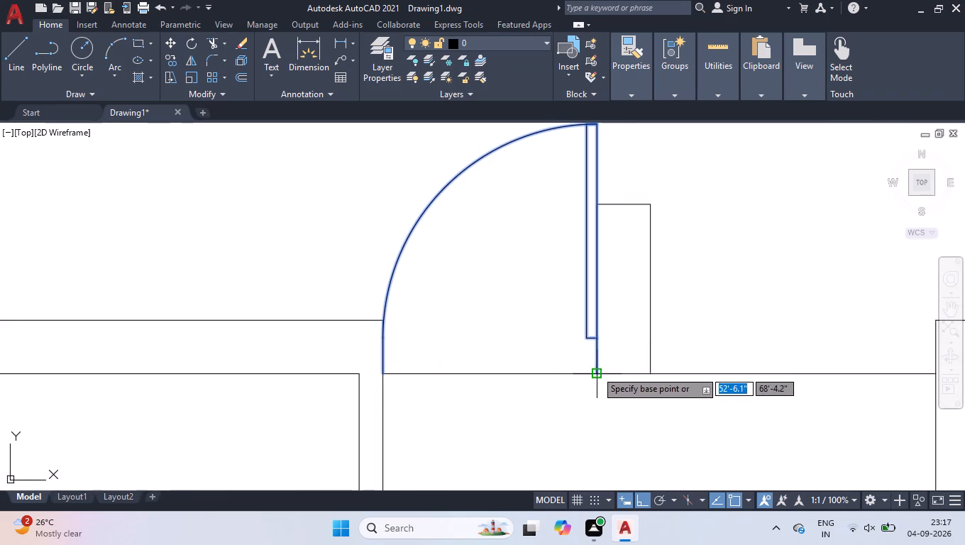
{"action": "left_click", "coordinate": [596, 372]}
{"action": "scroll", "coordinate": [558, 334], "scroll_direction": "down", "scroll_amount": 2}
{"action": "scroll", "coordinate": [666, 363], "scroll_direction": "down", "scroll_amount": 4}
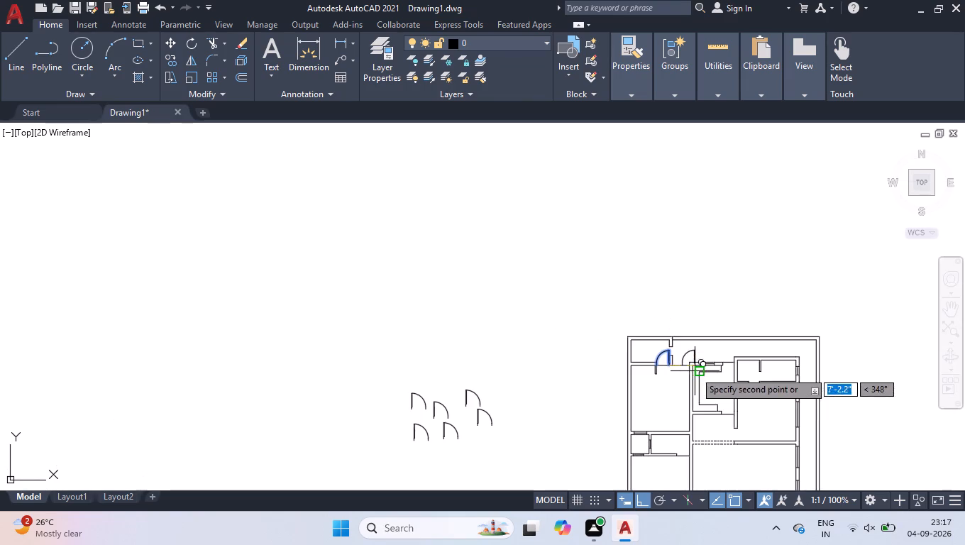
{"action": "scroll", "coordinate": [731, 414], "scroll_direction": "up", "scroll_amount": 4}
{"action": "left_click", "coordinate": [719, 416]}
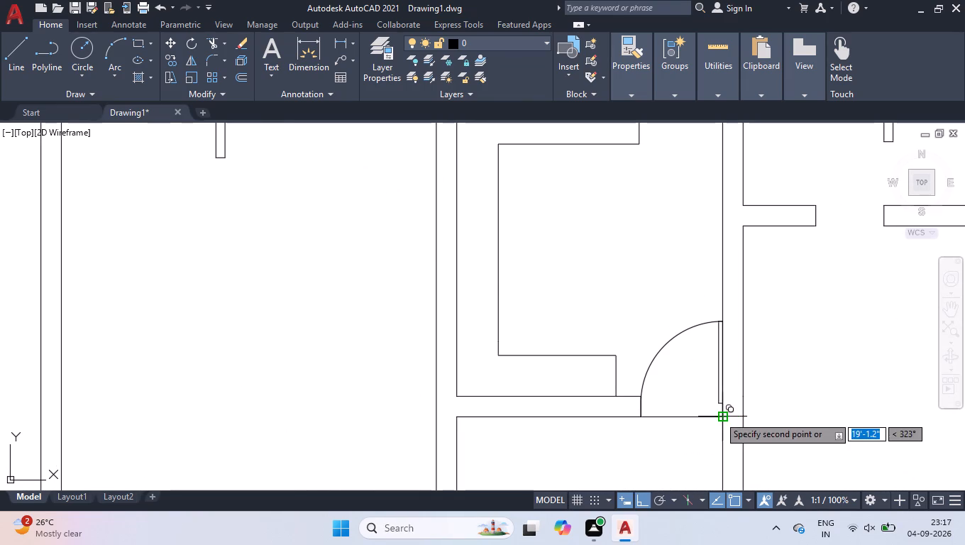
{"action": "key", "text": "space"}
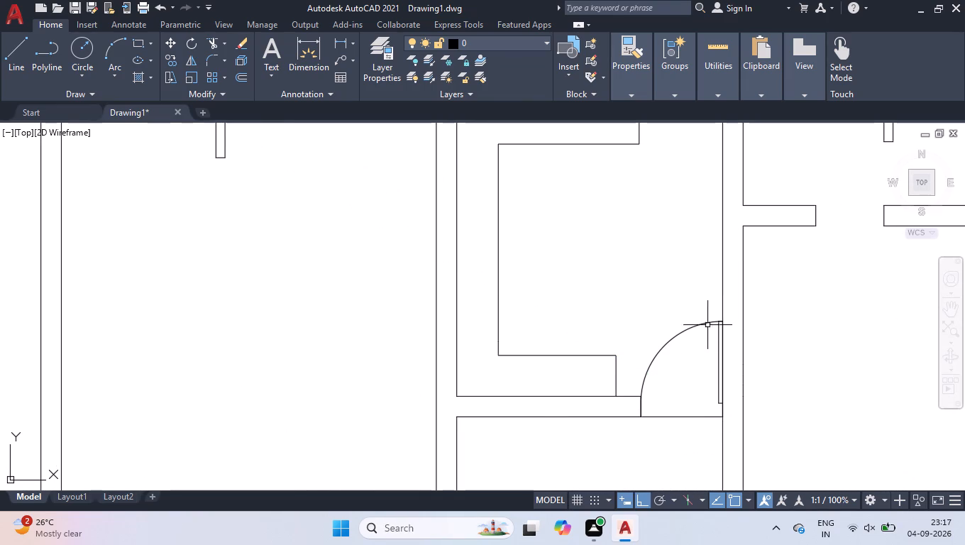
Mirror the copied door about a horizontal line from the counter room's east wall midpoint into its north opening, keeping the original.
{"action": "left_click", "coordinate": [702, 324]}
{"action": "type", "text": "mi"}
{"action": "key", "text": "Return"}
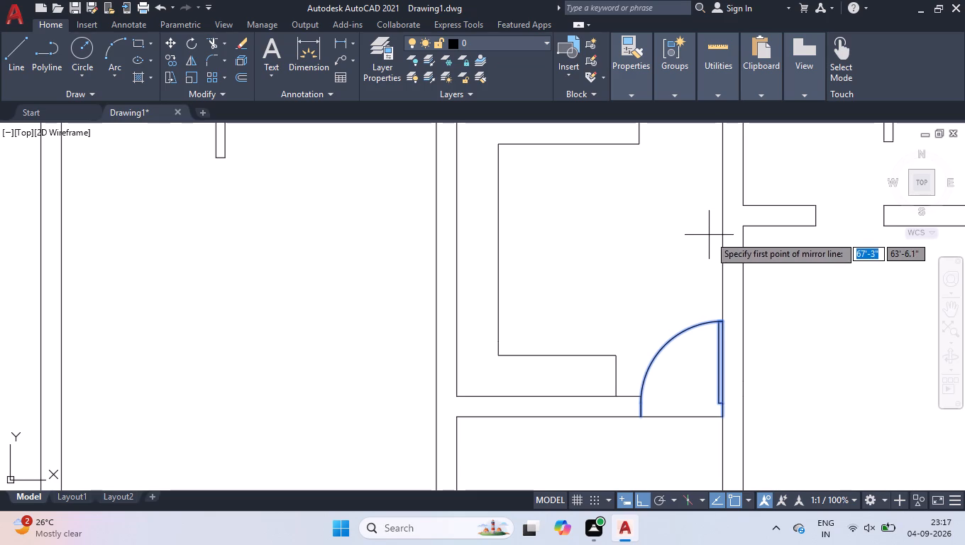
{"action": "scroll", "coordinate": [735, 345], "scroll_direction": "down", "scroll_amount": 2}
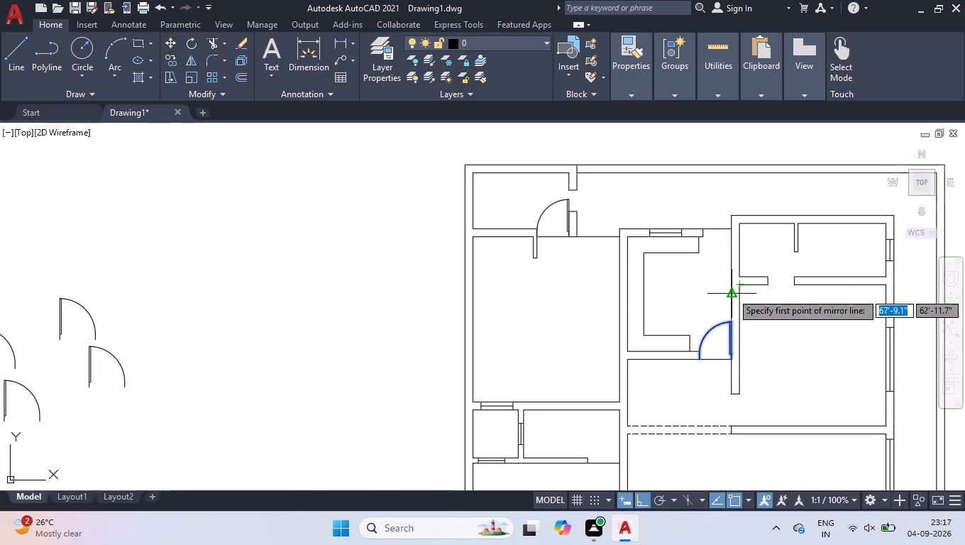
{"action": "left_click", "coordinate": [732, 293]}
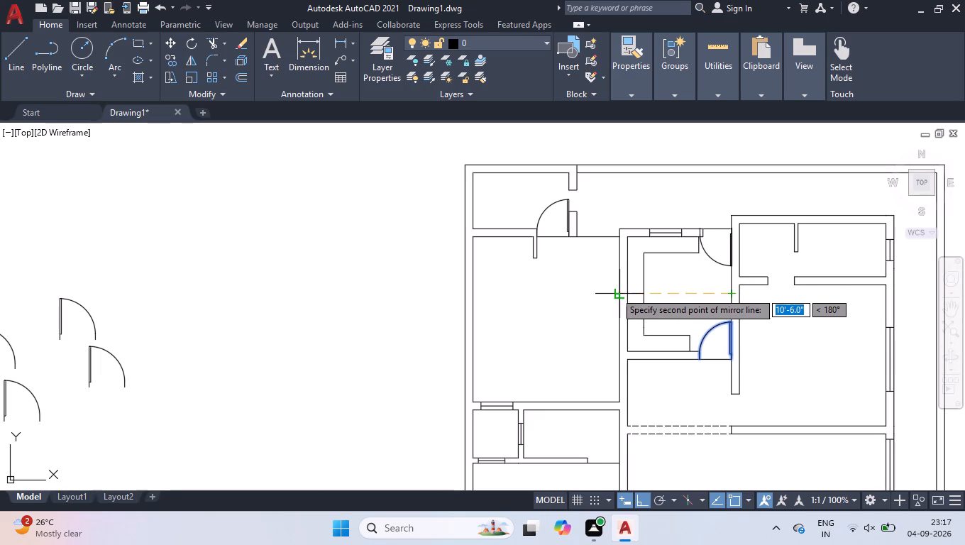
{"action": "left_click", "coordinate": [615, 292]}
{"action": "left_click_drag", "start_coordinate": [637, 339], "coordinate": [616, 293]}
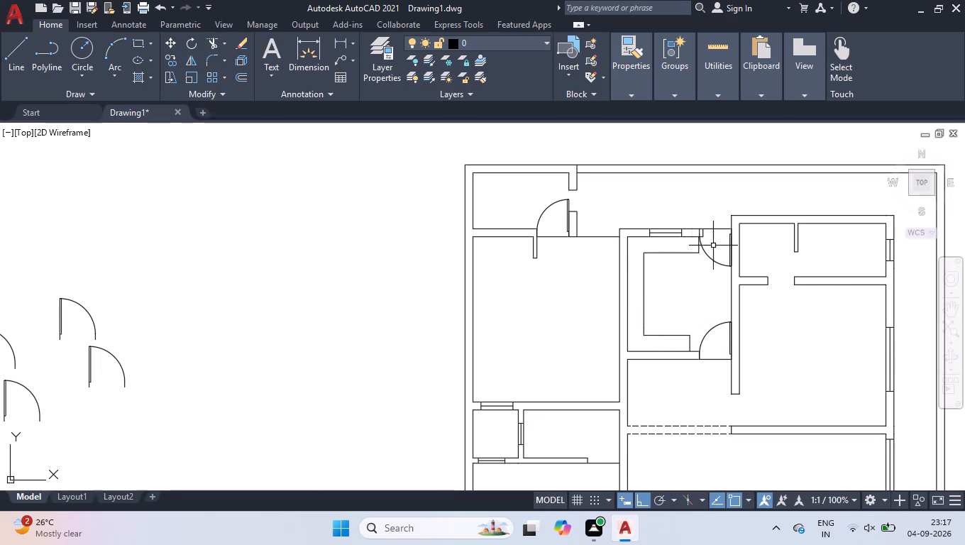
Shorten the mirrored door in the counter room's north opening so its free end meets the opening's west jamb.
{"action": "scroll", "coordinate": [715, 243], "scroll_direction": "up", "scroll_amount": 4}
{"action": "left_click", "coordinate": [617, 293]}
{"action": "left_click", "coordinate": [604, 301]}
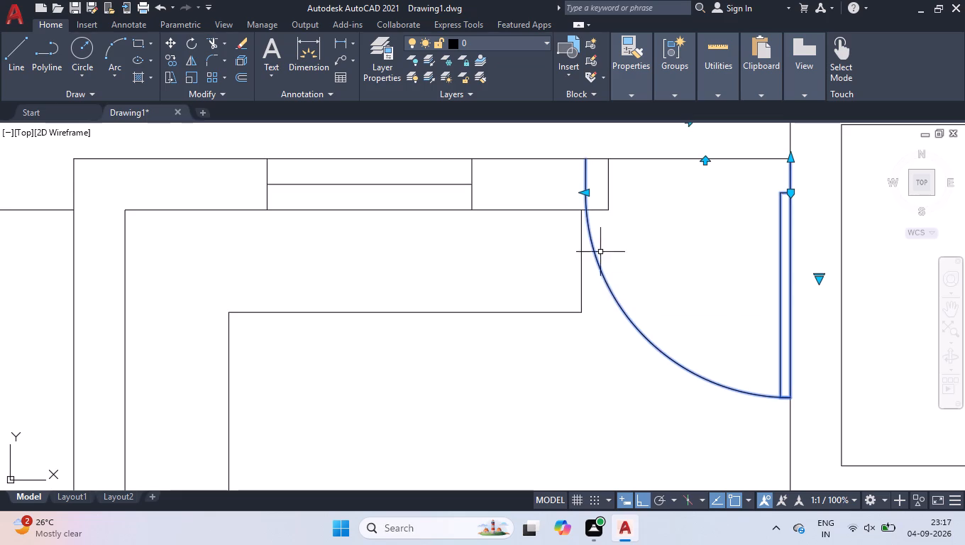
{"action": "scroll", "coordinate": [588, 141], "scroll_direction": "up", "scroll_amount": 2}
{"action": "scroll", "coordinate": [591, 238], "scroll_direction": "up", "scroll_amount": 1}
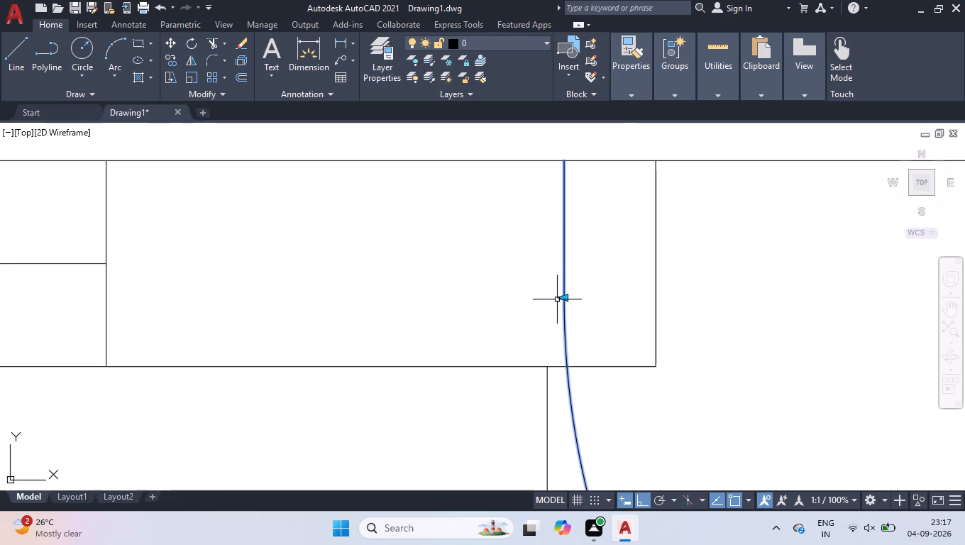
{"action": "left_click", "coordinate": [563, 297]}
{"action": "left_click", "coordinate": [626, 302]}
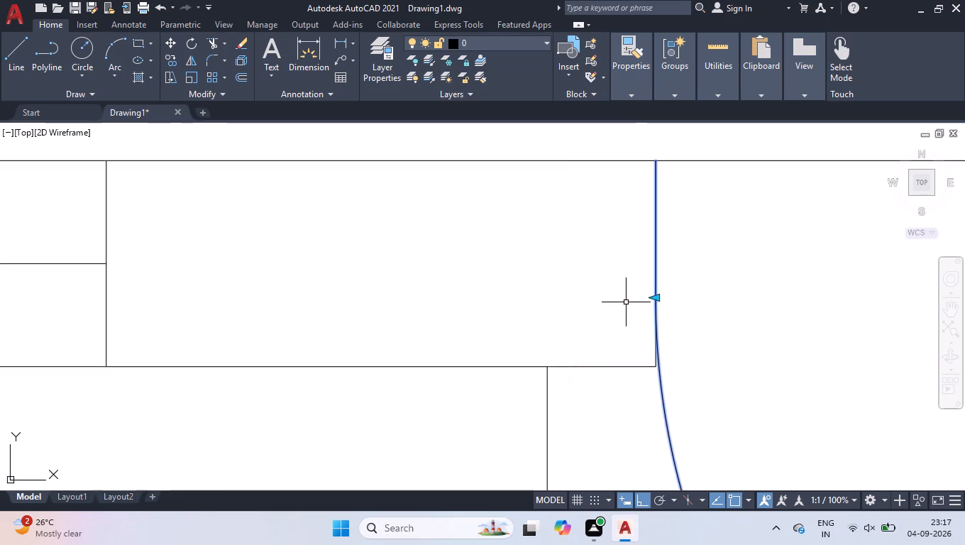
{"action": "right_click", "coordinate": [607, 295]}
{"action": "left_click", "coordinate": [653, 396]}
Copy the northwest door by its hinge-side endpoint into the small west room's south opening and the southwest room's south opening beside the stairs.
{"action": "scroll", "coordinate": [581, 328], "scroll_direction": "down", "scroll_amount": 8}
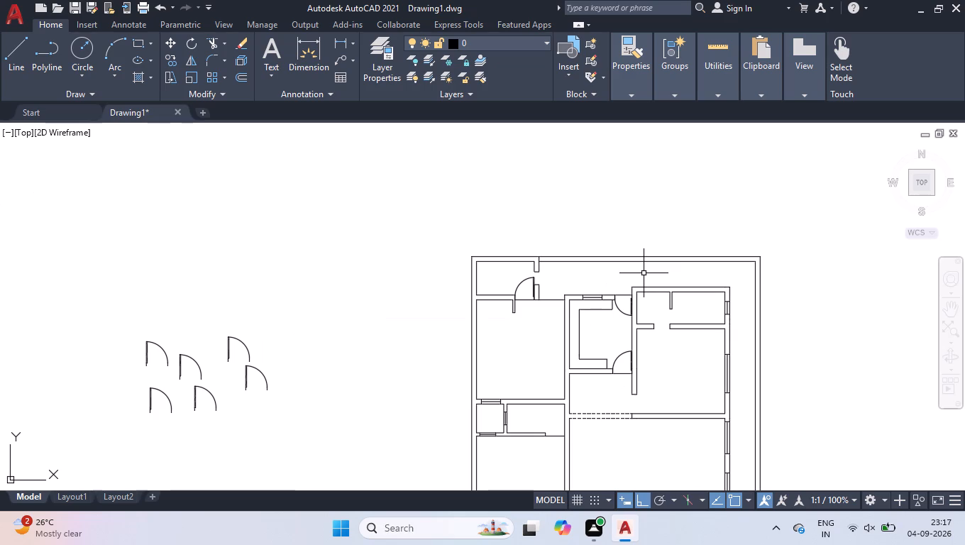
{"action": "scroll", "coordinate": [534, 306], "scroll_direction": "up", "scroll_amount": 3}
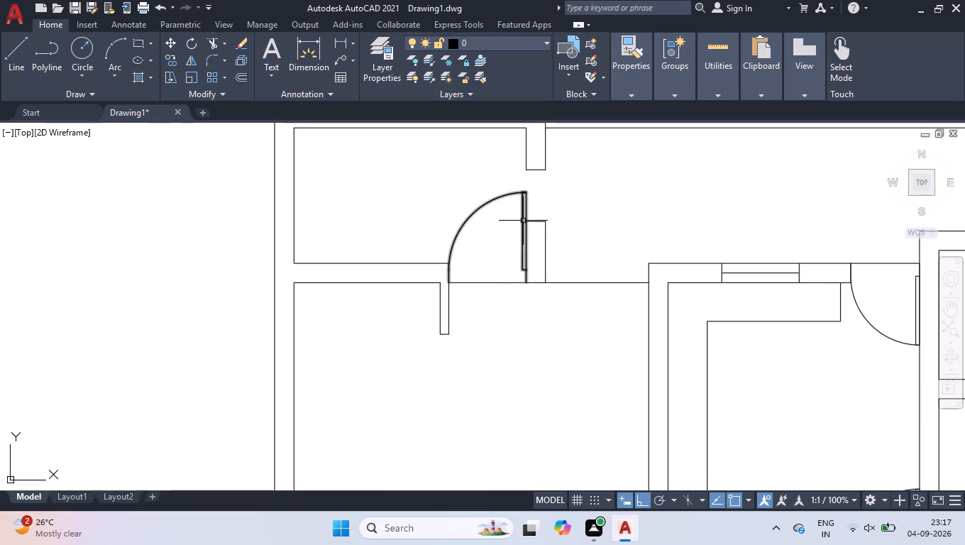
{"action": "left_click", "coordinate": [523, 219]}
{"action": "type", "text": "cop"}
{"action": "key", "text": "Return"}
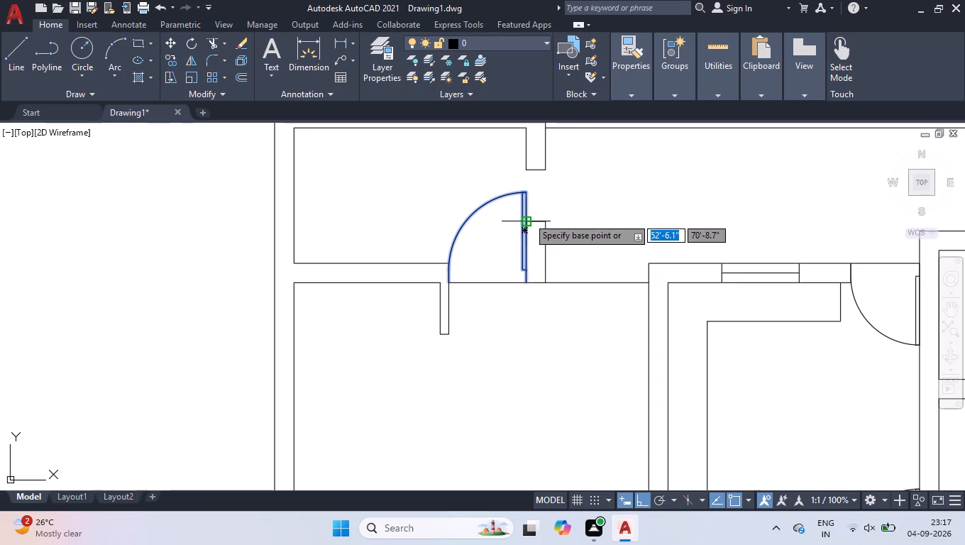
{"action": "scroll", "coordinate": [530, 255], "scroll_direction": "up", "scroll_amount": 4}
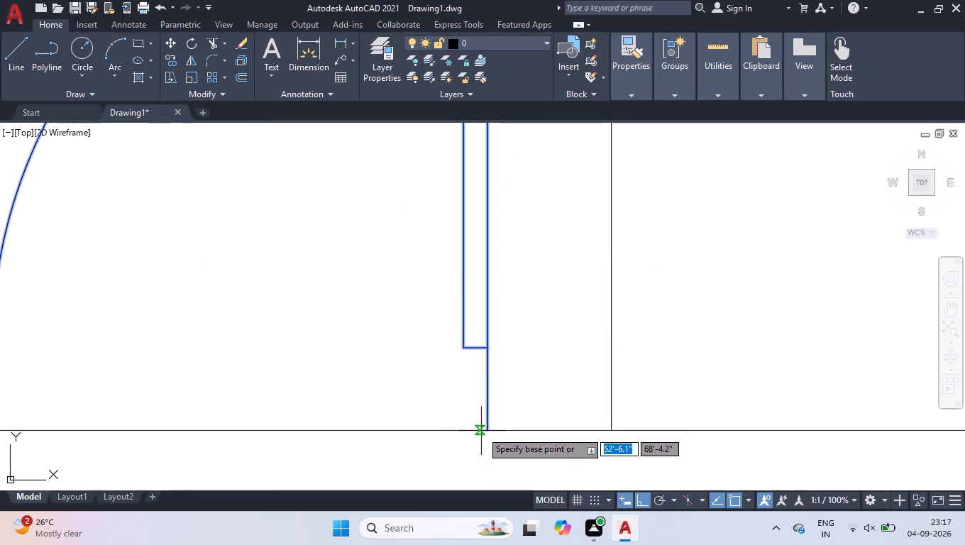
{"action": "left_click", "coordinate": [485, 429]}
{"action": "scroll", "coordinate": [483, 385], "scroll_direction": "down", "scroll_amount": 5}
{"action": "scroll", "coordinate": [554, 348], "scroll_direction": "down", "scroll_amount": 4}
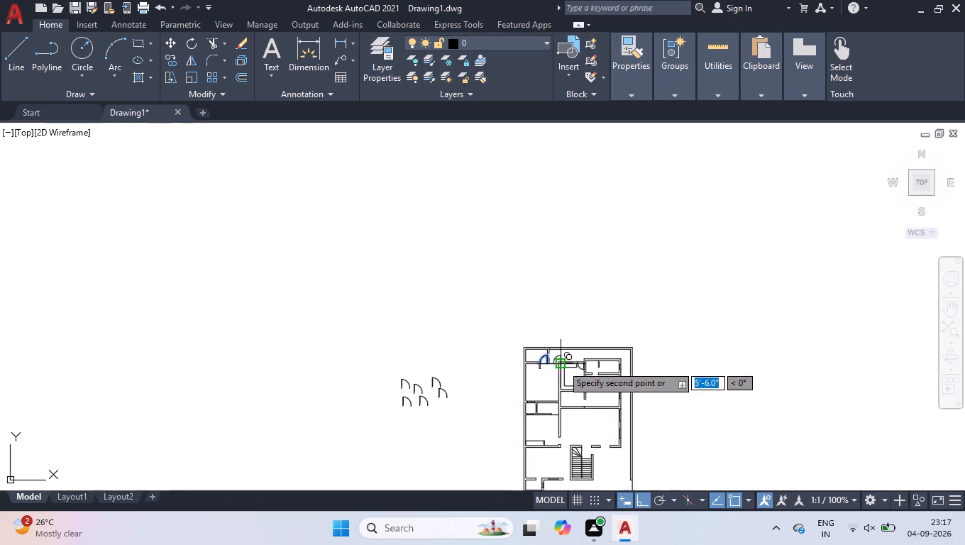
{"action": "scroll", "coordinate": [550, 432], "scroll_direction": "up", "scroll_amount": 4}
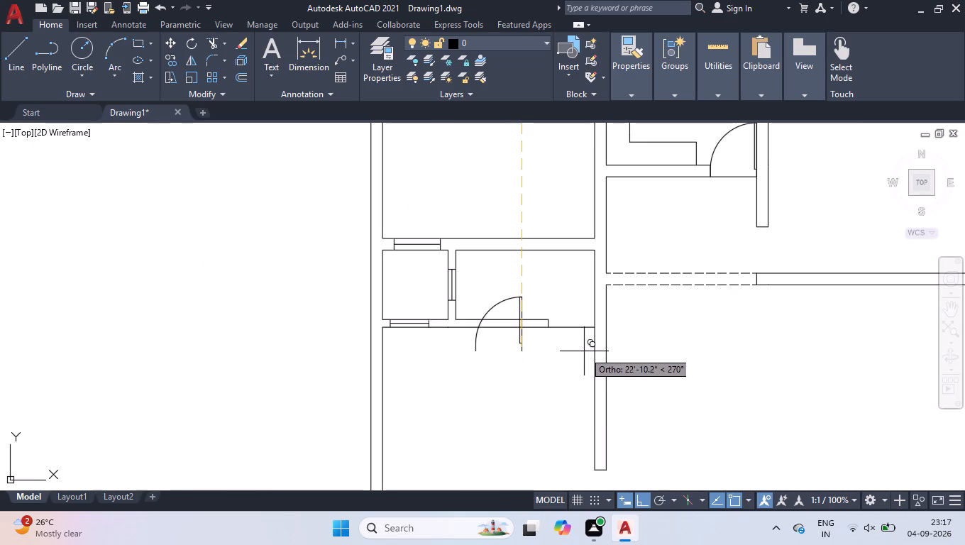
{"action": "left_click", "coordinate": [592, 329]}
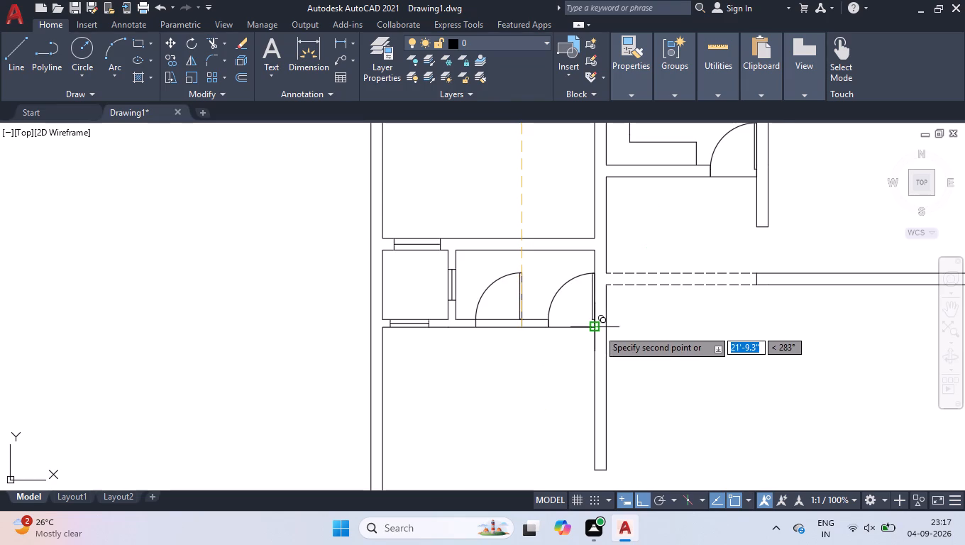
{"action": "scroll", "coordinate": [605, 315], "scroll_direction": "down", "scroll_amount": 4}
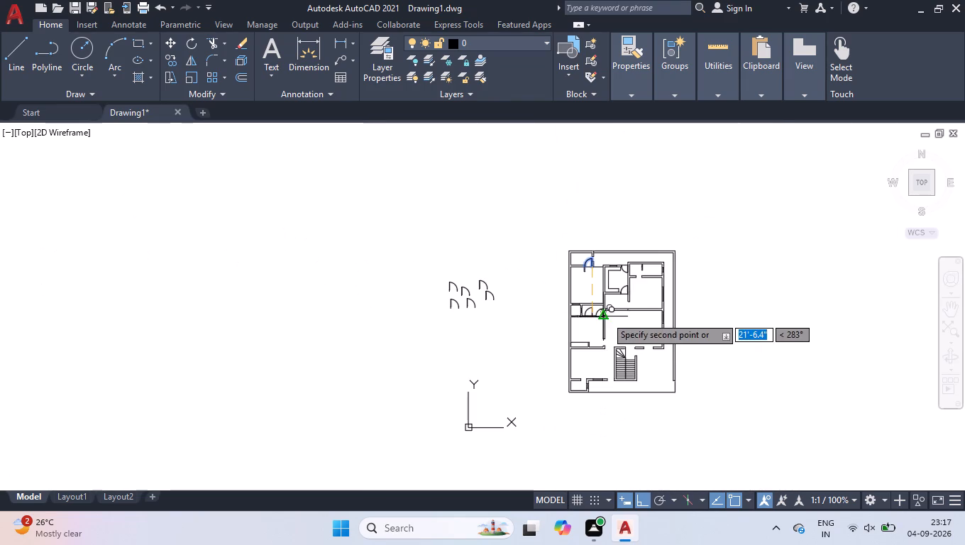
{"action": "scroll", "coordinate": [614, 380], "scroll_direction": "up", "scroll_amount": 5}
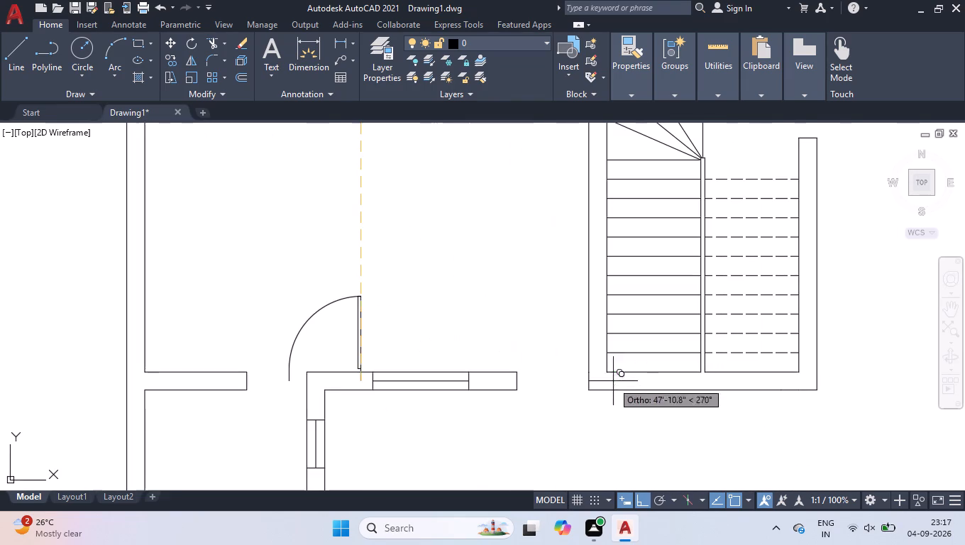
{"action": "left_click", "coordinate": [591, 387]}
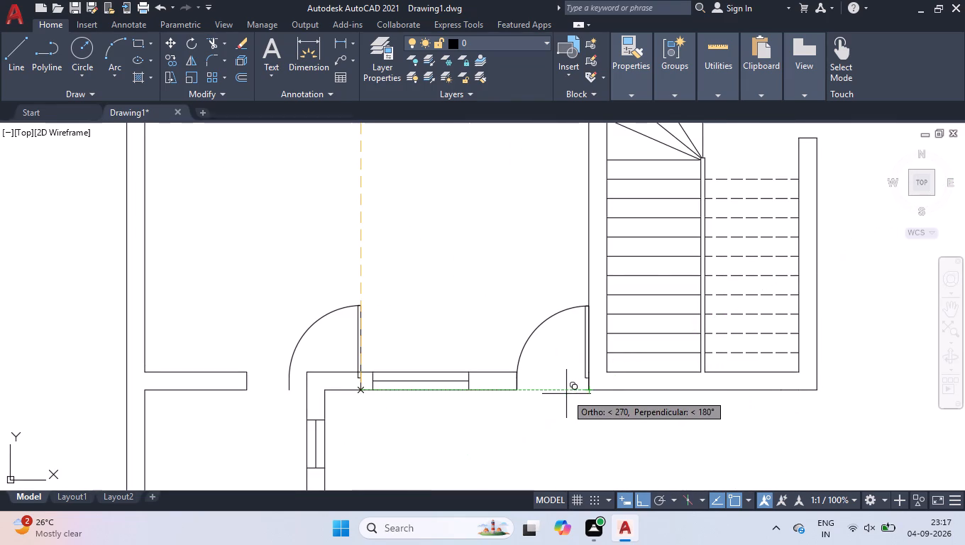
Place two more copies of the door at the east jambs of the two openings in the large hall's south wall.
{"action": "scroll", "coordinate": [568, 386], "scroll_direction": "down", "scroll_amount": 2}
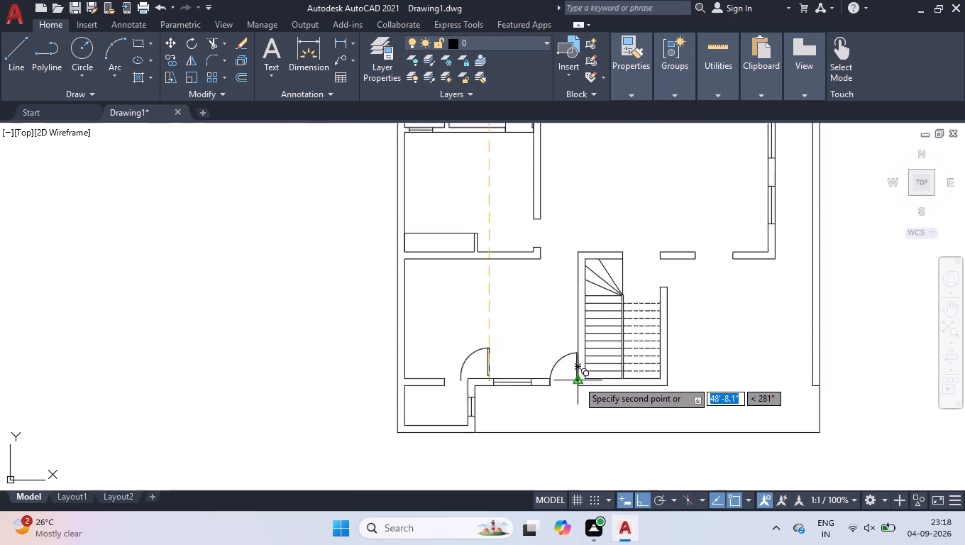
{"action": "scroll", "coordinate": [578, 380], "scroll_direction": "down", "scroll_amount": 2}
{"action": "scroll", "coordinate": [614, 325], "scroll_direction": "up", "scroll_amount": 3}
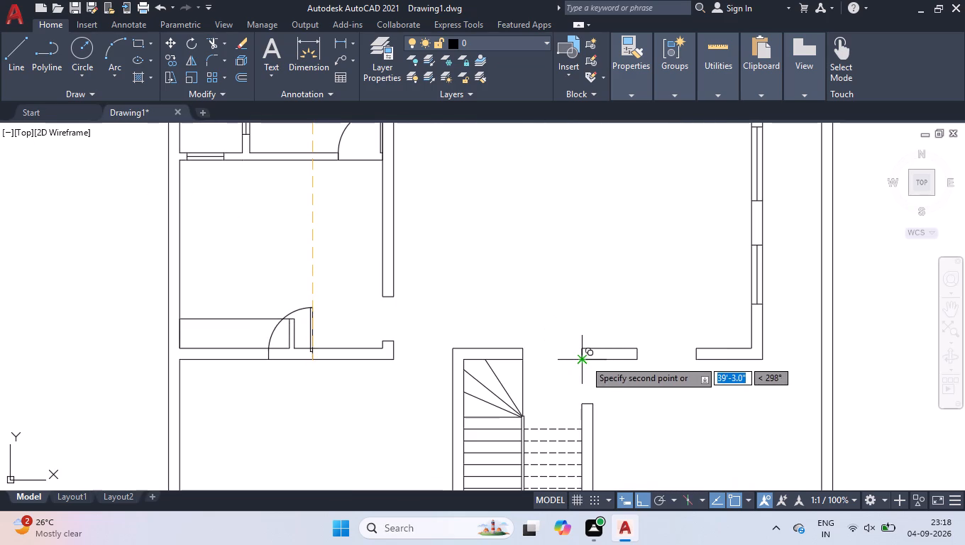
{"action": "left_click", "coordinate": [585, 360]}
{"action": "left_click", "coordinate": [694, 359]}
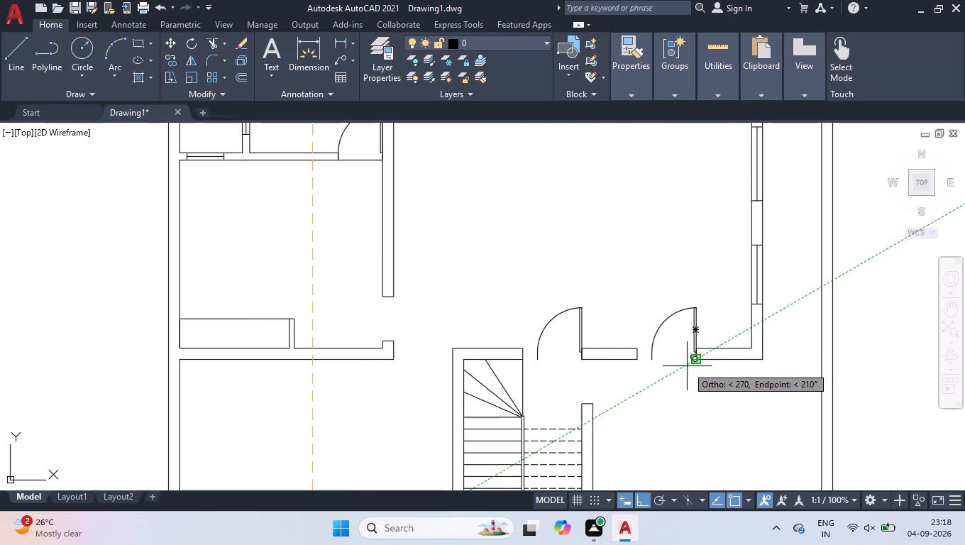
{"action": "scroll", "coordinate": [687, 366], "scroll_direction": "down", "scroll_amount": 1}
{"action": "key", "text": "Return"}
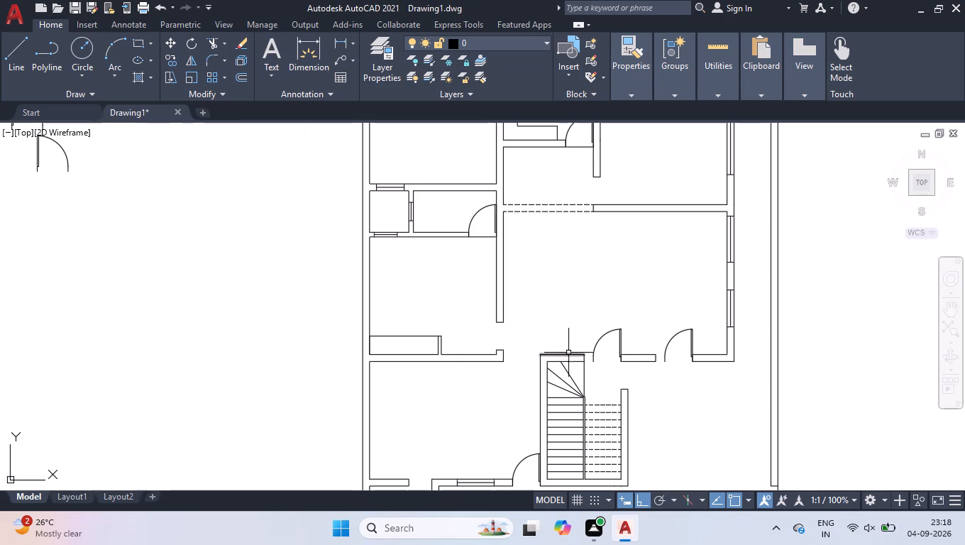
Shorten both doors in the hall's south wall so each free end reaches the middle of its opening.
{"action": "scroll", "coordinate": [659, 343], "scroll_direction": "up", "scroll_amount": 3}
{"action": "left_click", "coordinate": [678, 351]}
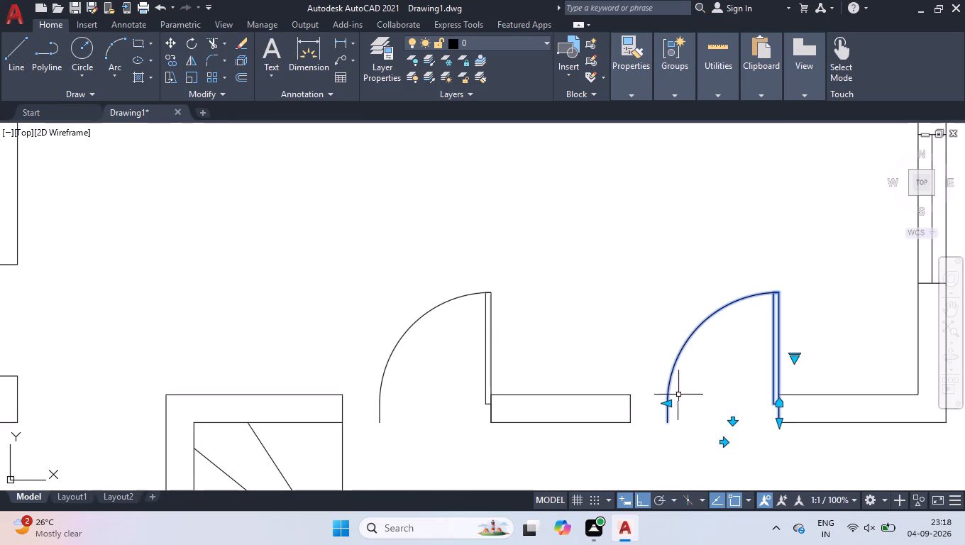
{"action": "left_click", "coordinate": [666, 405]}
{"action": "left_click", "coordinate": [715, 400]}
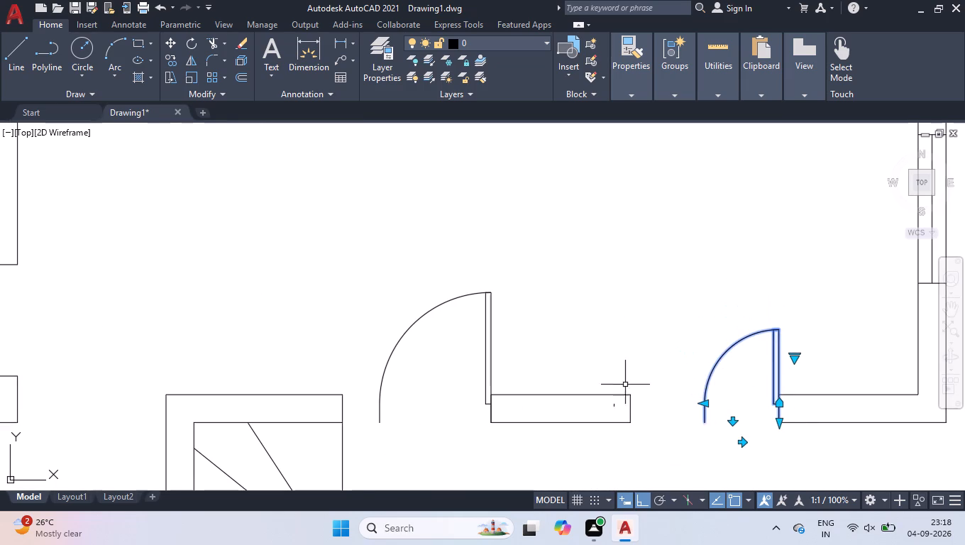
{"action": "left_click", "coordinate": [382, 373]}
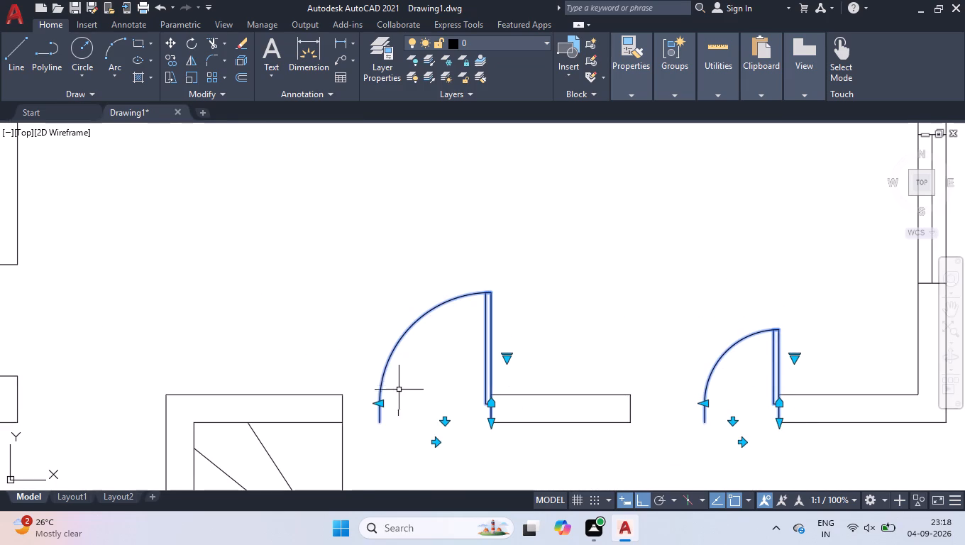
{"action": "left_click_drag", "start_coordinate": [380, 406], "coordinate": [399, 406]}
{"action": "left_click", "coordinate": [460, 404]}
{"action": "right_click", "coordinate": [456, 392]}
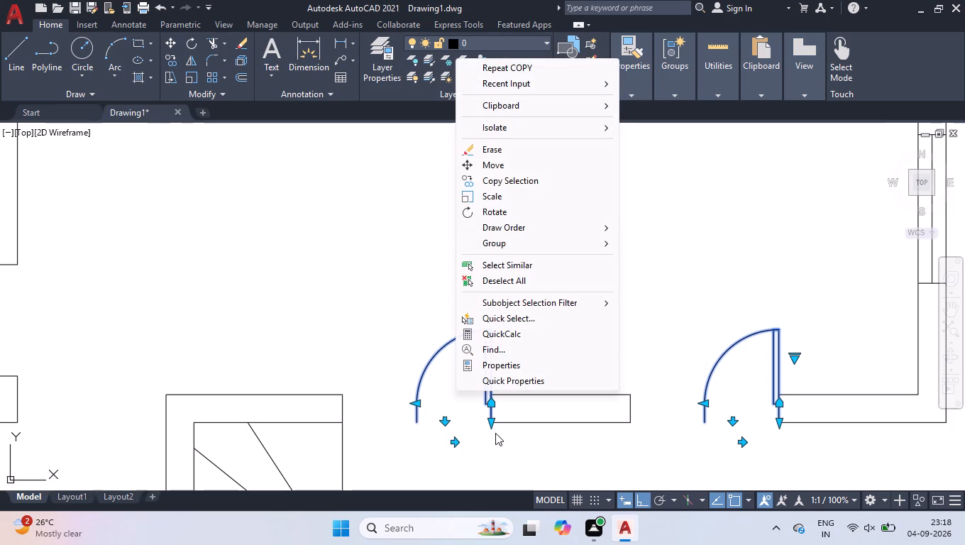
{"action": "left_click", "coordinate": [532, 285]}
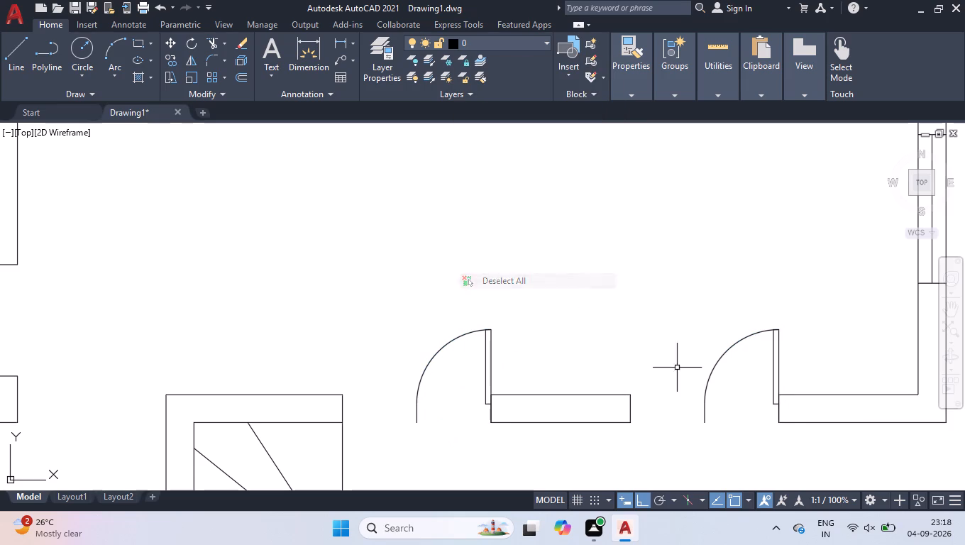
Mirror the hall's eastern south door about a vertical line through its free end, keeping the original to form a double door.
{"action": "left_click", "coordinate": [768, 417]}
{"action": "left_click", "coordinate": [683, 358]}
{"action": "type", "text": "mi"}
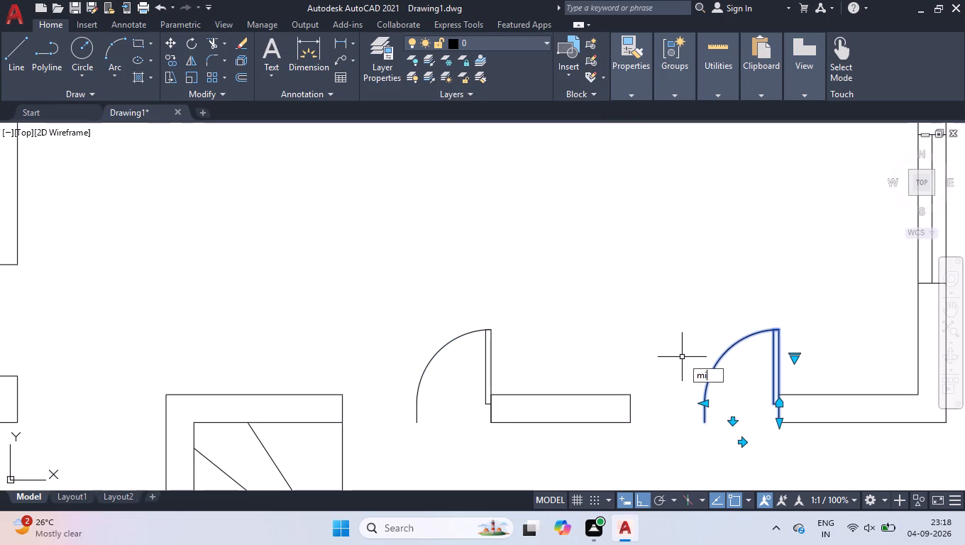
{"action": "key", "text": "Return"}
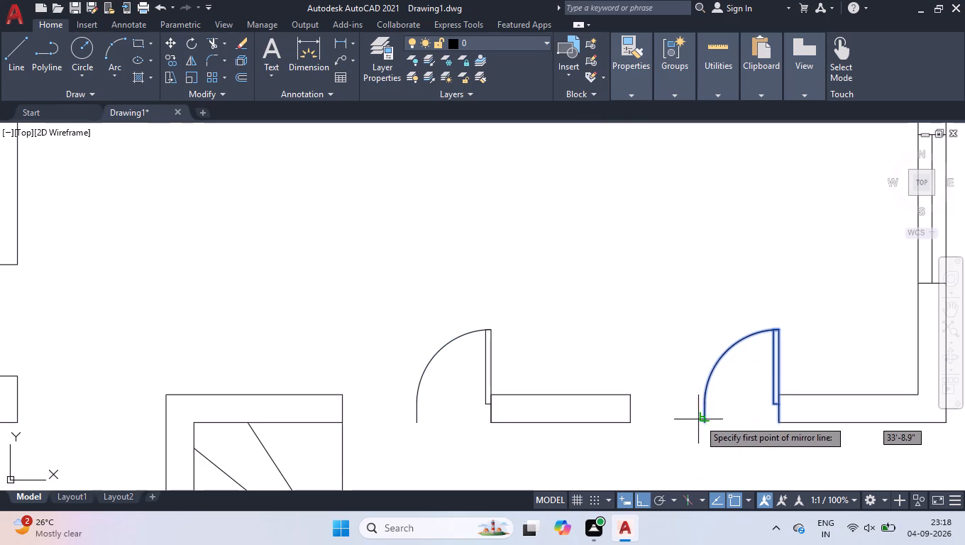
{"action": "left_click", "coordinate": [705, 422]}
{"action": "left_click", "coordinate": [686, 291]}
{"action": "left_click_drag", "start_coordinate": [715, 343], "coordinate": [686, 291]}
Mirror the hall's western south door about a vertical line through its free end, keeping the original to form a double door.
{"action": "left_click", "coordinate": [487, 308]}
{"action": "left_click", "coordinate": [479, 329]}
{"action": "left_click", "coordinate": [479, 331]}
{"action": "key", "text": "space"}
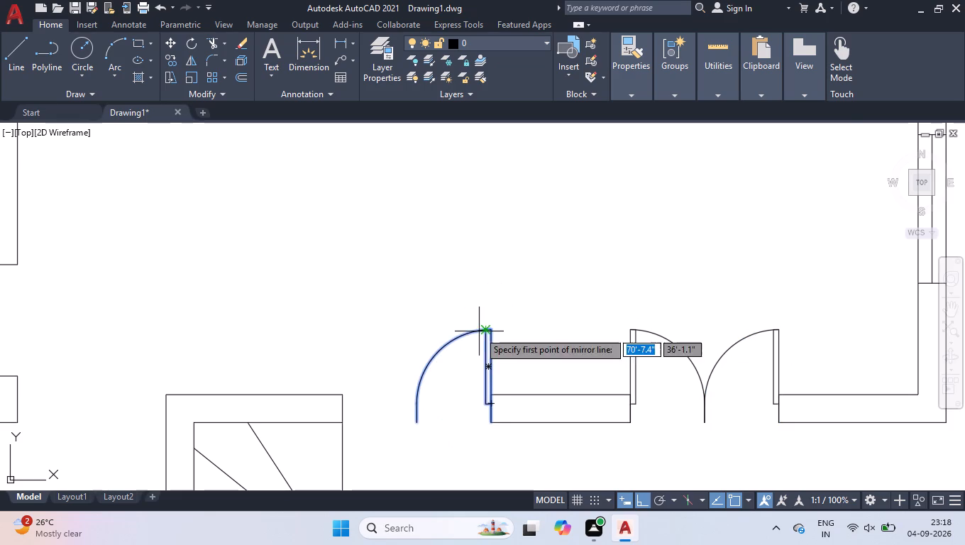
{"action": "left_click", "coordinate": [416, 420]}
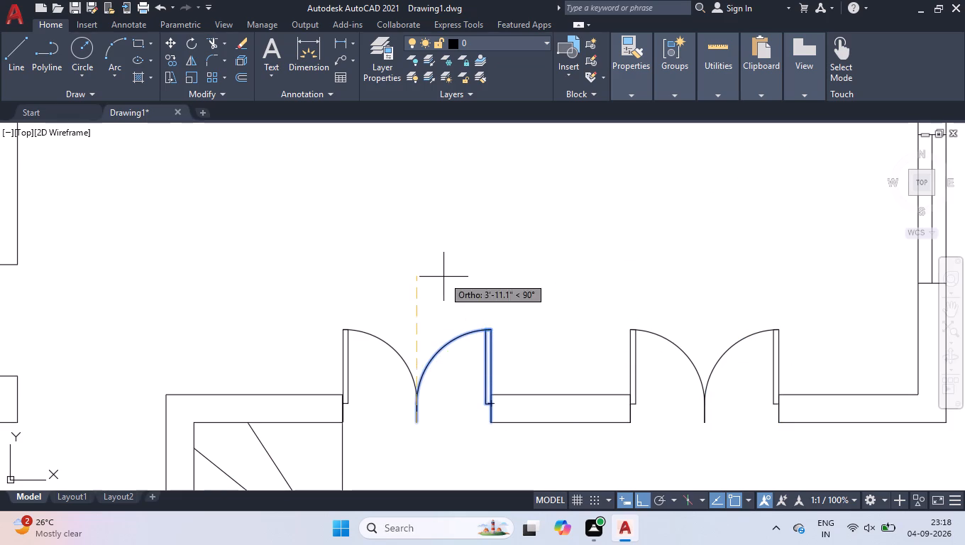
{"action": "left_click", "coordinate": [443, 277]}
{"action": "left_click_drag", "start_coordinate": [461, 324], "coordinate": [443, 277]}
Draw a short horizontal line across the wall from the northwest room's southeast inner corner to the wall's east face.
{"action": "scroll", "coordinate": [509, 348], "scroll_direction": "down", "scroll_amount": 5}
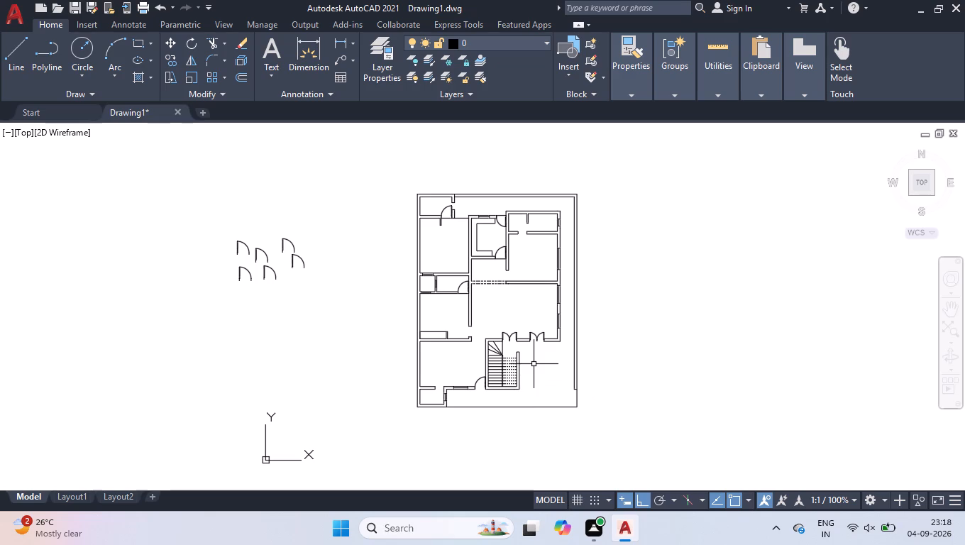
{"action": "scroll", "coordinate": [482, 278], "scroll_direction": "up", "scroll_amount": 1}
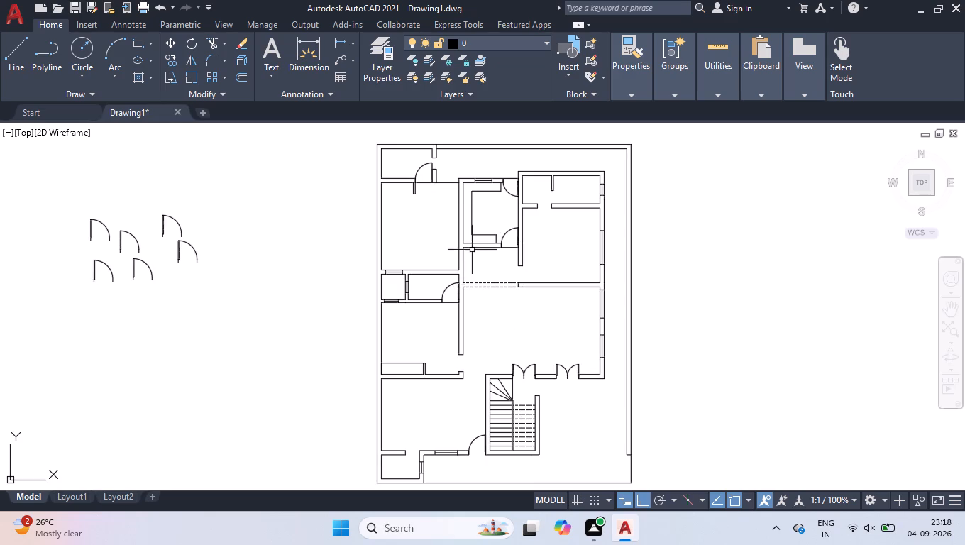
{"action": "scroll", "coordinate": [468, 254], "scroll_direction": "up", "scroll_amount": 4}
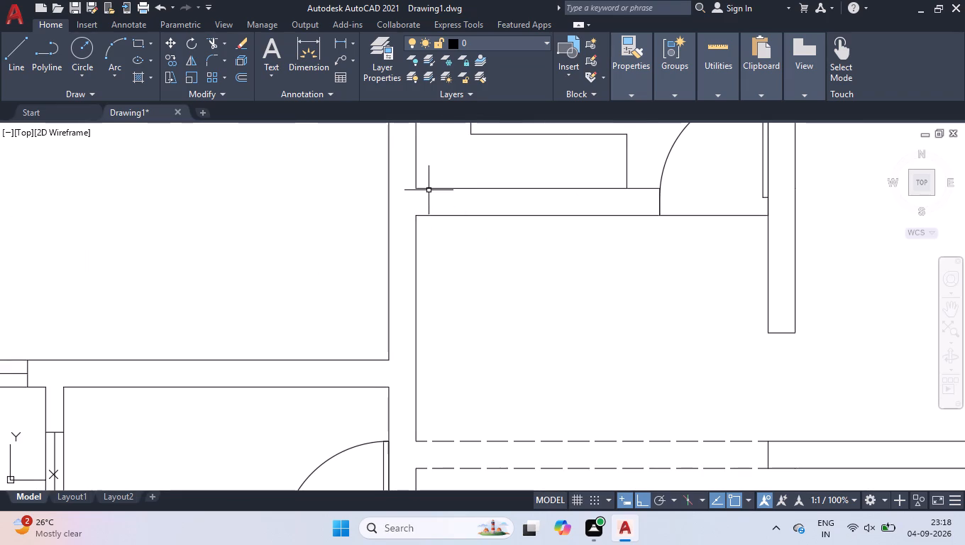
{"action": "key", "text": "l"}
{"action": "key", "text": "Return"}
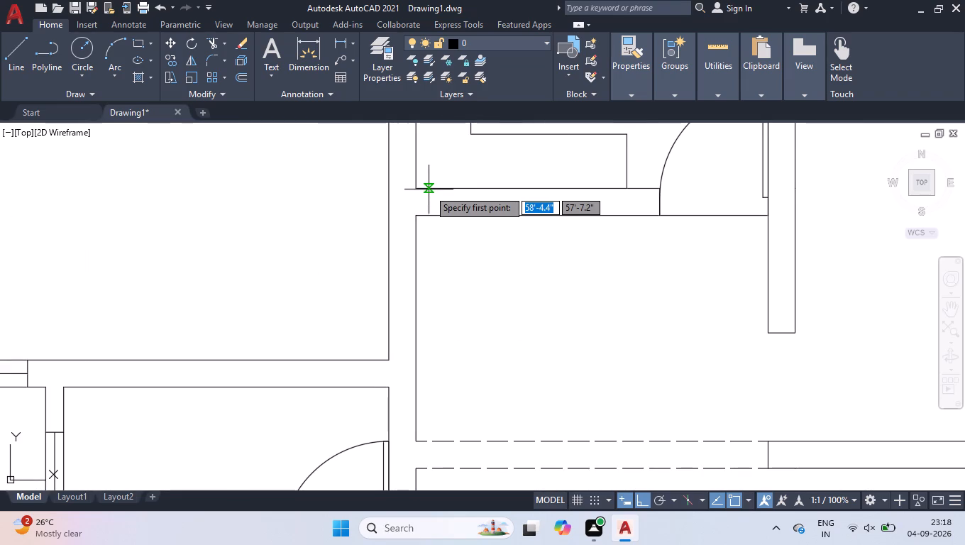
{"action": "scroll", "coordinate": [429, 189], "scroll_direction": "up", "scroll_amount": 1}
{"action": "left_click", "coordinate": [362, 461]}
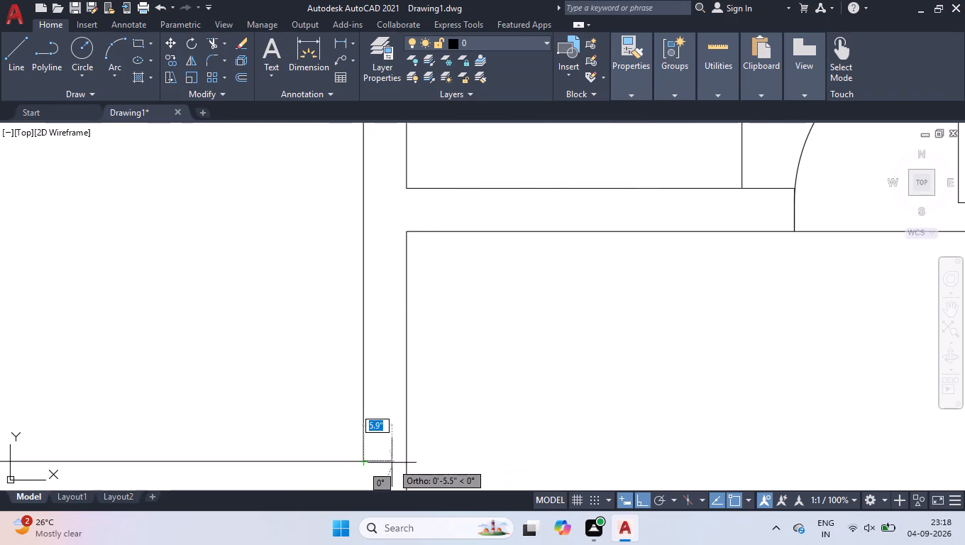
{"action": "left_click", "coordinate": [404, 462]}
{"action": "key", "text": "space"}
Measure the wall's east face from the corner below the counter room to the new line with a temporary linear dimension, and delete it.
{"action": "type", "text": "dli"}
{"action": "key", "text": "Return"}
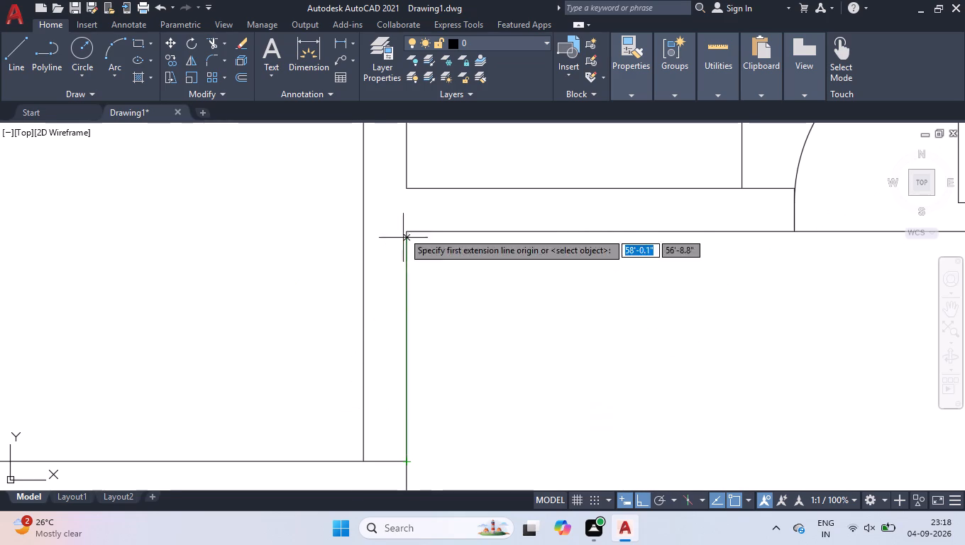
{"action": "left_click", "coordinate": [404, 231]}
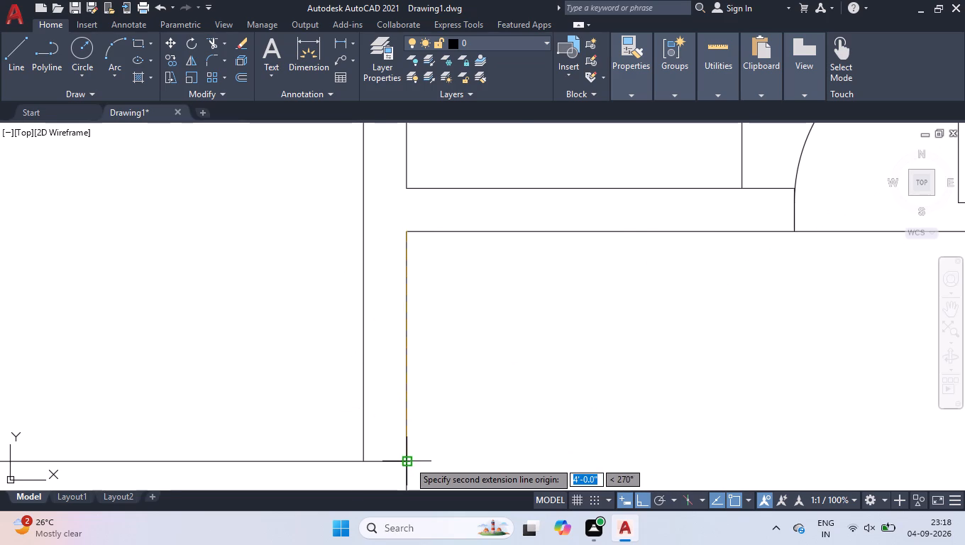
{"action": "left_click_drag", "start_coordinate": [409, 461], "coordinate": [412, 455]}
{"action": "left_click", "coordinate": [439, 434]}
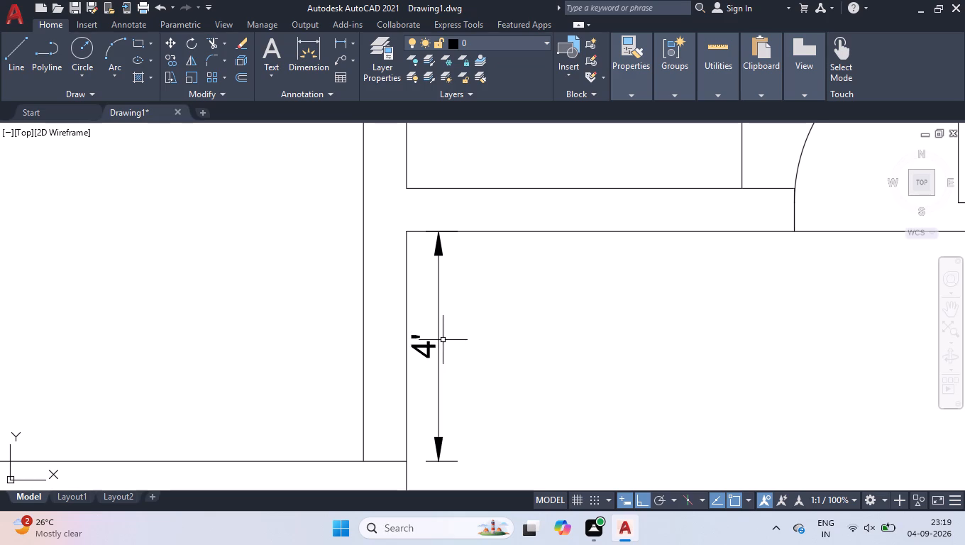
{"action": "left_click", "coordinate": [439, 341]}
{"action": "key", "text": "Delete"}
Draw a short horizontal line from the corner below the counter room across the wall to its west face.
{"action": "key", "text": "l"}
{"action": "key", "text": "Return"}
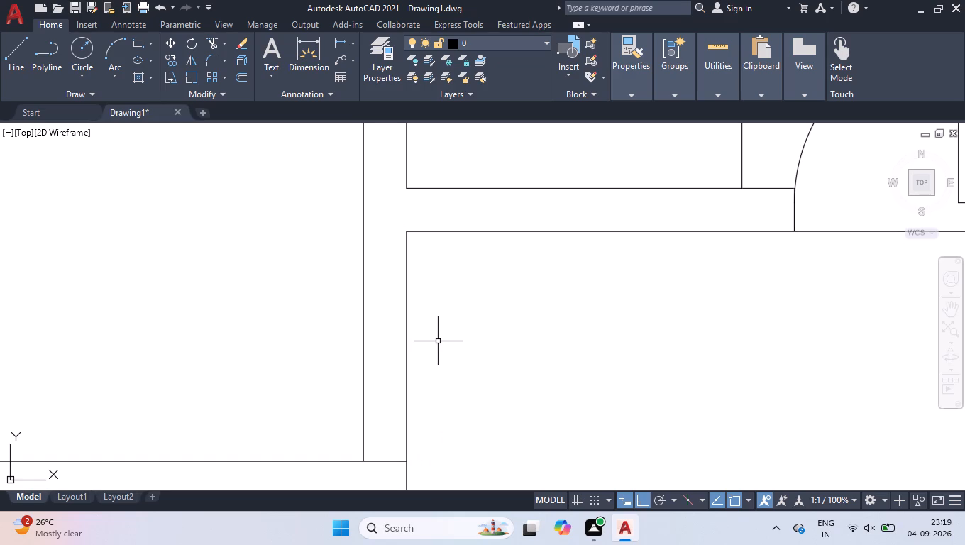
{"action": "left_click", "coordinate": [409, 230]}
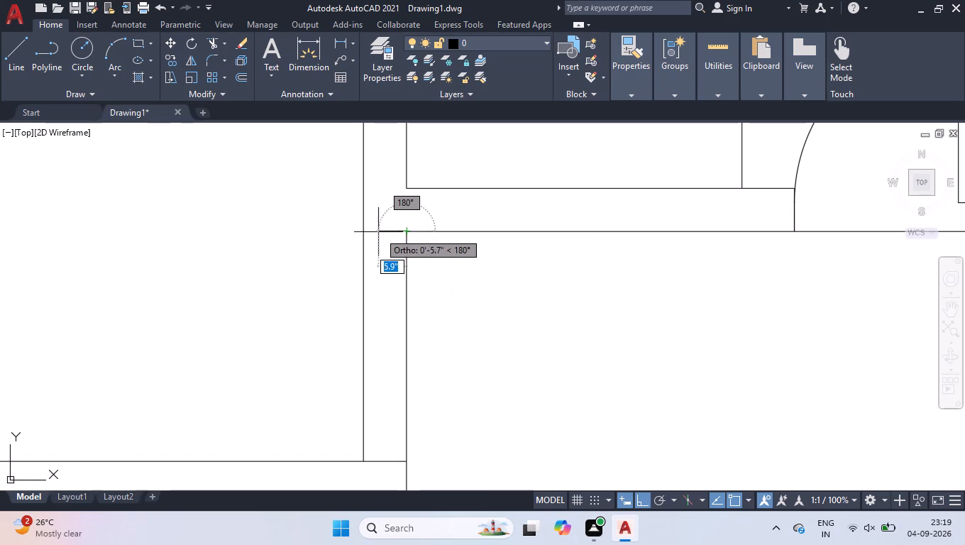
{"action": "left_click", "coordinate": [363, 229]}
{"action": "key", "text": "space"}
Move the new line 8" south along the wall to mark the opening's north jamb.
{"action": "left_click_drag", "start_coordinate": [339, 208], "coordinate": [362, 225]}
{"action": "left_click", "coordinate": [448, 269]}
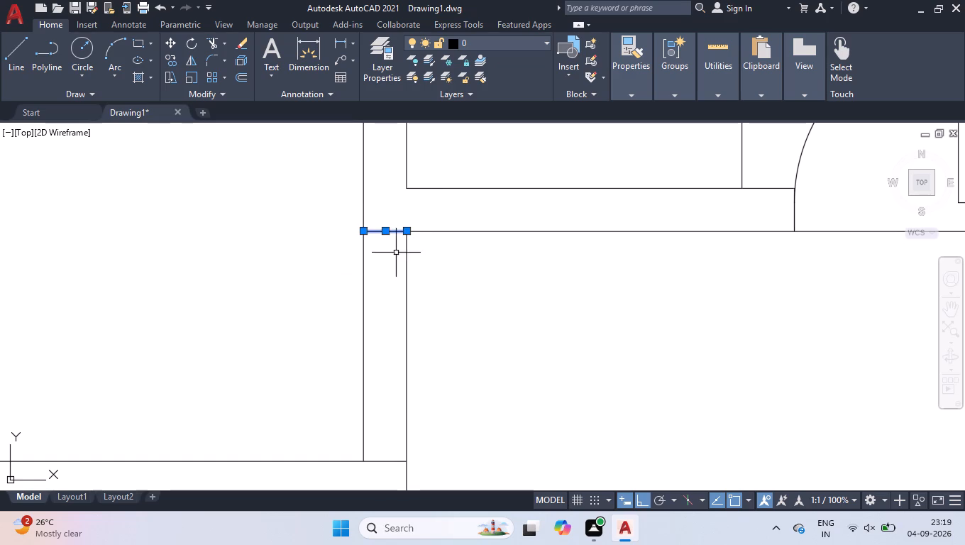
{"action": "left_click", "coordinate": [384, 233]}
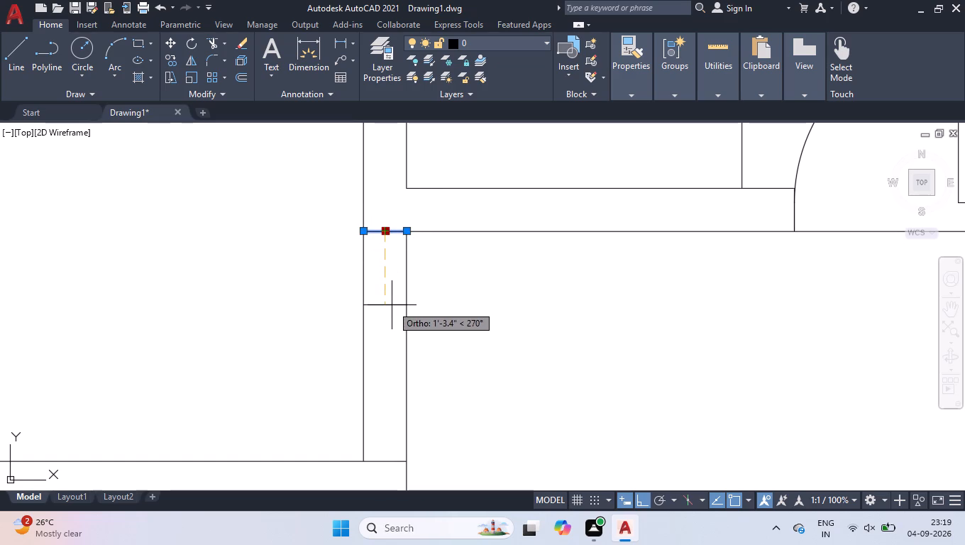
{"action": "key", "text": "8"}
{"action": "key", "text": "Return"}
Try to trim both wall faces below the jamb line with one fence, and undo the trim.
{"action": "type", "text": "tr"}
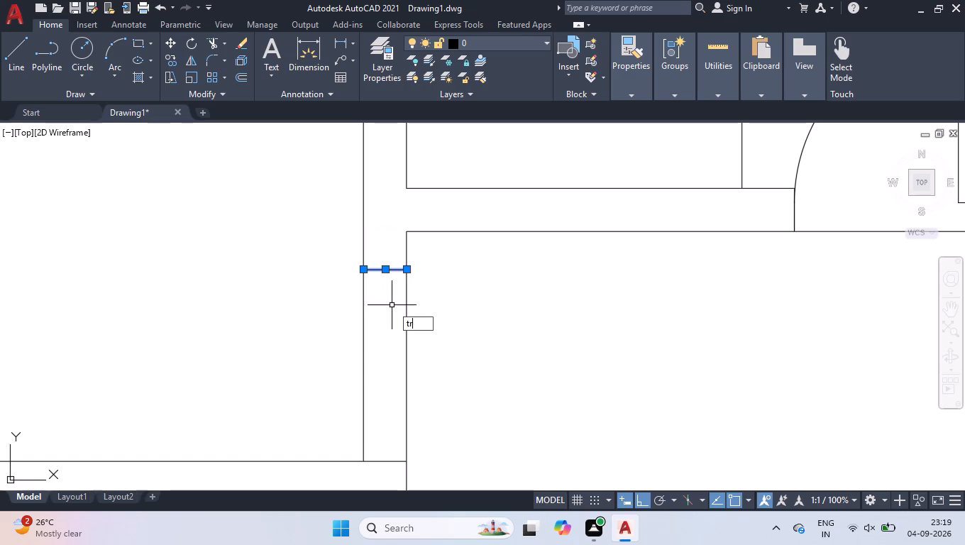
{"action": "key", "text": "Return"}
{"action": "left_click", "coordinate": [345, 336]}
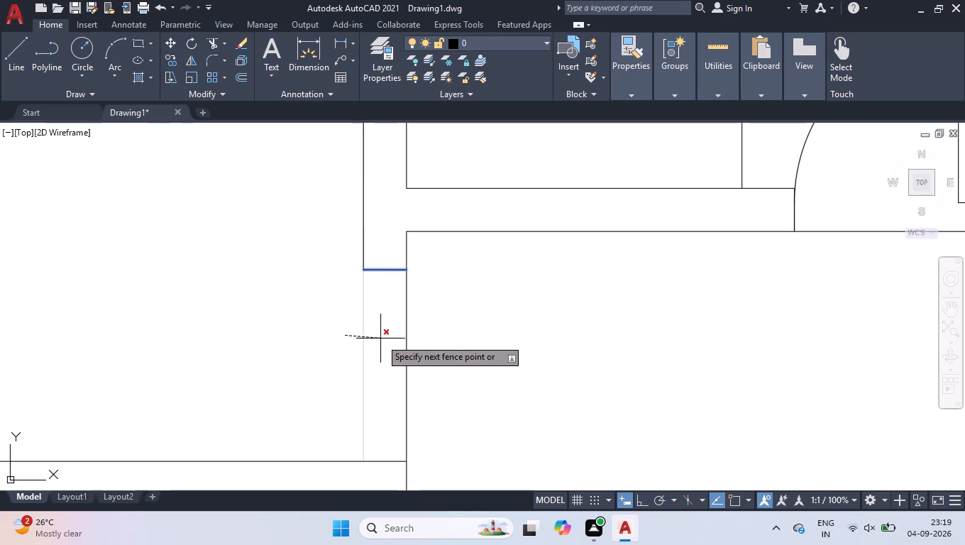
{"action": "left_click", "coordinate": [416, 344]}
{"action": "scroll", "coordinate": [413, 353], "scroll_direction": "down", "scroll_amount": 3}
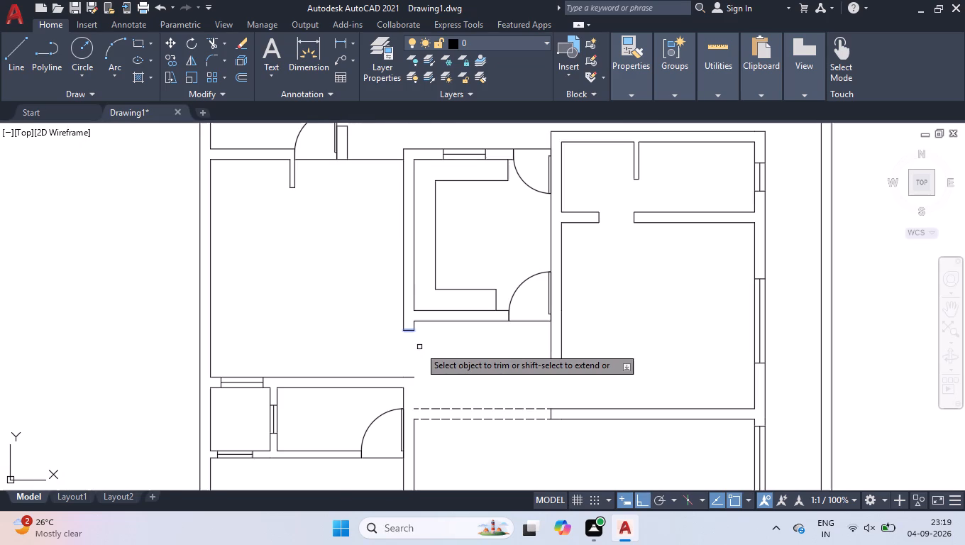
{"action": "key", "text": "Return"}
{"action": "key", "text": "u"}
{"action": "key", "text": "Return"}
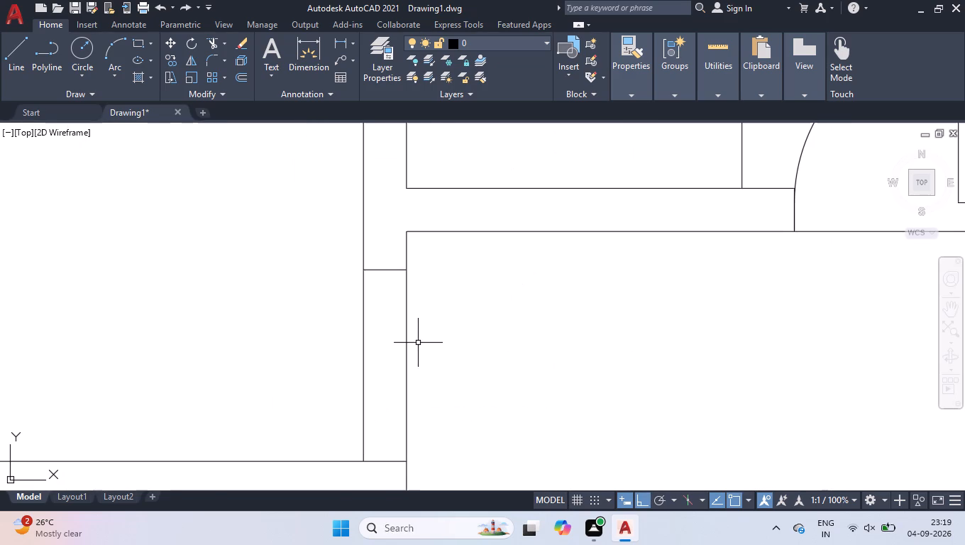
Trim the wall's east and west faces between the two jamb lines to open the northwest room's doorway.
{"action": "type", "text": "tr"}
{"action": "key", "text": "Return"}
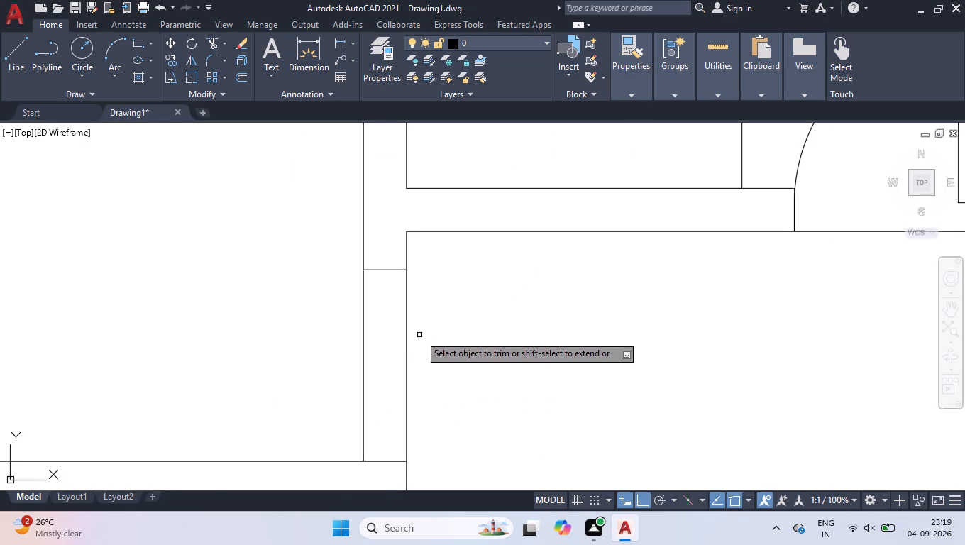
{"action": "left_click", "coordinate": [407, 338]}
{"action": "left_click", "coordinate": [366, 348]}
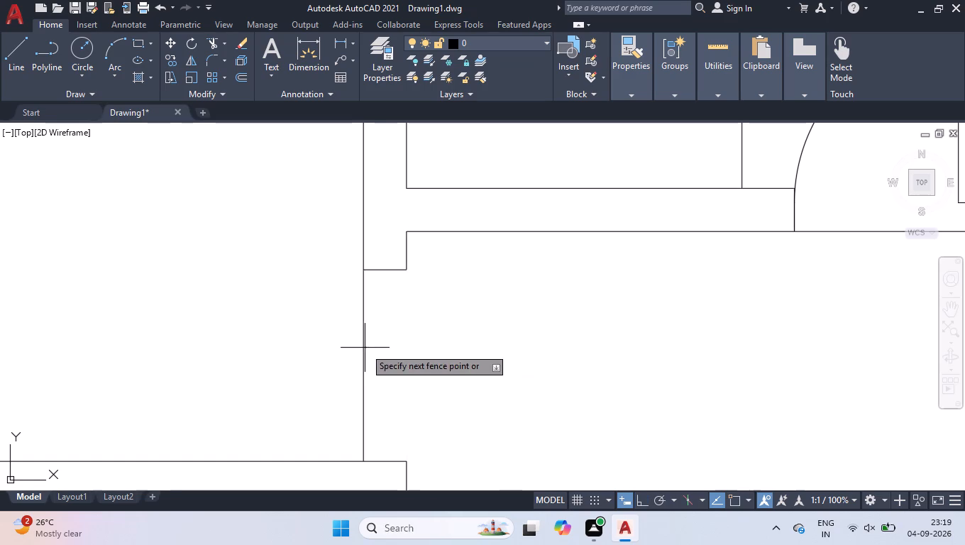
{"action": "left_click", "coordinate": [360, 345]}
{"action": "key", "text": "space"}
Rotate the northernmost spare door nearest the plan 90° counterclockwise about its hinge-side base corner.
{"action": "scroll", "coordinate": [380, 346], "scroll_direction": "down", "scroll_amount": 3}
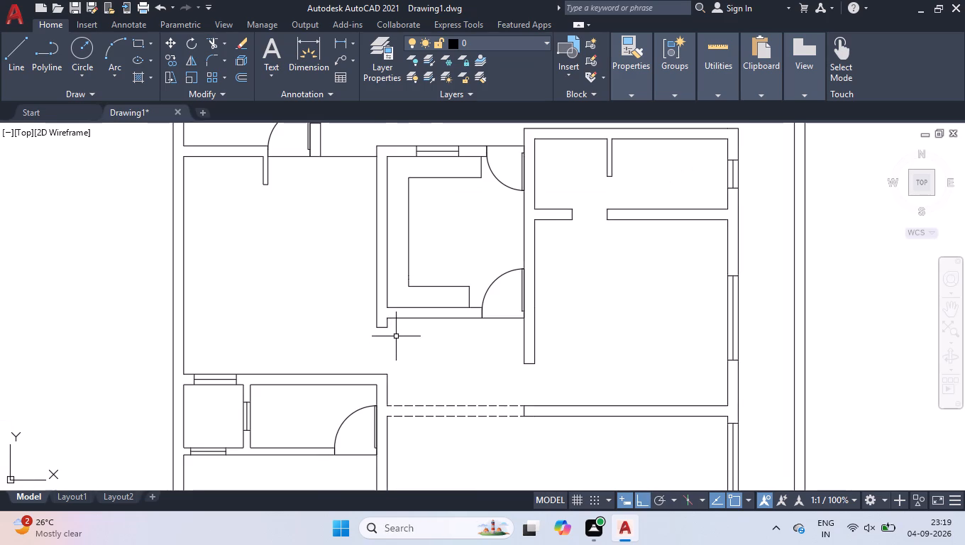
{"action": "scroll", "coordinate": [402, 332], "scroll_direction": "down", "scroll_amount": 3}
{"action": "scroll", "coordinate": [214, 328], "scroll_direction": "up", "scroll_amount": 2}
{"action": "left_click", "coordinate": [240, 296]}
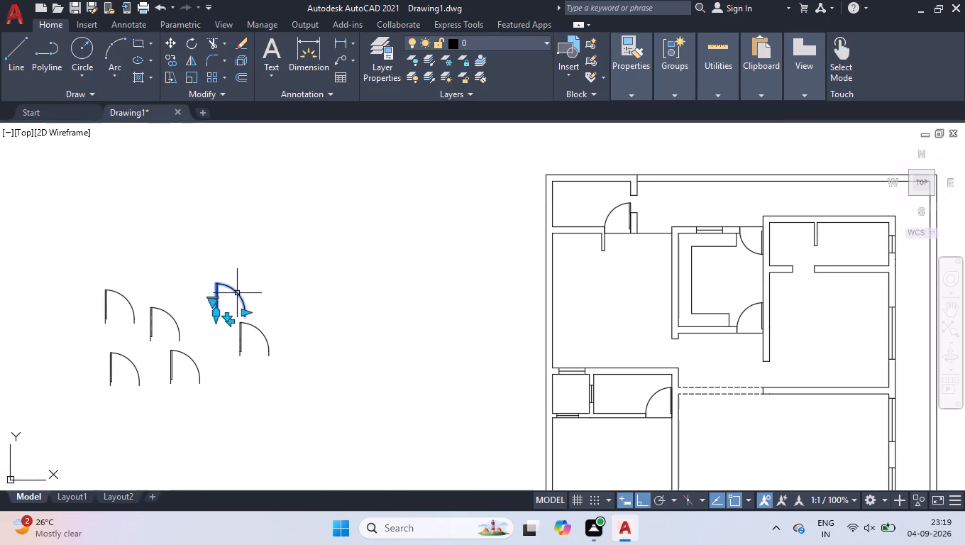
{"action": "scroll", "coordinate": [233, 290], "scroll_direction": "up", "scroll_amount": 3}
{"action": "type", "text": "ro"}
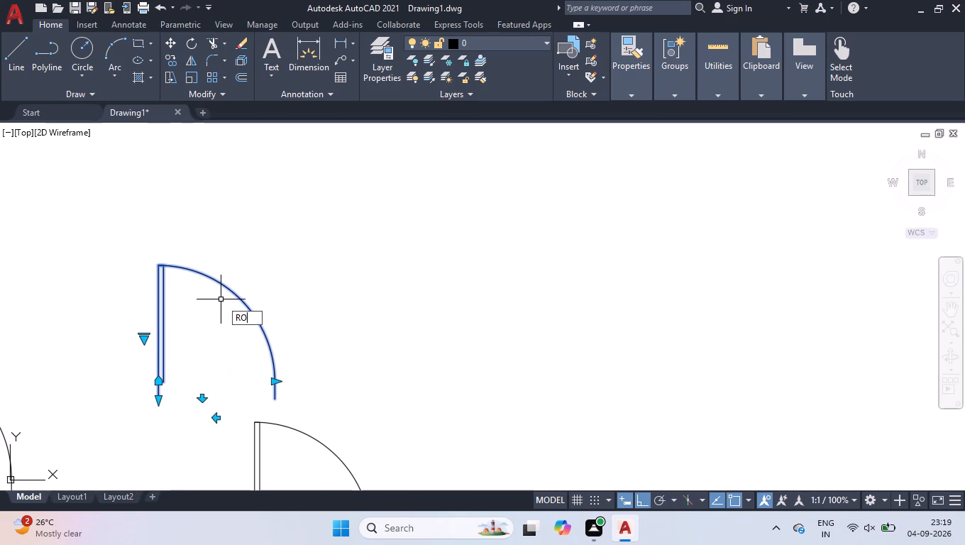
{"action": "key", "text": "Return"}
{"action": "left_click", "coordinate": [157, 398]}
{"action": "left_click", "coordinate": [219, 316]}
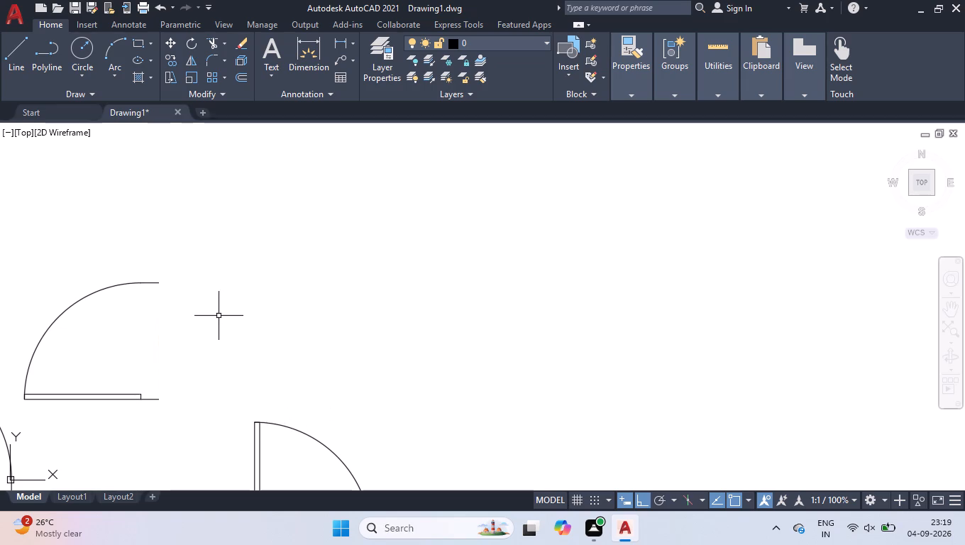
Move the rotated door by its hinge-side end corner to the south jamb's east corner in the northwest room's new opening.
{"action": "left_click_drag", "start_coordinate": [154, 392], "coordinate": [148, 400]}
{"action": "left_click", "coordinate": [96, 429]}
{"action": "type", "text": "mov"}
{"action": "key", "text": "Return"}
{"action": "left_click", "coordinate": [156, 398]}
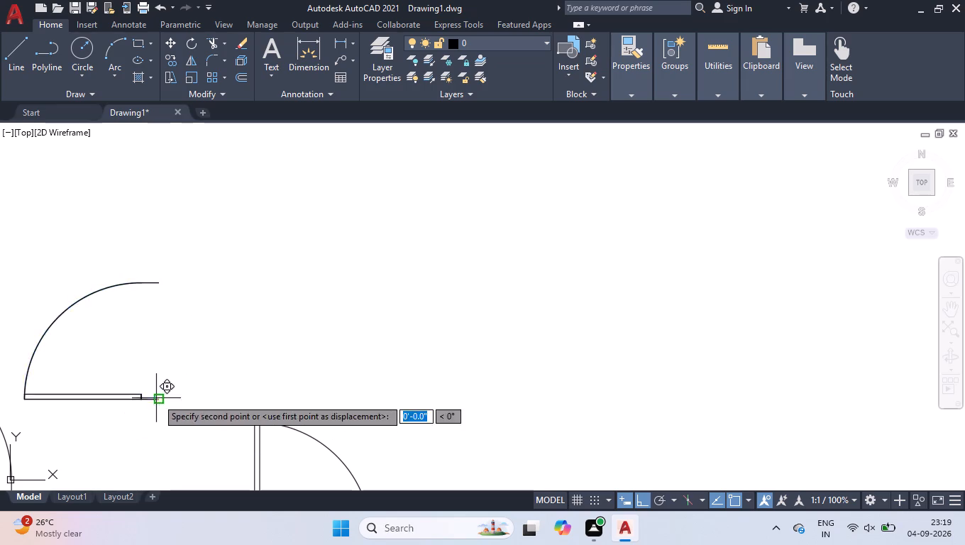
{"action": "scroll", "coordinate": [334, 375], "scroll_direction": "down", "scroll_amount": 4}
{"action": "scroll", "coordinate": [595, 400], "scroll_direction": "up", "scroll_amount": 2}
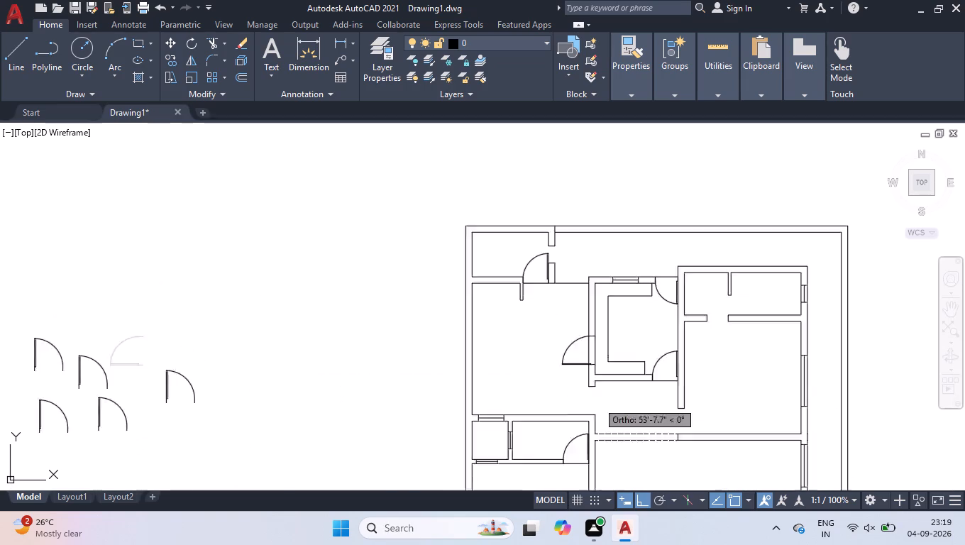
{"action": "scroll", "coordinate": [600, 402], "scroll_direction": "up", "scroll_amount": 1}
{"action": "left_click", "coordinate": [588, 436]}
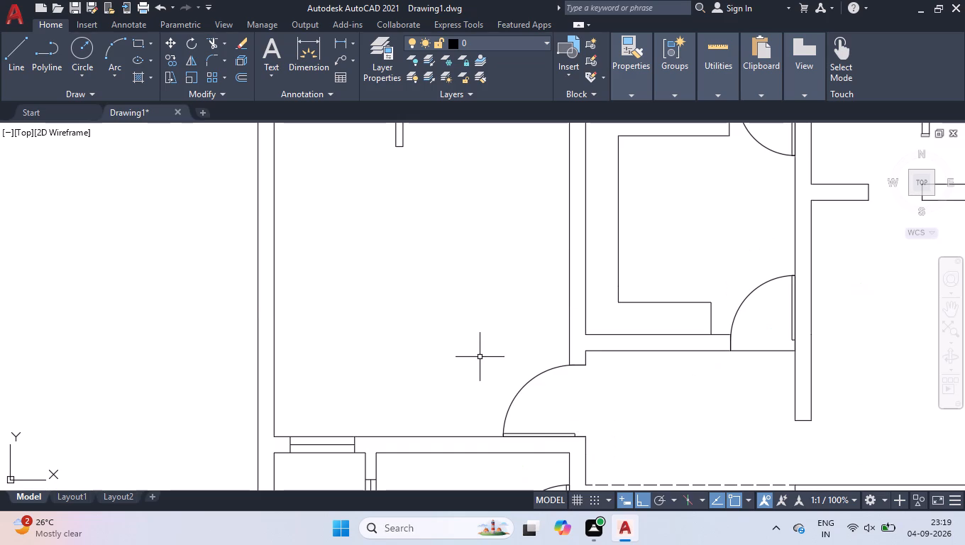
Rotate the spare door nearest the plan 90° clockwise about its base corner and flip it so it swings north.
{"action": "scroll", "coordinate": [482, 351], "scroll_direction": "down", "scroll_amount": 1}
{"action": "scroll", "coordinate": [559, 348], "scroll_direction": "down", "scroll_amount": 2}
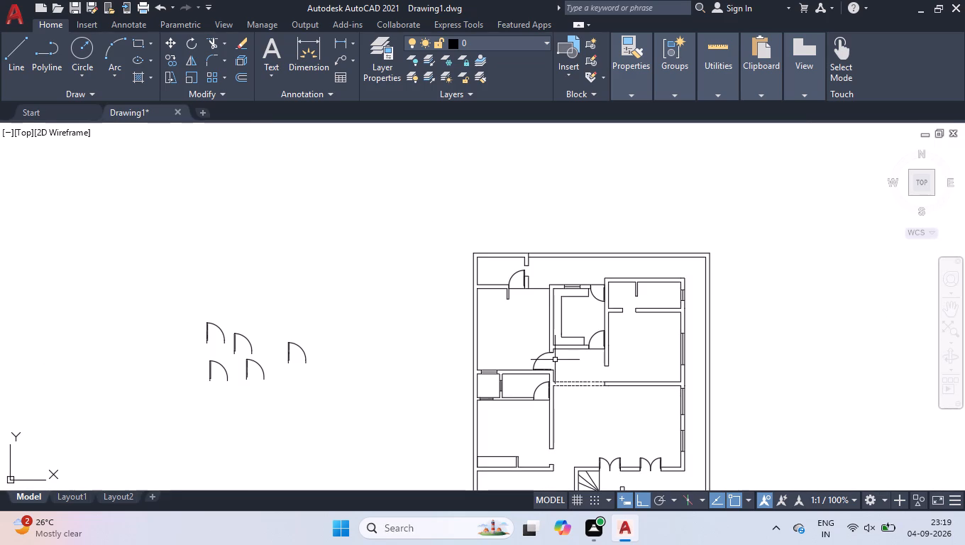
{"action": "scroll", "coordinate": [563, 397], "scroll_direction": "up", "scroll_amount": 2}
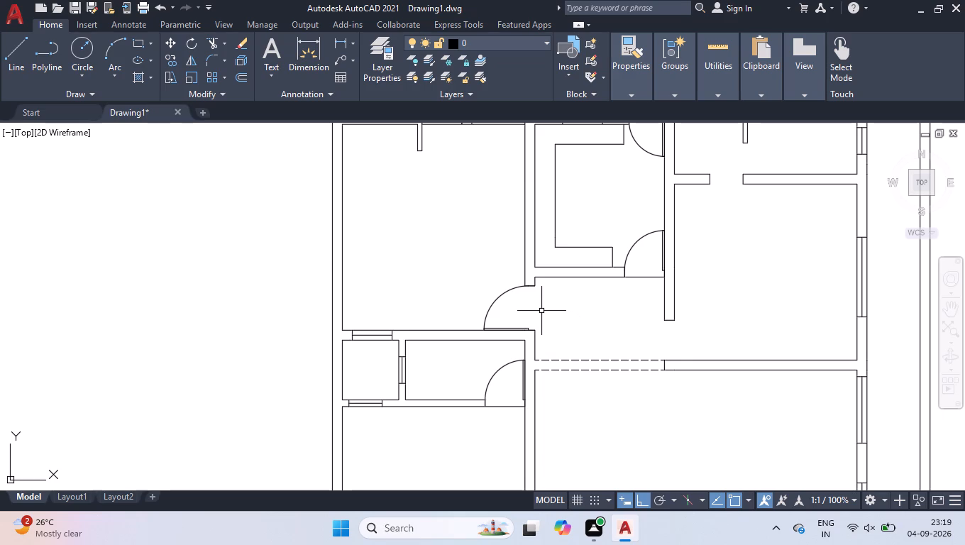
{"action": "scroll", "coordinate": [488, 306], "scroll_direction": "down", "scroll_amount": 1}
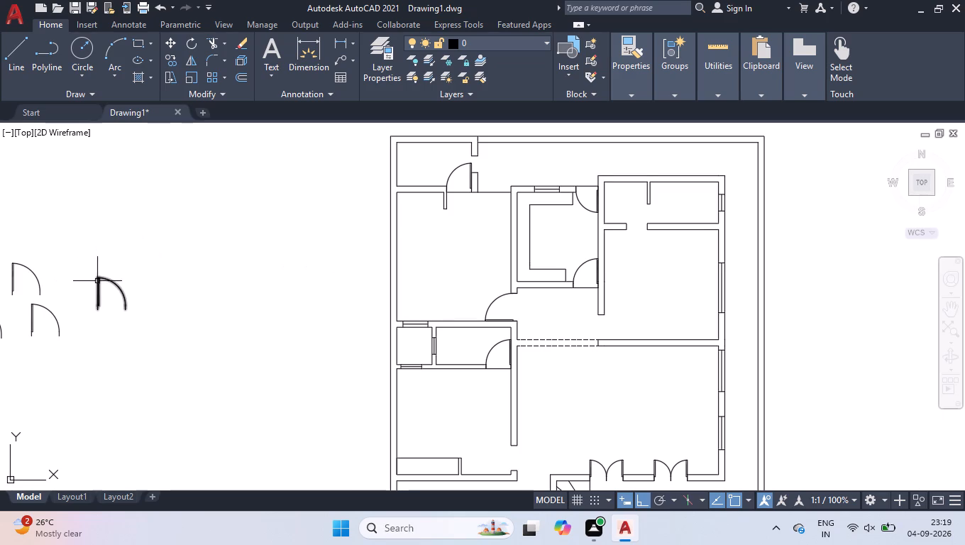
{"action": "left_click", "coordinate": [99, 281]}
{"action": "type", "text": "ro"}
{"action": "key", "text": "Return"}
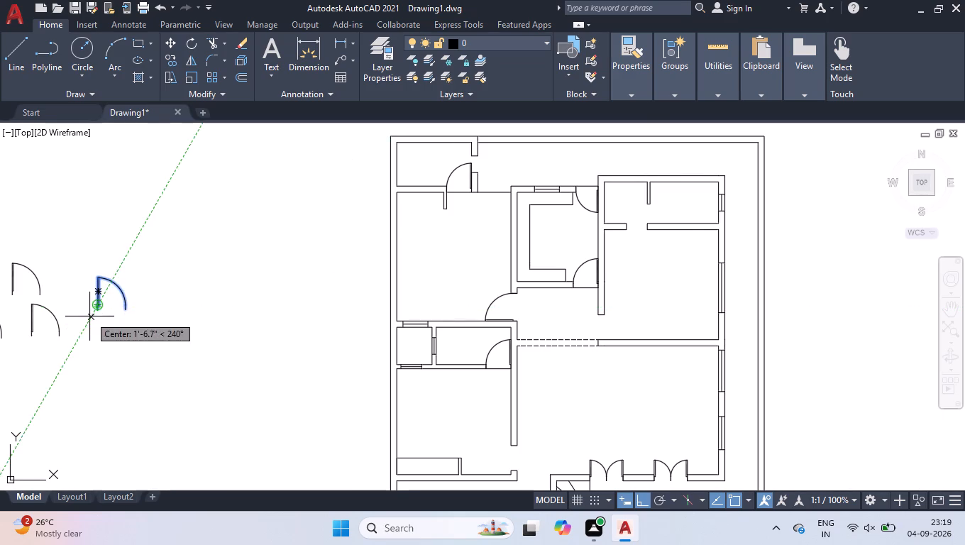
{"action": "scroll", "coordinate": [90, 316], "scroll_direction": "up", "scroll_amount": 3}
{"action": "left_click", "coordinate": [115, 294]}
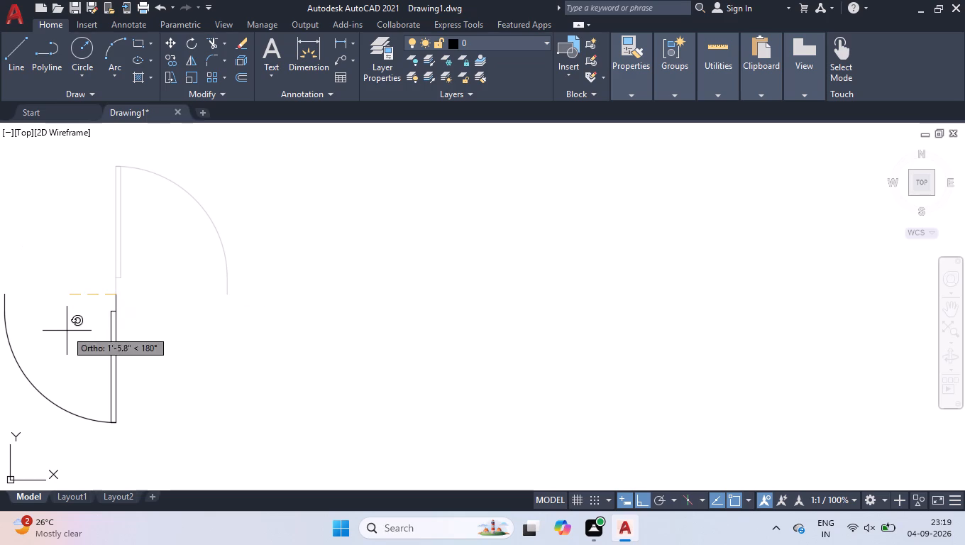
{"action": "left_click", "coordinate": [76, 378]}
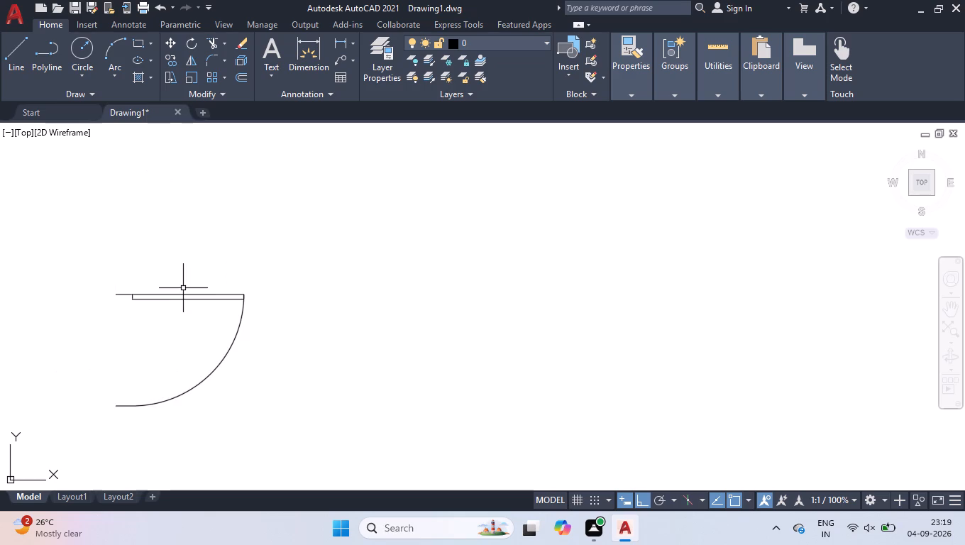
{"action": "left_click", "coordinate": [181, 295]}
{"action": "left_click", "coordinate": [99, 351]}
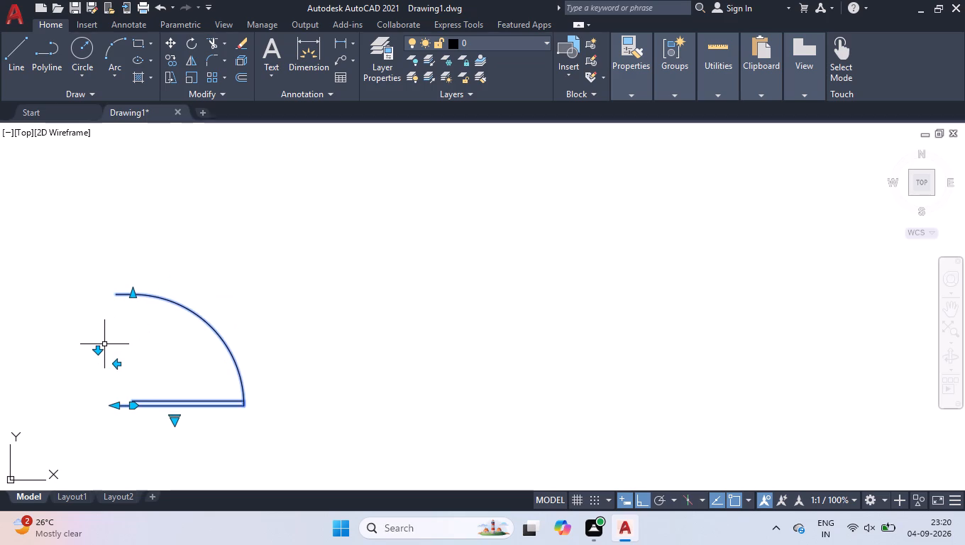
Move the flipped door by its hinge-side corner to the upper west corner of the wall end below the northeast partition.
{"action": "type", "text": "mov"}
{"action": "key", "text": "Return"}
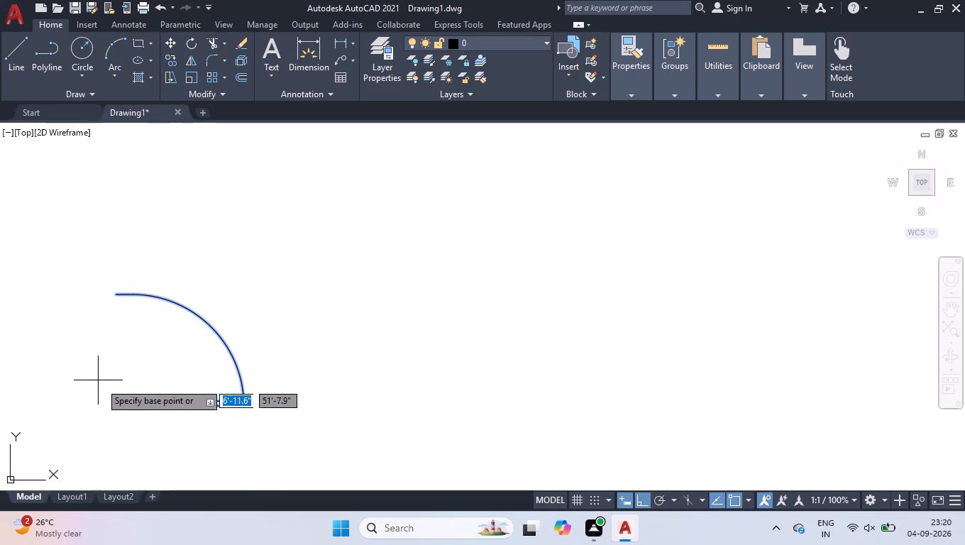
{"action": "left_click", "coordinate": [116, 406]}
{"action": "scroll", "coordinate": [253, 319], "scroll_direction": "down", "scroll_amount": 3}
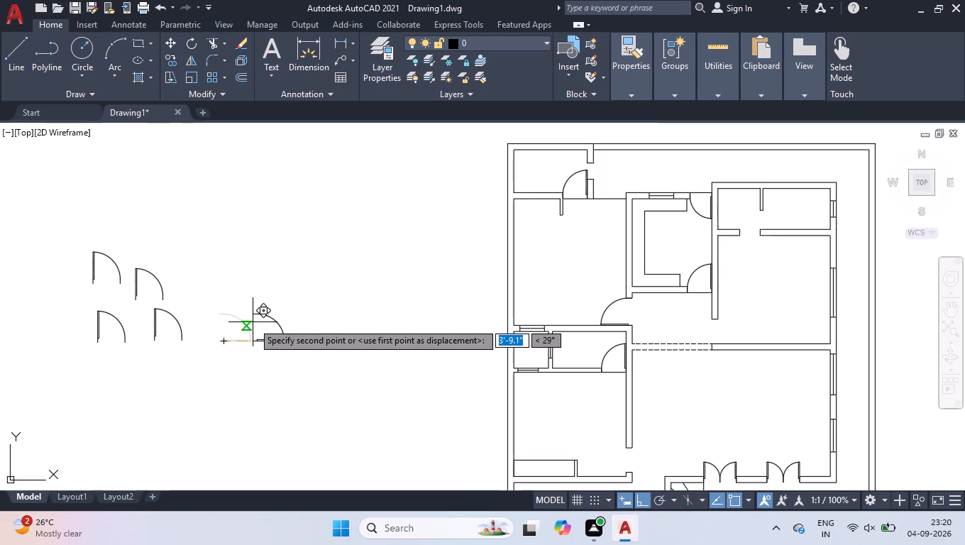
{"action": "scroll", "coordinate": [257, 322], "scroll_direction": "down", "scroll_amount": 1}
{"action": "scroll", "coordinate": [573, 263], "scroll_direction": "up", "scroll_amount": 4}
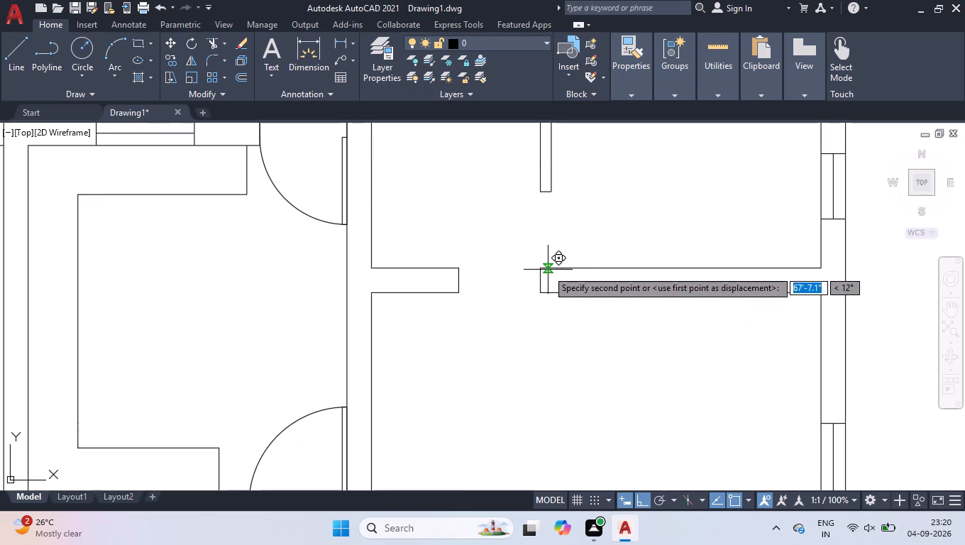
{"action": "left_click", "coordinate": [542, 270]}
Shrink the placed door so its free side meets the south end of the northeast partition, and deselect it.
{"action": "left_click", "coordinate": [565, 159]}
{"action": "scroll", "coordinate": [565, 159], "scroll_direction": "up", "scroll_amount": 2}
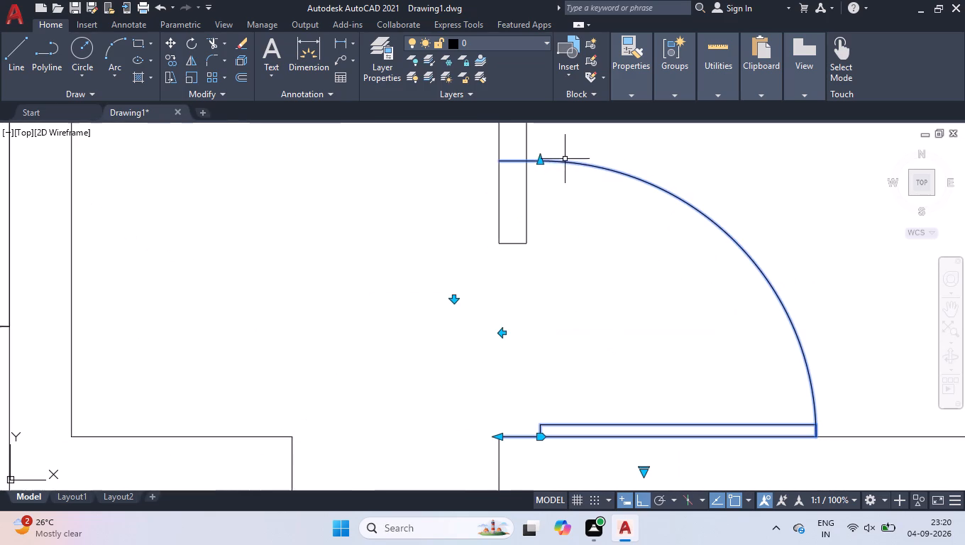
{"action": "left_click", "coordinate": [541, 159]}
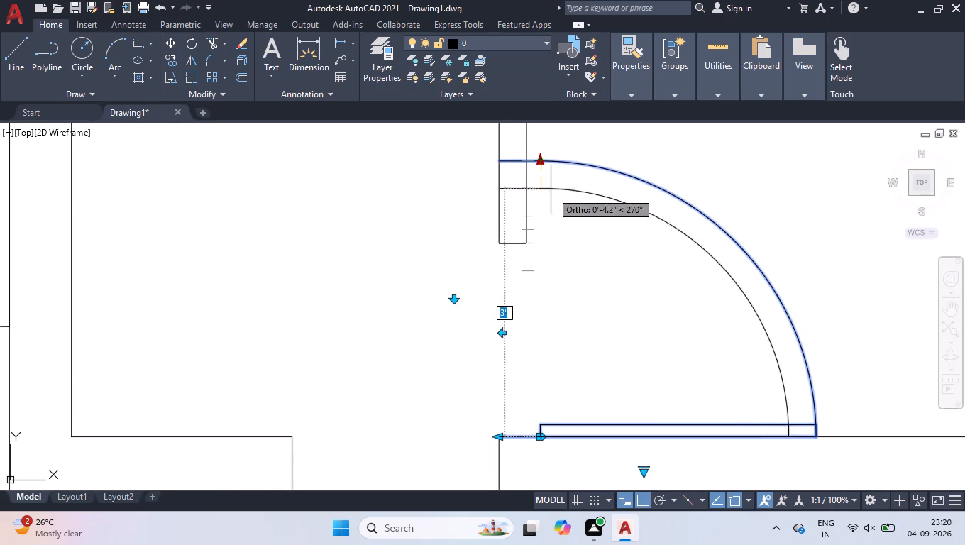
{"action": "left_click", "coordinate": [550, 246]}
{"action": "right_click", "coordinate": [548, 246]}
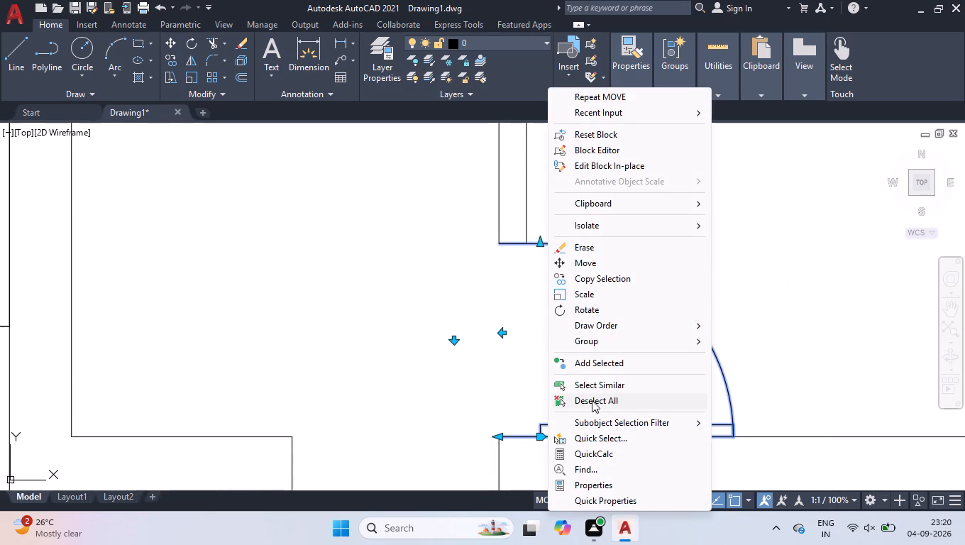
{"action": "left_click", "coordinate": [592, 400]}
Copy the northeast partition's door by its hinge-side corner to the upper west corner of the wall south of the large northeast room.
{"action": "scroll", "coordinate": [574, 348], "scroll_direction": "down", "scroll_amount": 5}
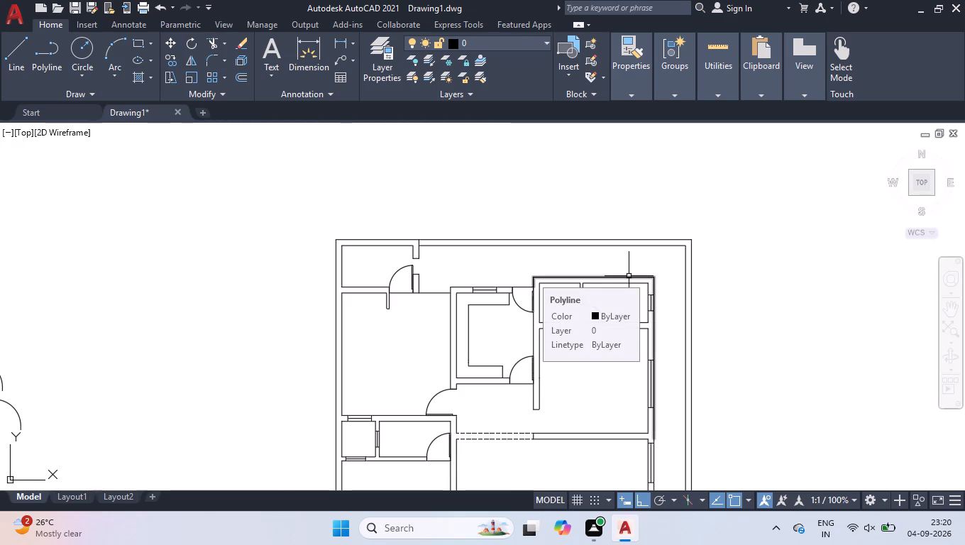
{"action": "scroll", "coordinate": [614, 273], "scroll_direction": "up", "scroll_amount": 1}
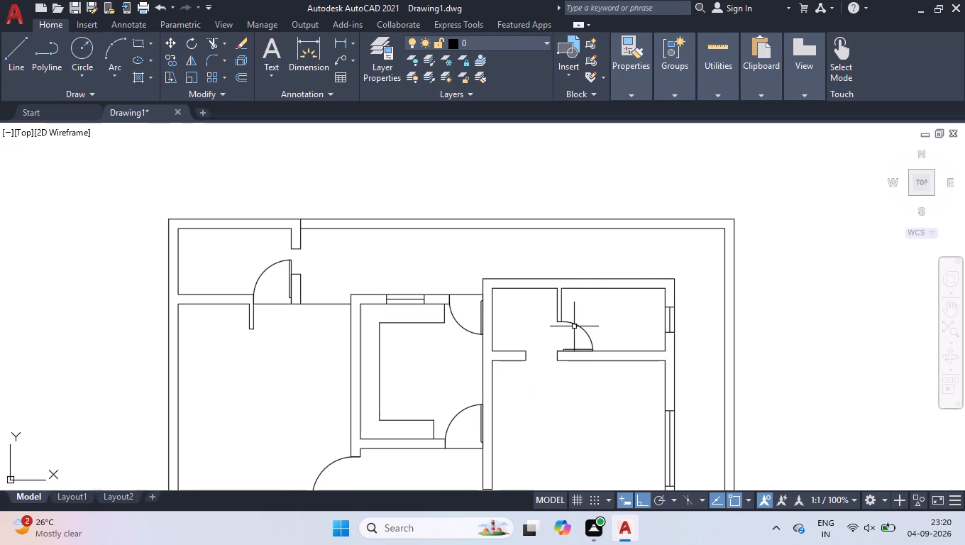
{"action": "left_click", "coordinate": [574, 326]}
{"action": "type", "text": "cop"}
{"action": "key", "text": "Return"}
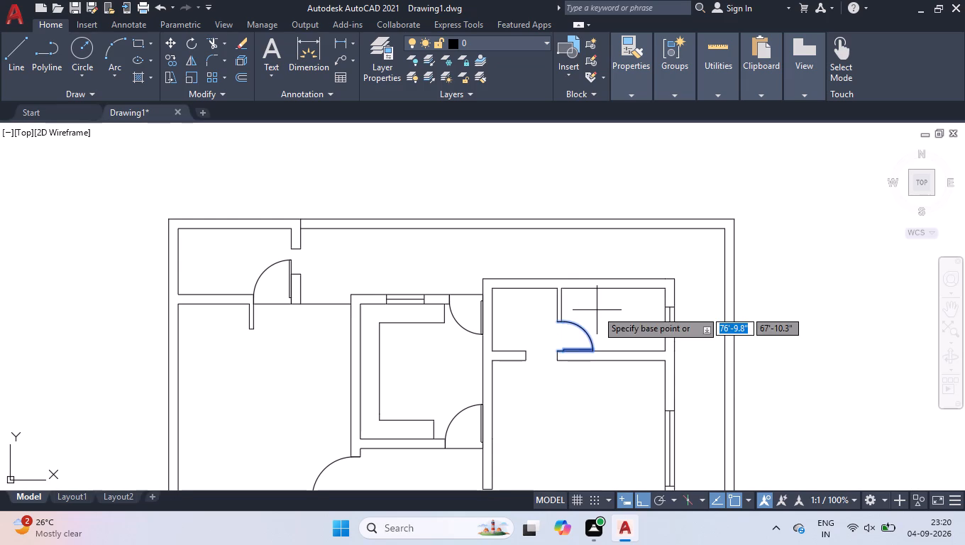
{"action": "scroll", "coordinate": [559, 347], "scroll_direction": "up", "scroll_amount": 4}
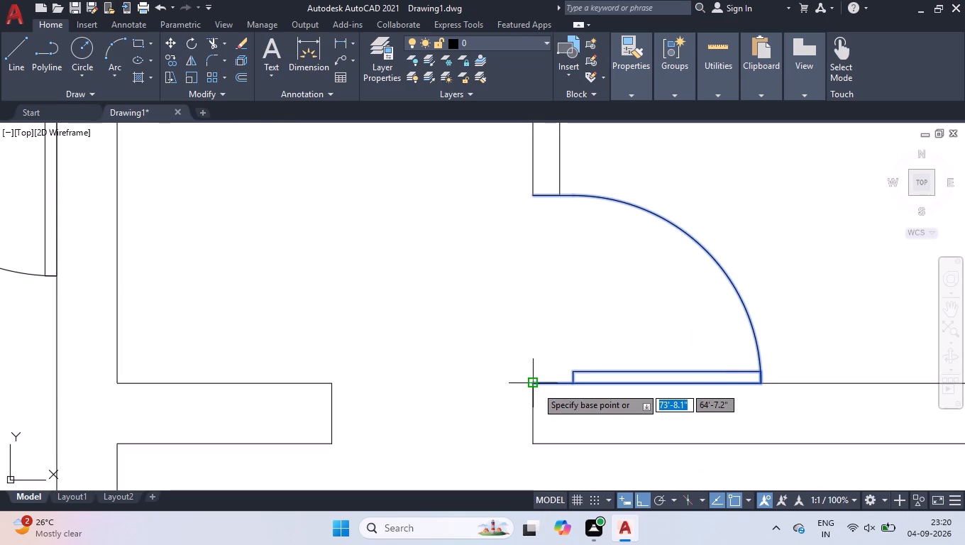
{"action": "left_click", "coordinate": [536, 385]}
{"action": "scroll", "coordinate": [531, 349], "scroll_direction": "down", "scroll_amount": 6}
{"action": "scroll", "coordinate": [509, 419], "scroll_direction": "up", "scroll_amount": 3}
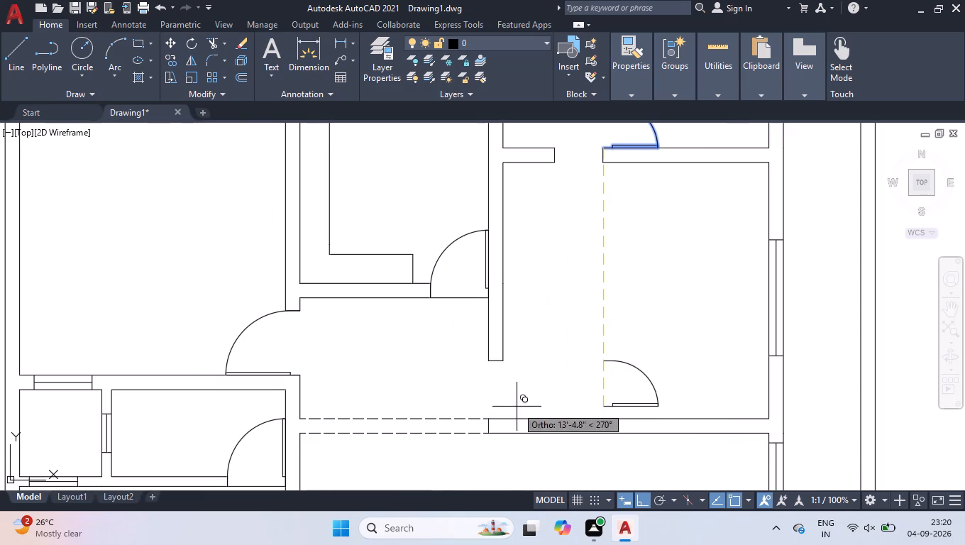
{"action": "left_click", "coordinate": [487, 419]}
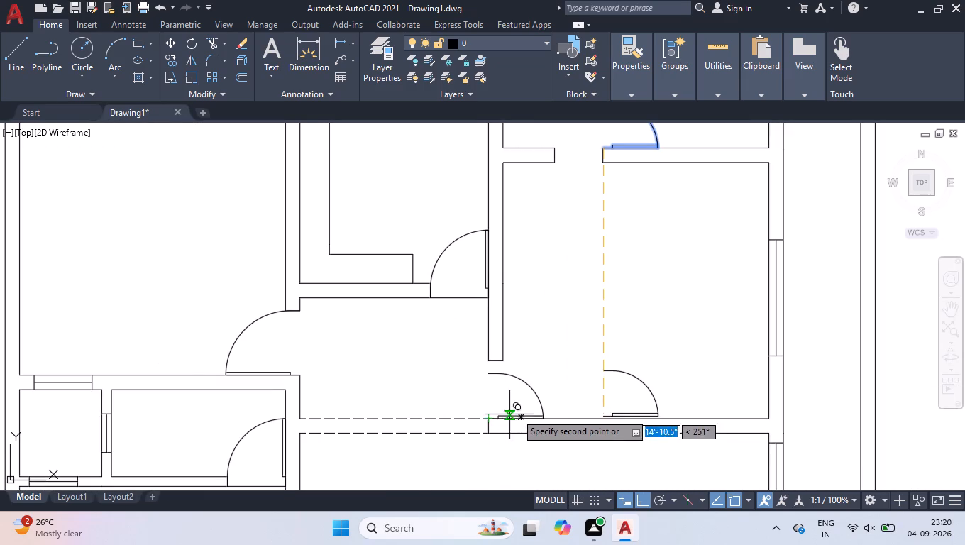
{"action": "key", "text": "space"}
Enlarge the copied door so its free side meets the south end of the wall above the opening, and deselect it.
{"action": "scroll", "coordinate": [524, 380], "scroll_direction": "up", "scroll_amount": 2}
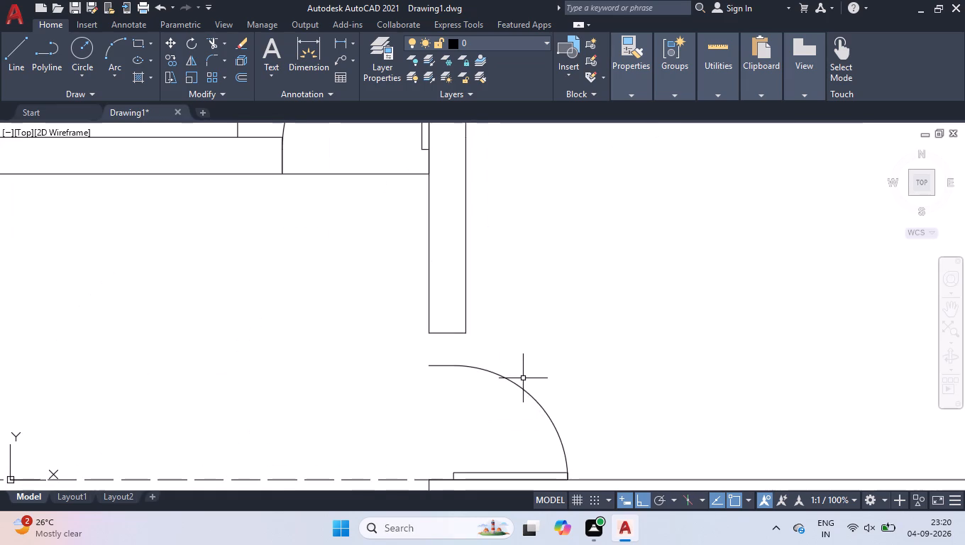
{"action": "left_click", "coordinate": [513, 380]}
{"action": "left_click", "coordinate": [453, 365]}
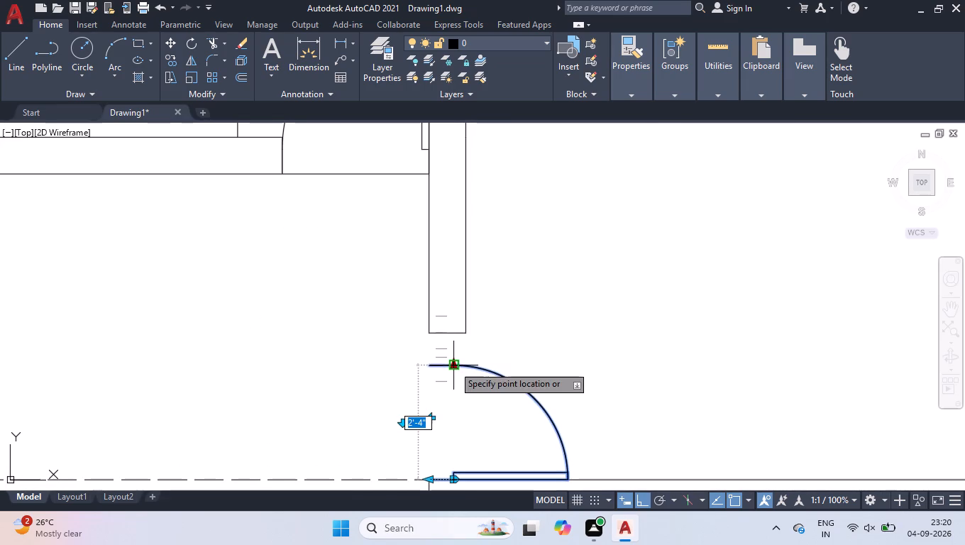
{"action": "left_click", "coordinate": [456, 335]}
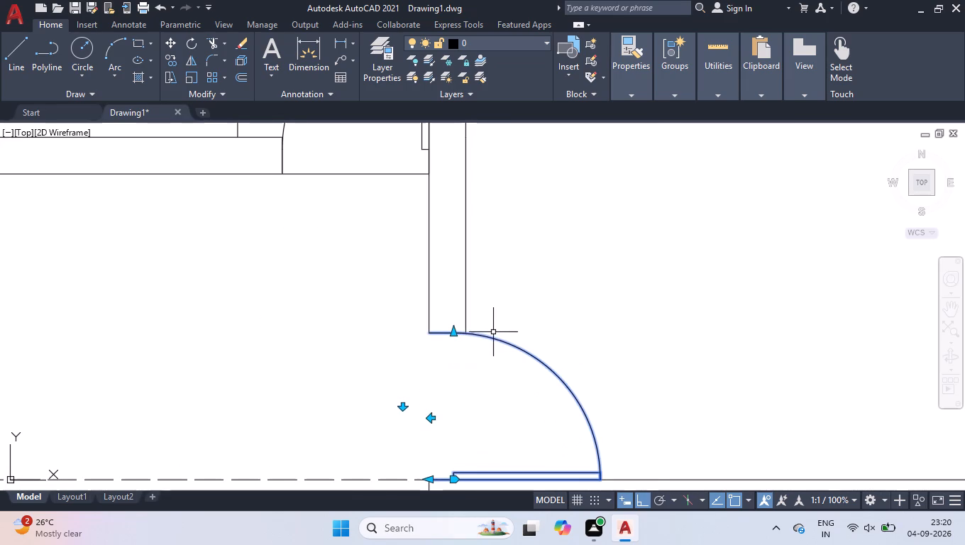
{"action": "right_click", "coordinate": [494, 331]}
{"action": "left_click", "coordinate": [521, 396]}
Delete three of the four spare doors outside the plan, keeping the lower one nearest the plan.
{"action": "scroll", "coordinate": [524, 383], "scroll_direction": "down", "scroll_amount": 5}
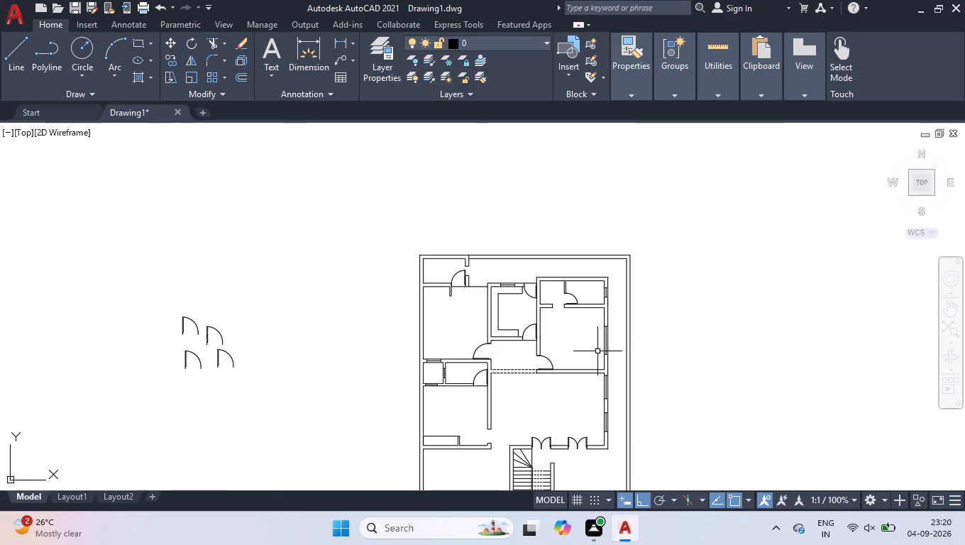
{"action": "scroll", "coordinate": [632, 256], "scroll_direction": "down", "scroll_amount": 1}
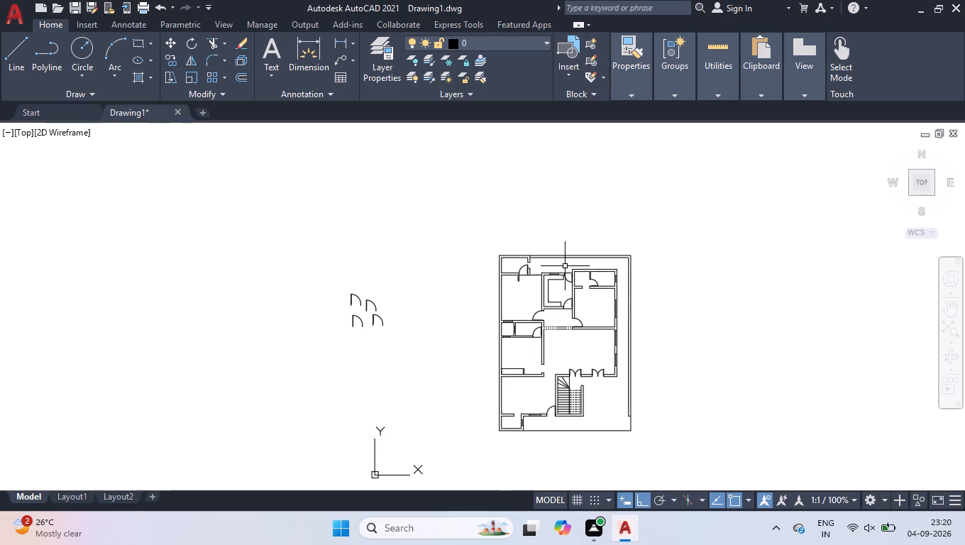
{"action": "scroll", "coordinate": [539, 275], "scroll_direction": "up", "scroll_amount": 1}
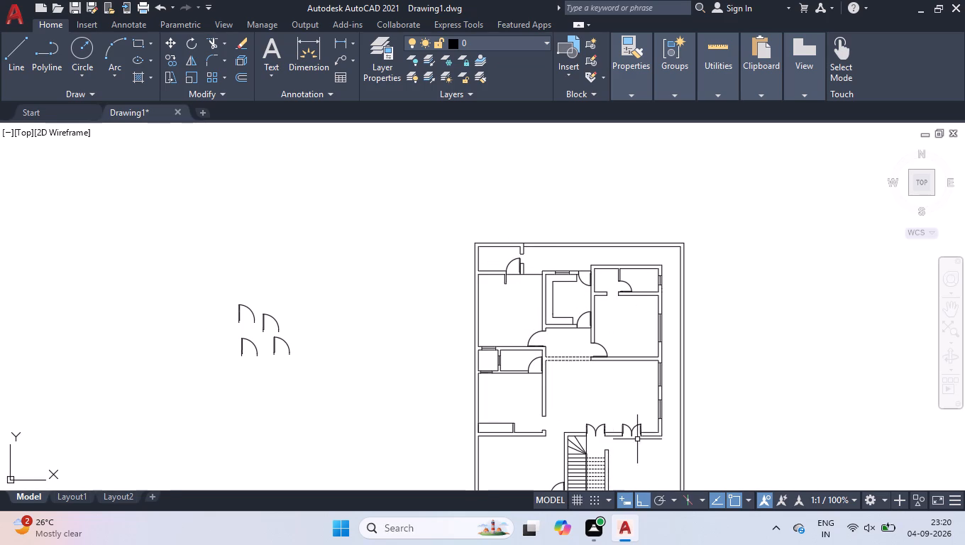
{"action": "scroll", "coordinate": [629, 368], "scroll_direction": "down", "scroll_amount": 2}
{"action": "scroll", "coordinate": [617, 417], "scroll_direction": "up", "scroll_amount": 3}
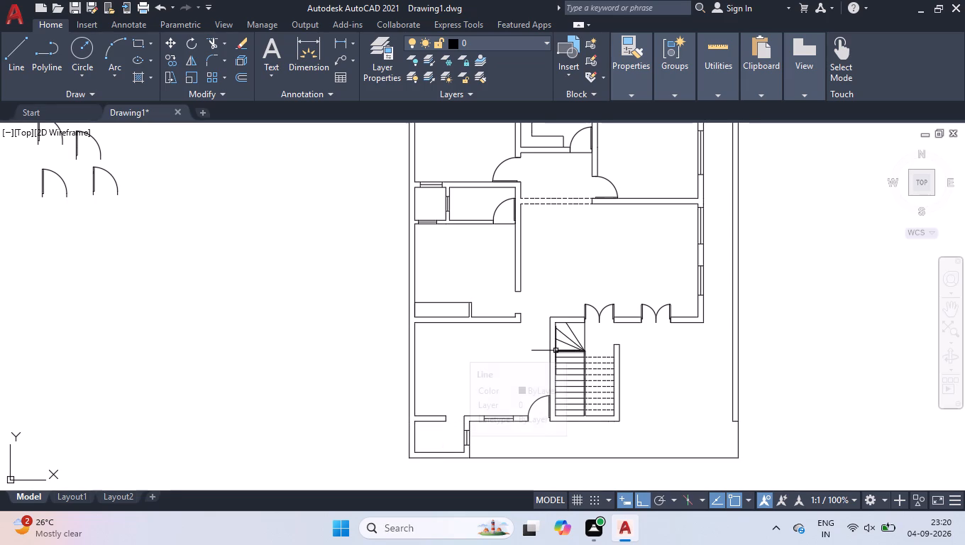
{"action": "scroll", "coordinate": [556, 351], "scroll_direction": "down", "scroll_amount": 1}
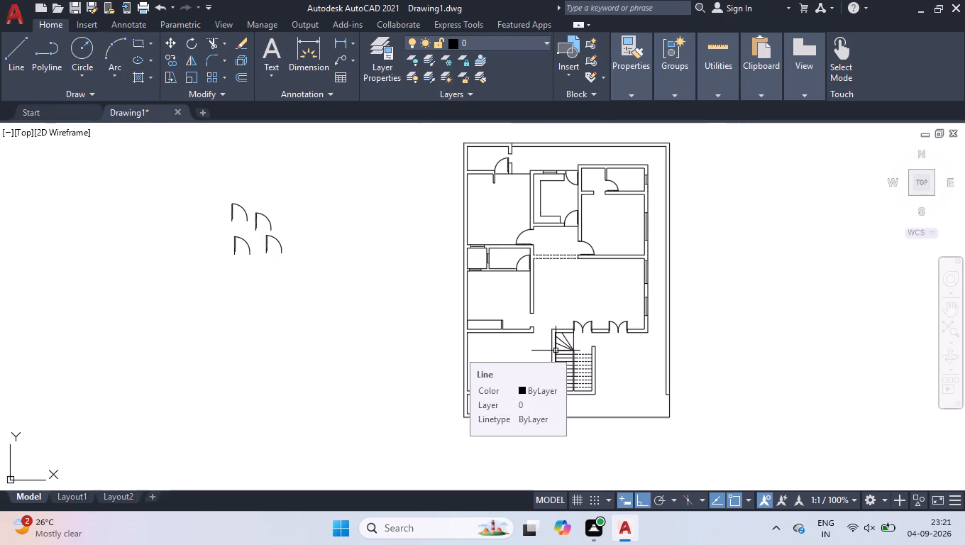
{"action": "scroll", "coordinate": [267, 197], "scroll_direction": "up", "scroll_amount": 1}
{"action": "left_click", "coordinate": [275, 213]}
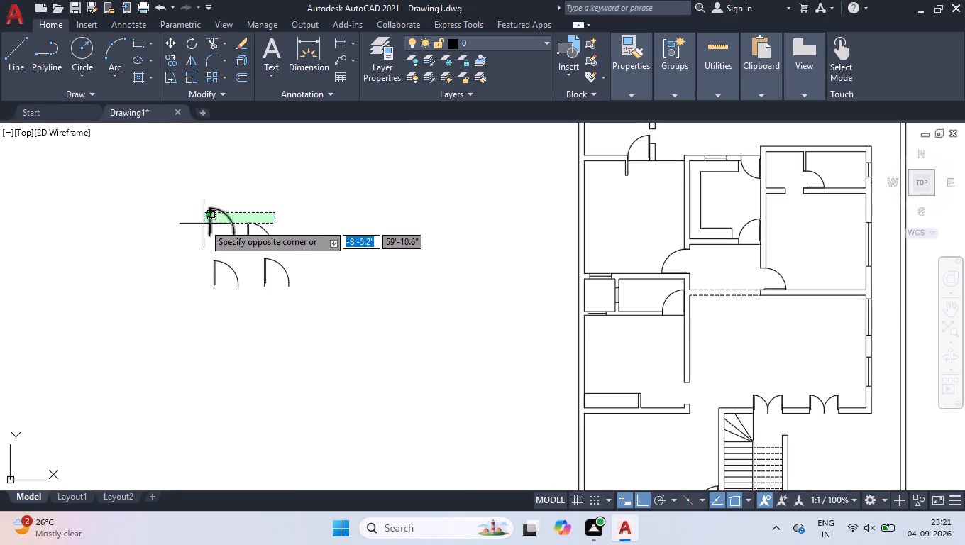
{"action": "left_click", "coordinate": [189, 233]}
{"action": "left_click", "coordinate": [223, 252]}
{"action": "left_click", "coordinate": [214, 279]}
{"action": "key", "text": "Delete"}
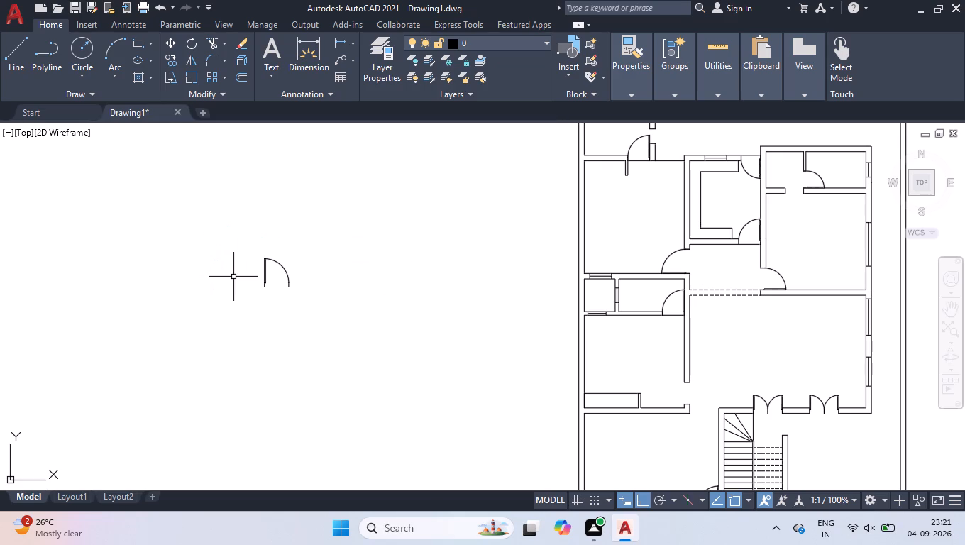
Flip the remaining spare door in both directions so it swings south with its leaf on the east side.
{"action": "scroll", "coordinate": [274, 206], "scroll_direction": "up", "scroll_amount": 2}
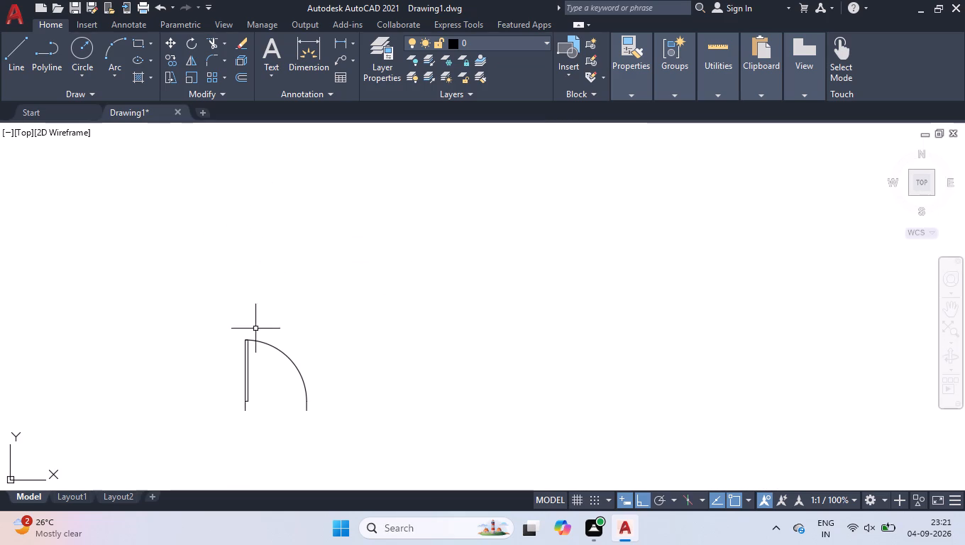
{"action": "left_click", "coordinate": [256, 339]}
{"action": "scroll", "coordinate": [268, 325], "scroll_direction": "down", "scroll_amount": 2}
{"action": "scroll", "coordinate": [260, 356], "scroll_direction": "up", "scroll_amount": 3}
{"action": "left_click", "coordinate": [282, 367]}
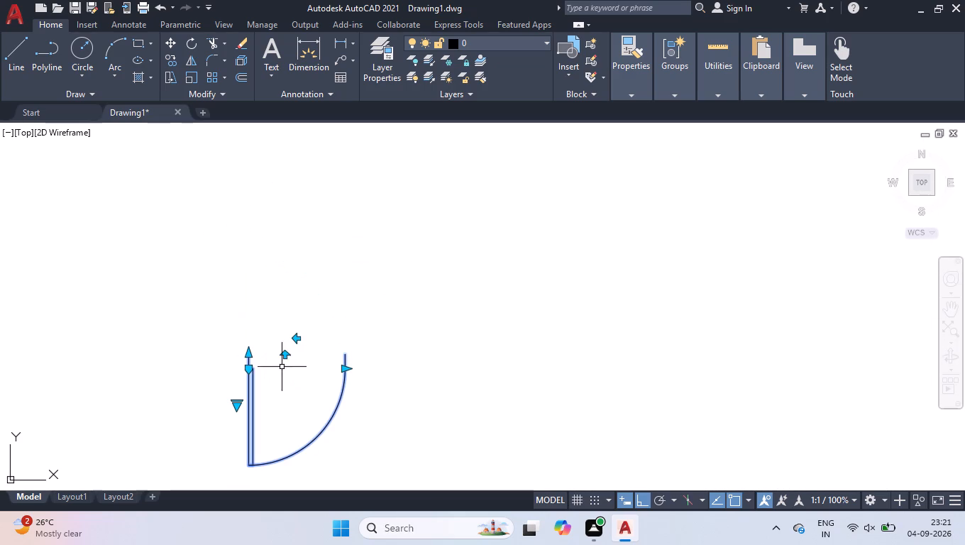
{"action": "left_click", "coordinate": [294, 338]}
Move the flipped door by its hinge-side end corner to the upper west corner of the staircase wall.
{"action": "type", "text": "mov"}
{"action": "key", "text": "Return"}
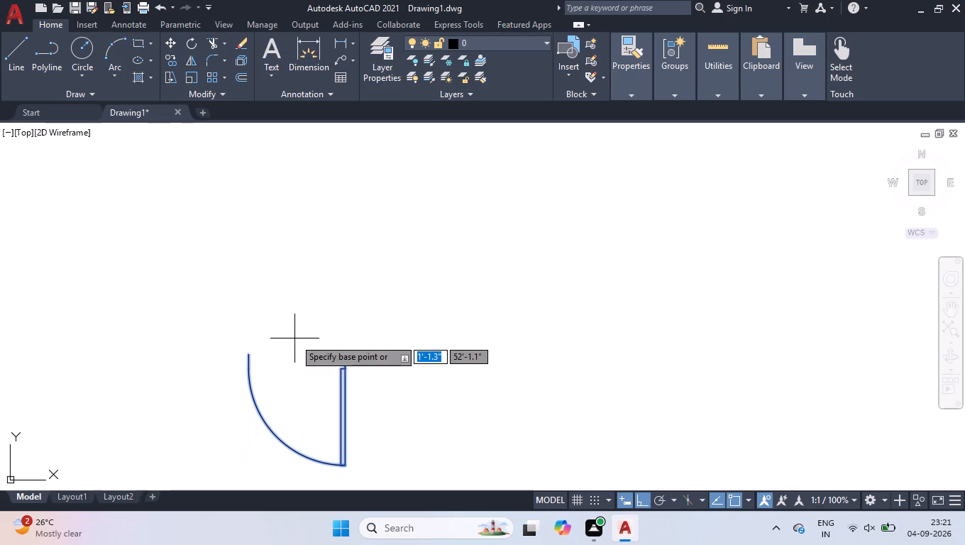
{"action": "left_click", "coordinate": [343, 353]}
{"action": "scroll", "coordinate": [412, 270], "scroll_direction": "down", "scroll_amount": 2}
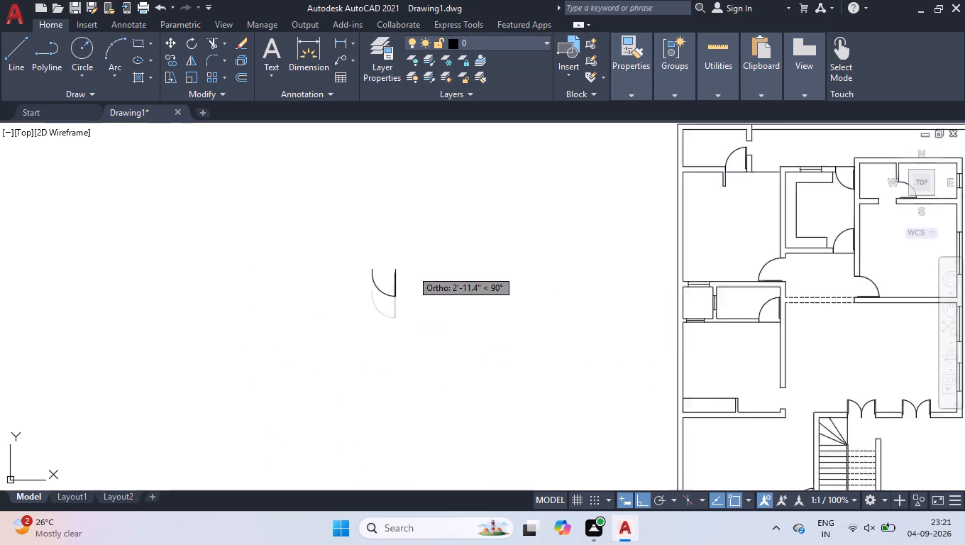
{"action": "scroll", "coordinate": [412, 270], "scroll_direction": "down", "scroll_amount": 2}
{"action": "scroll", "coordinate": [681, 370], "scroll_direction": "up", "scroll_amount": 3}
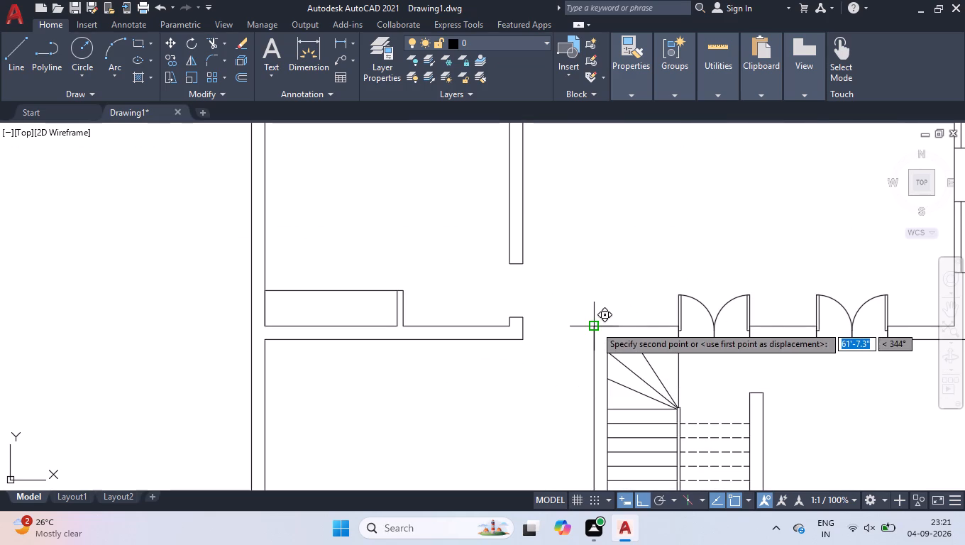
{"action": "left_click", "coordinate": [595, 326]}
Select the door just placed beside the staircase.
{"action": "left_click", "coordinate": [541, 354]}
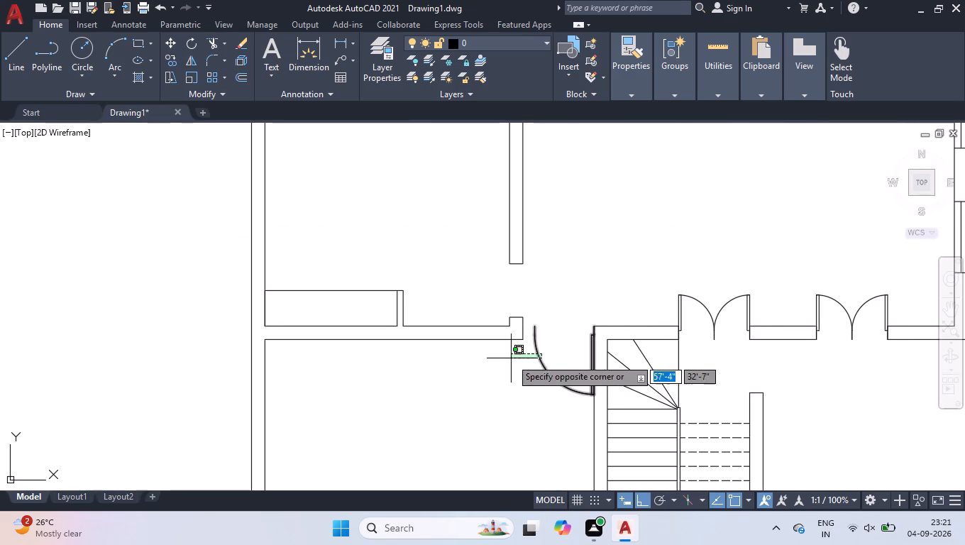
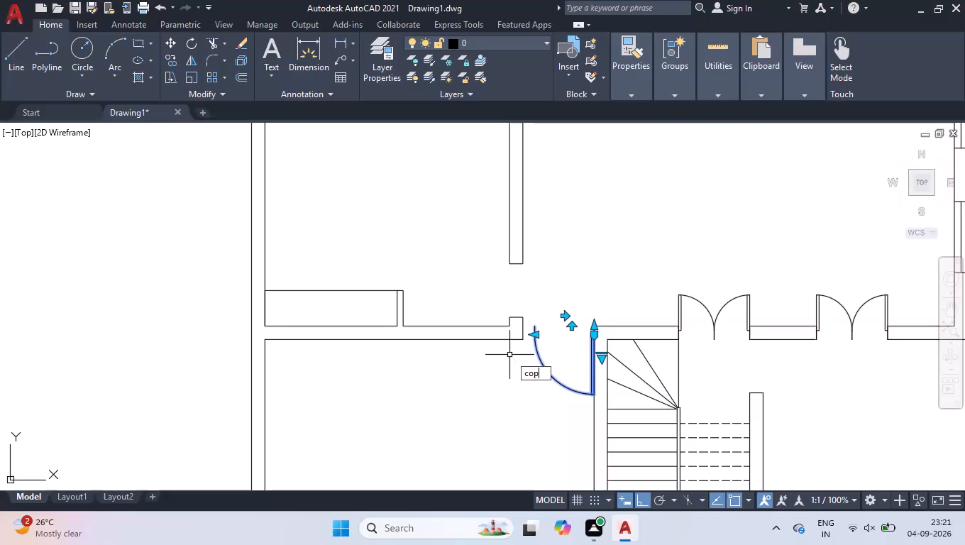
Copy the staircase door from its hinge-side end corner to the upper east corner of the lower west room's south wall opening.
{"action": "key", "text": "Return"}
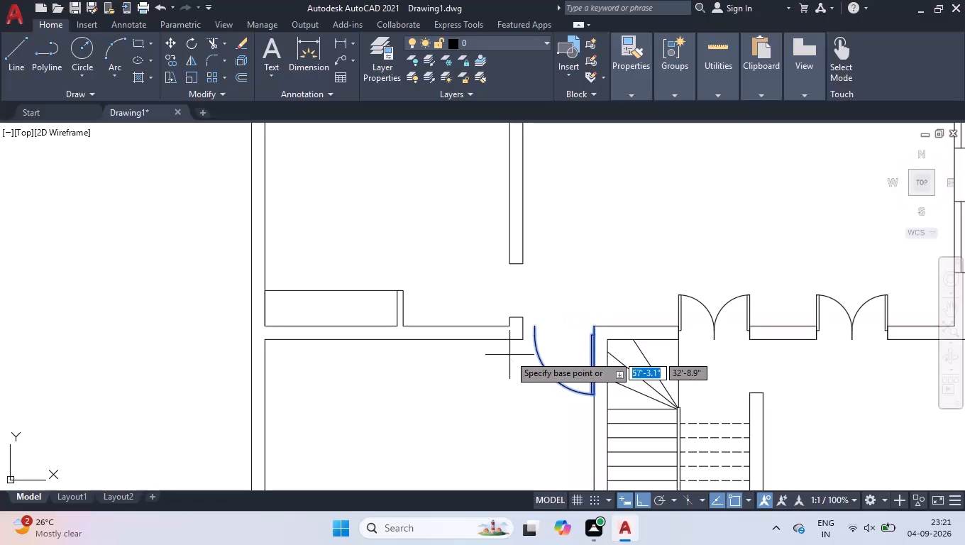
{"action": "scroll", "coordinate": [573, 345], "scroll_direction": "up", "scroll_amount": 4}
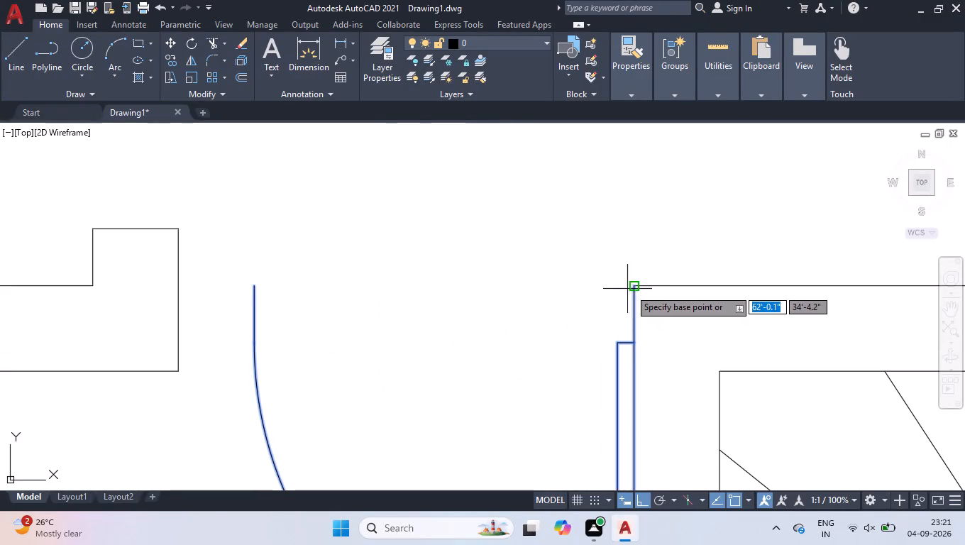
{"action": "left_click", "coordinate": [635, 287]}
{"action": "scroll", "coordinate": [605, 290], "scroll_direction": "down", "scroll_amount": 6}
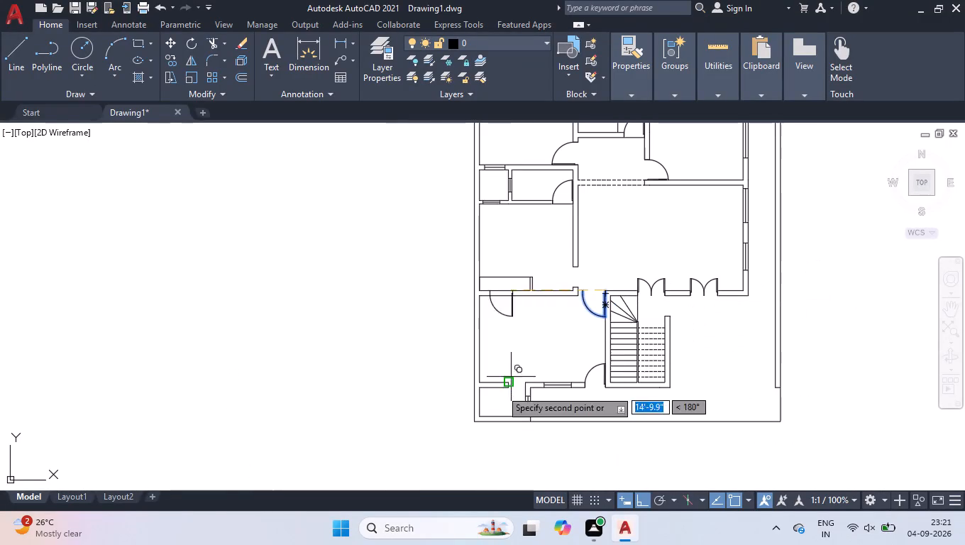
{"action": "scroll", "coordinate": [519, 397], "scroll_direction": "up", "scroll_amount": 4}
{"action": "left_click", "coordinate": [545, 312]}
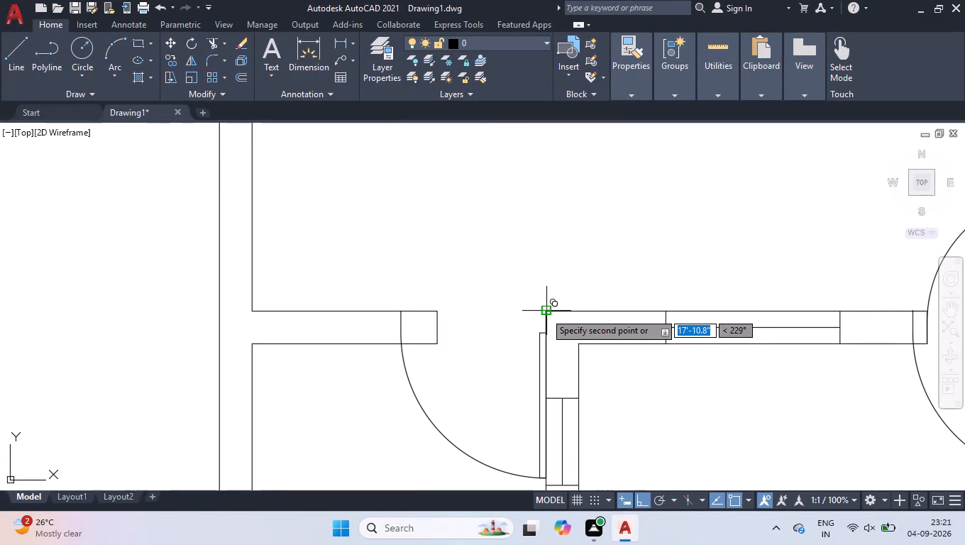
{"action": "key", "text": "Return"}
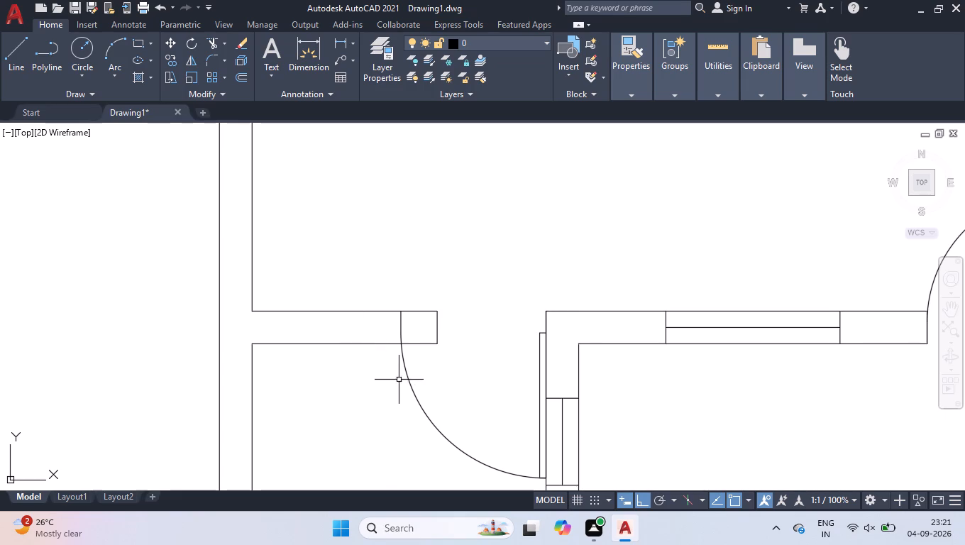
Shrink the copied door's width so its latch side meets the west jamb of the narrow opening.
{"action": "left_click", "coordinate": [406, 375]}
{"action": "scroll", "coordinate": [414, 330], "scroll_direction": "up", "scroll_amount": 2}
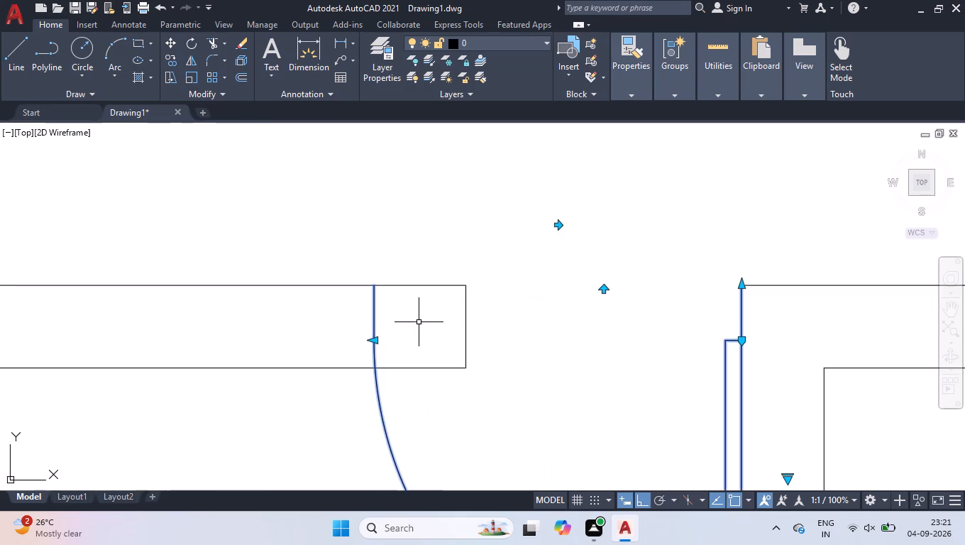
{"action": "scroll", "coordinate": [419, 322], "scroll_direction": "up", "scroll_amount": 2}
{"action": "left_click", "coordinate": [300, 373]}
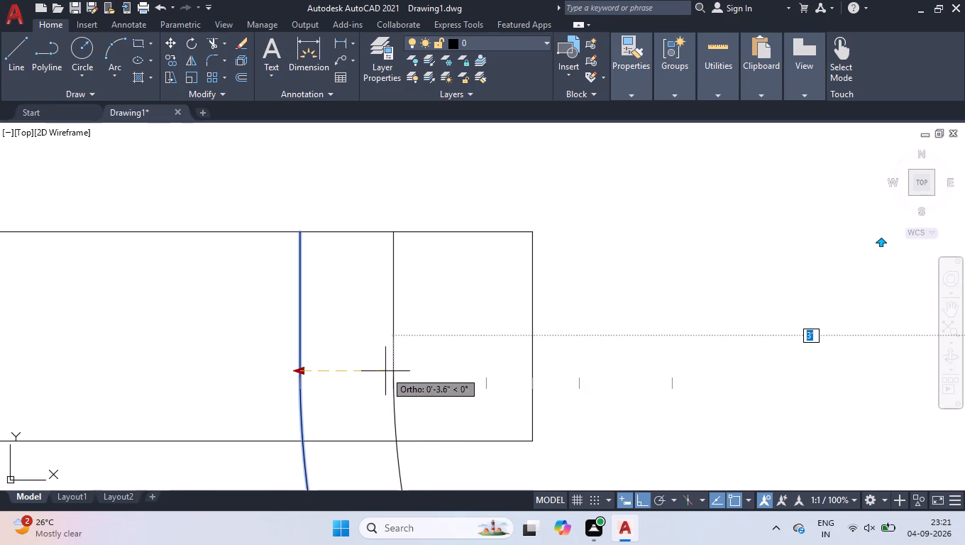
{"action": "left_click", "coordinate": [537, 352]}
{"action": "right_click", "coordinate": [536, 349]}
{"action": "left_click", "coordinate": [566, 402]}
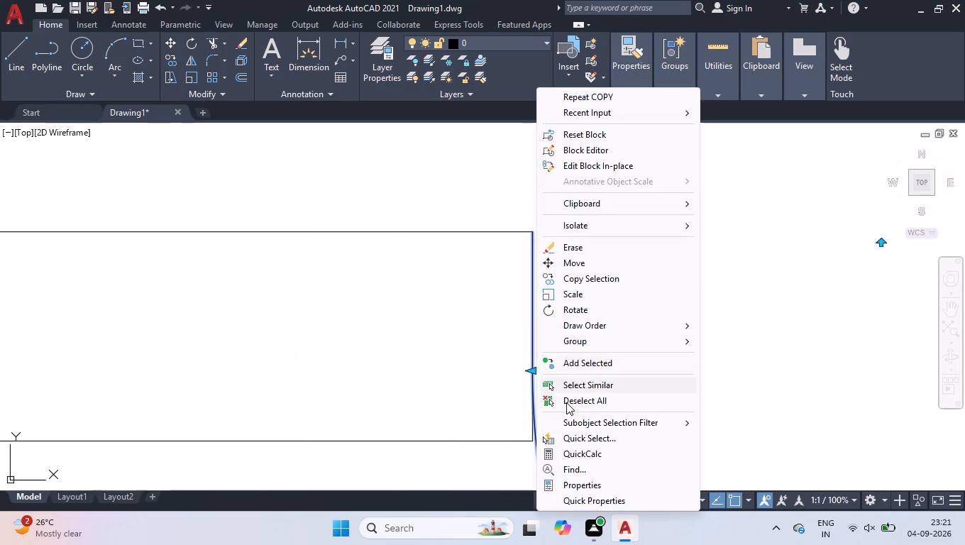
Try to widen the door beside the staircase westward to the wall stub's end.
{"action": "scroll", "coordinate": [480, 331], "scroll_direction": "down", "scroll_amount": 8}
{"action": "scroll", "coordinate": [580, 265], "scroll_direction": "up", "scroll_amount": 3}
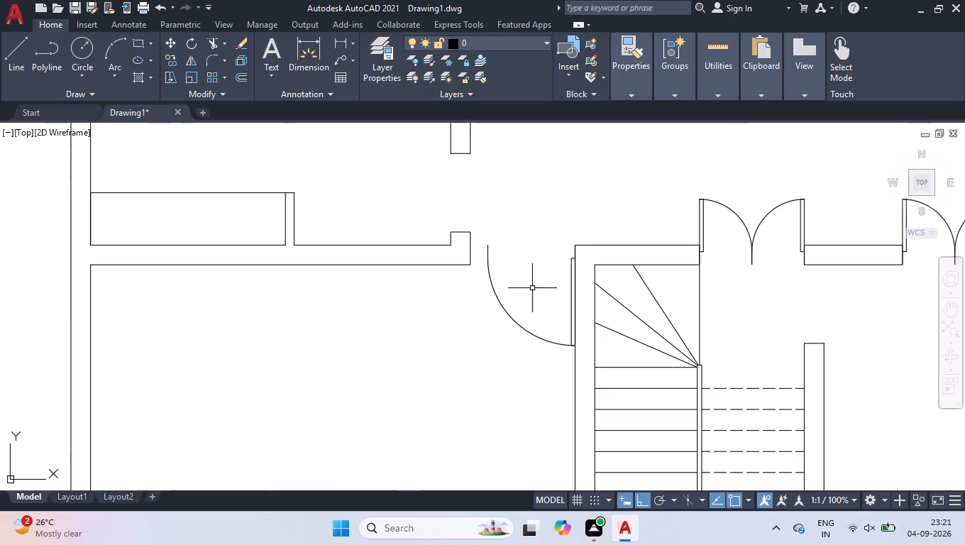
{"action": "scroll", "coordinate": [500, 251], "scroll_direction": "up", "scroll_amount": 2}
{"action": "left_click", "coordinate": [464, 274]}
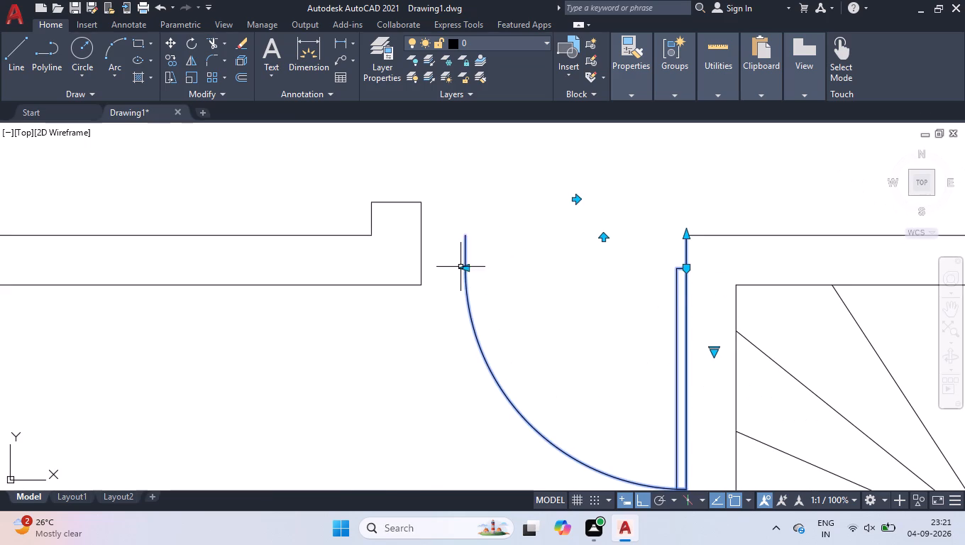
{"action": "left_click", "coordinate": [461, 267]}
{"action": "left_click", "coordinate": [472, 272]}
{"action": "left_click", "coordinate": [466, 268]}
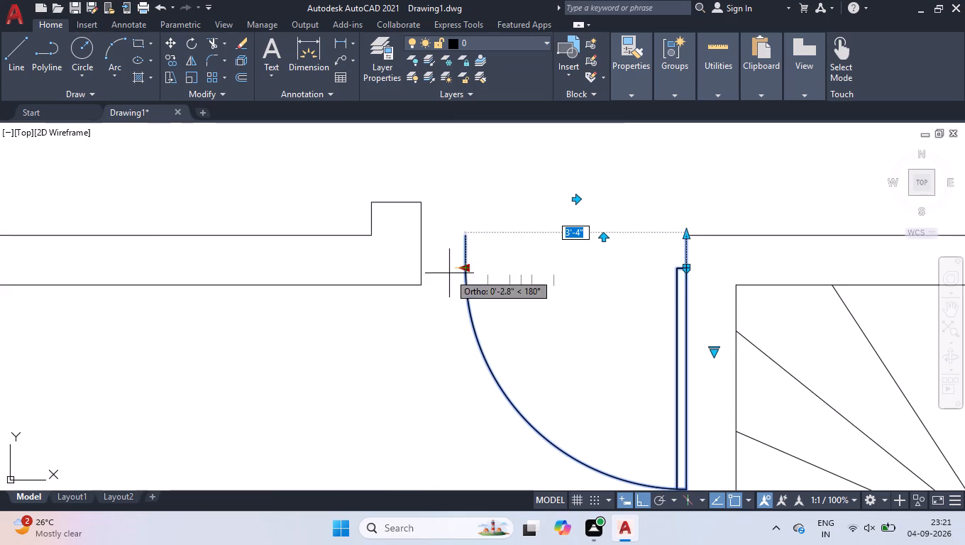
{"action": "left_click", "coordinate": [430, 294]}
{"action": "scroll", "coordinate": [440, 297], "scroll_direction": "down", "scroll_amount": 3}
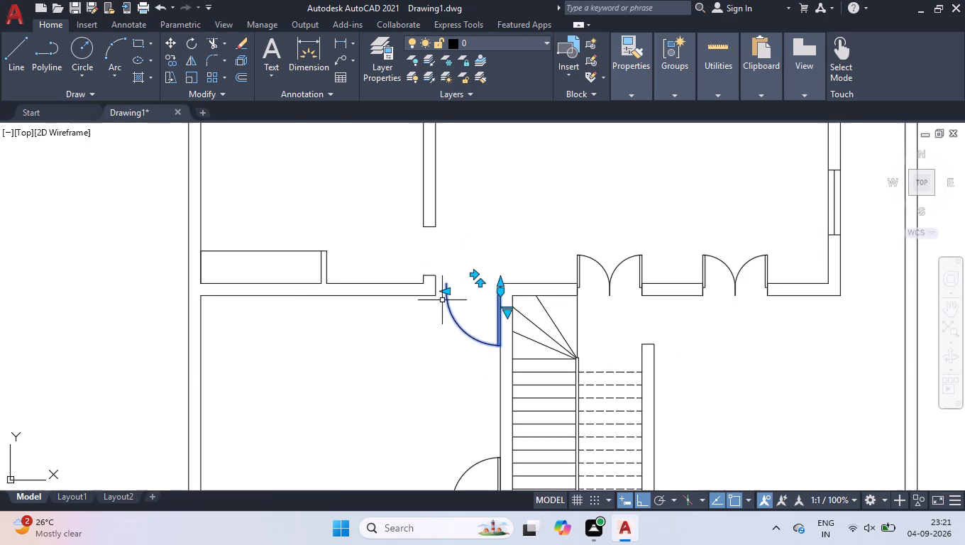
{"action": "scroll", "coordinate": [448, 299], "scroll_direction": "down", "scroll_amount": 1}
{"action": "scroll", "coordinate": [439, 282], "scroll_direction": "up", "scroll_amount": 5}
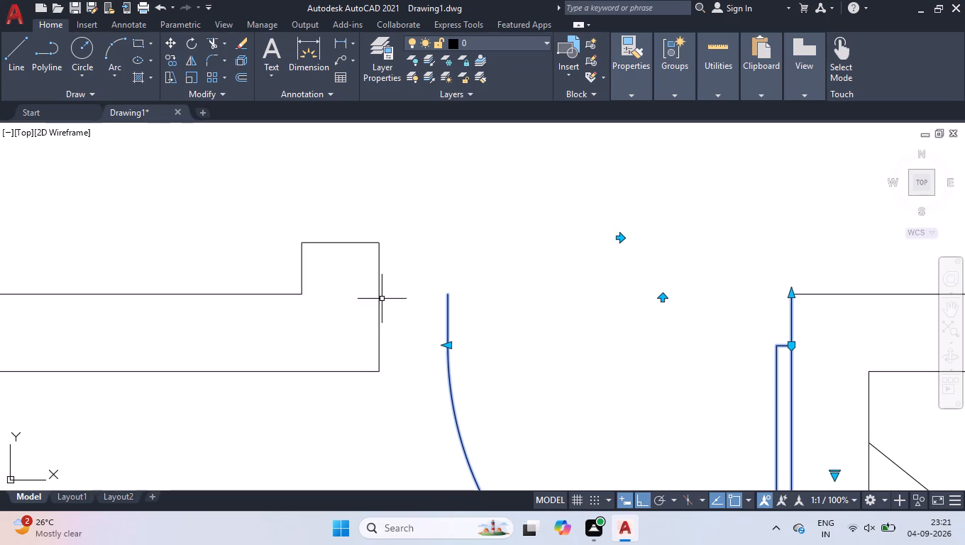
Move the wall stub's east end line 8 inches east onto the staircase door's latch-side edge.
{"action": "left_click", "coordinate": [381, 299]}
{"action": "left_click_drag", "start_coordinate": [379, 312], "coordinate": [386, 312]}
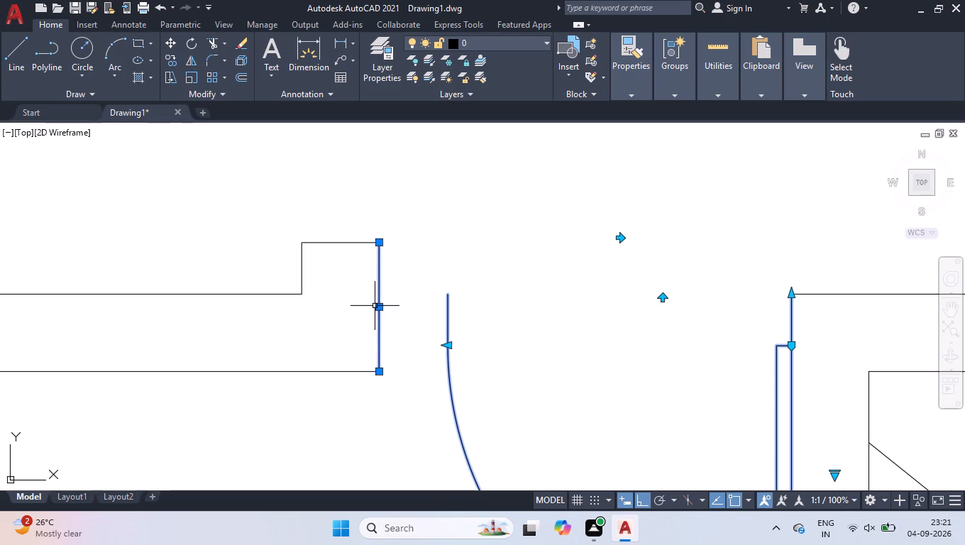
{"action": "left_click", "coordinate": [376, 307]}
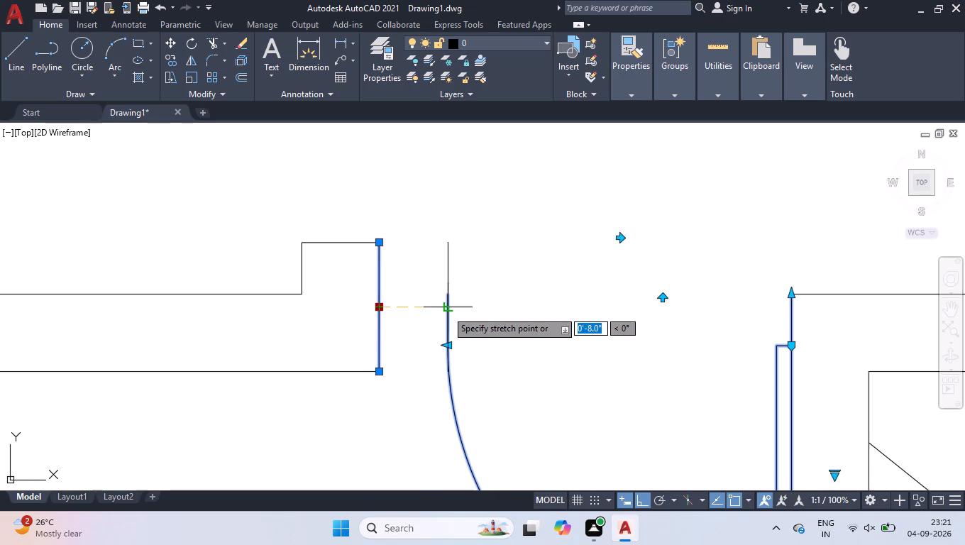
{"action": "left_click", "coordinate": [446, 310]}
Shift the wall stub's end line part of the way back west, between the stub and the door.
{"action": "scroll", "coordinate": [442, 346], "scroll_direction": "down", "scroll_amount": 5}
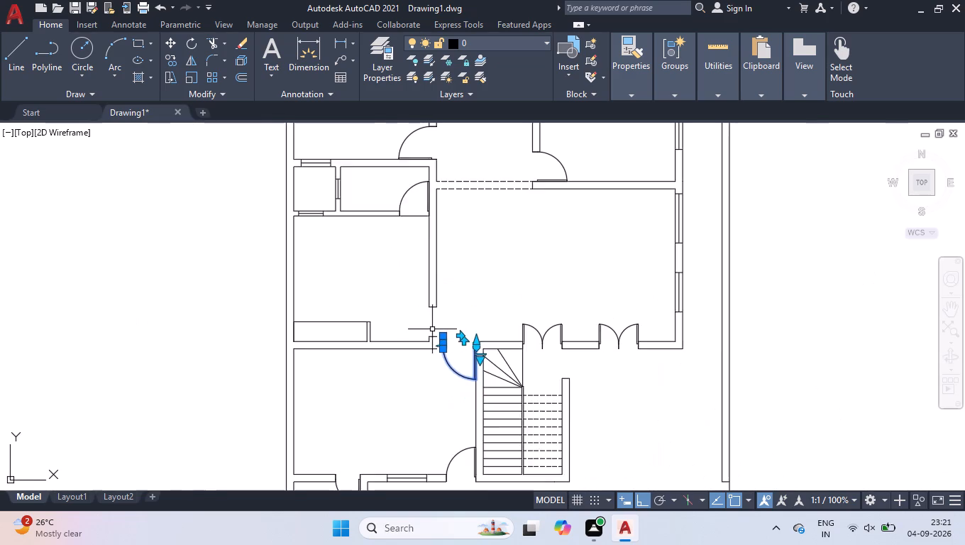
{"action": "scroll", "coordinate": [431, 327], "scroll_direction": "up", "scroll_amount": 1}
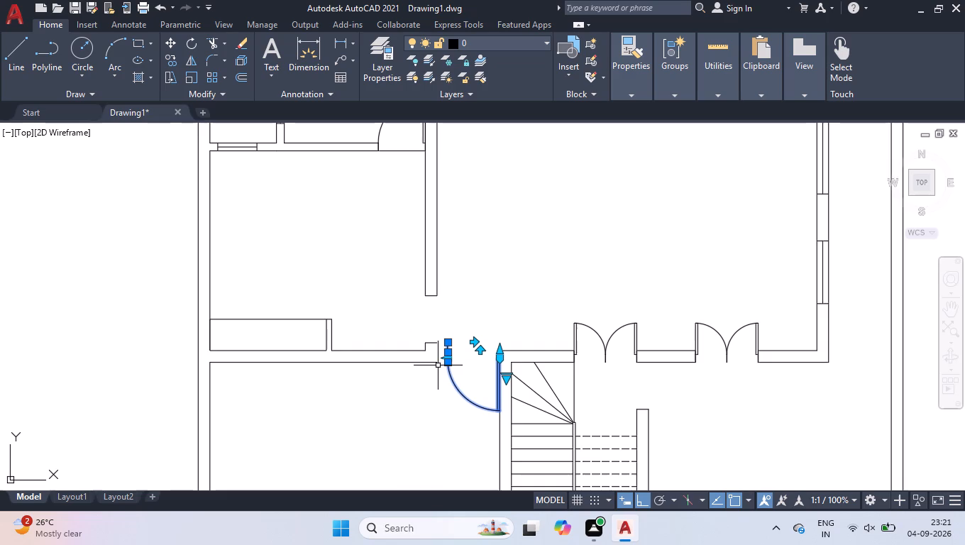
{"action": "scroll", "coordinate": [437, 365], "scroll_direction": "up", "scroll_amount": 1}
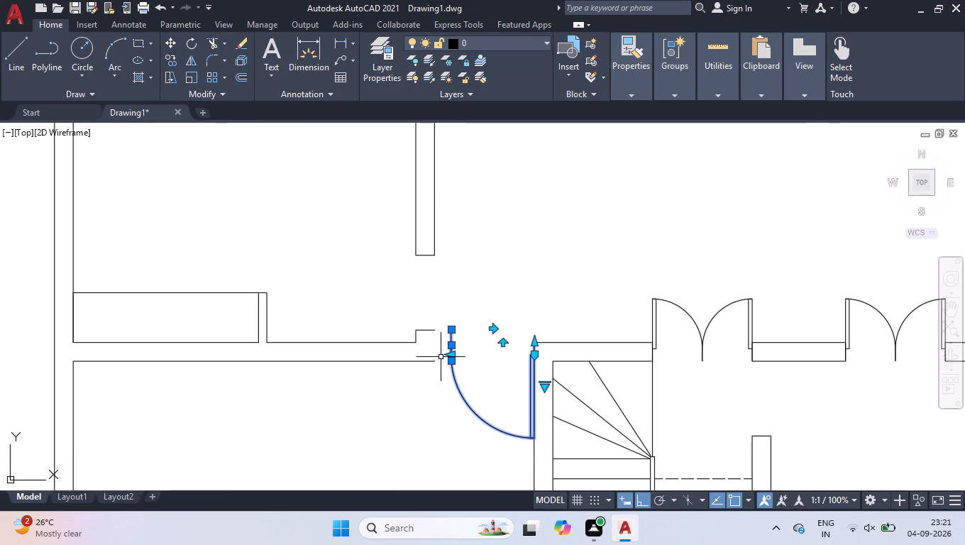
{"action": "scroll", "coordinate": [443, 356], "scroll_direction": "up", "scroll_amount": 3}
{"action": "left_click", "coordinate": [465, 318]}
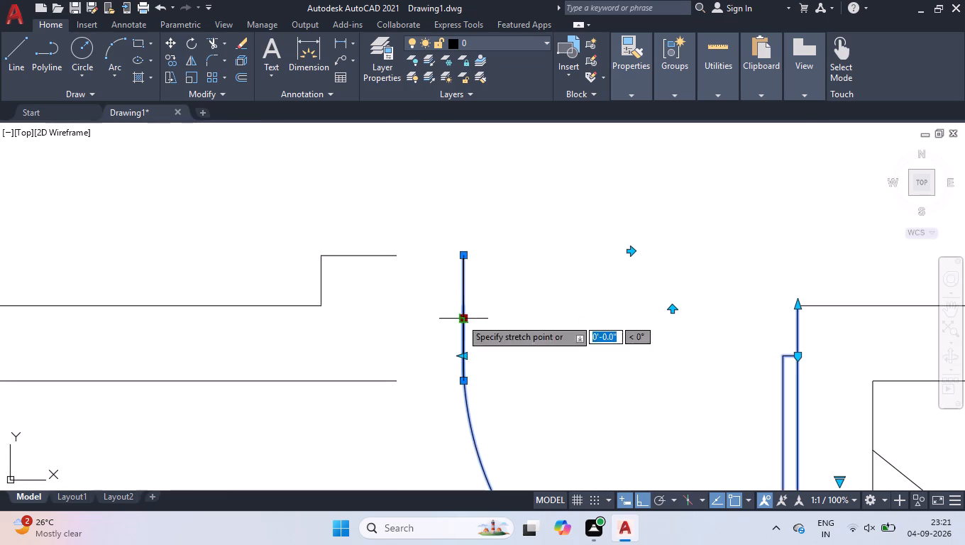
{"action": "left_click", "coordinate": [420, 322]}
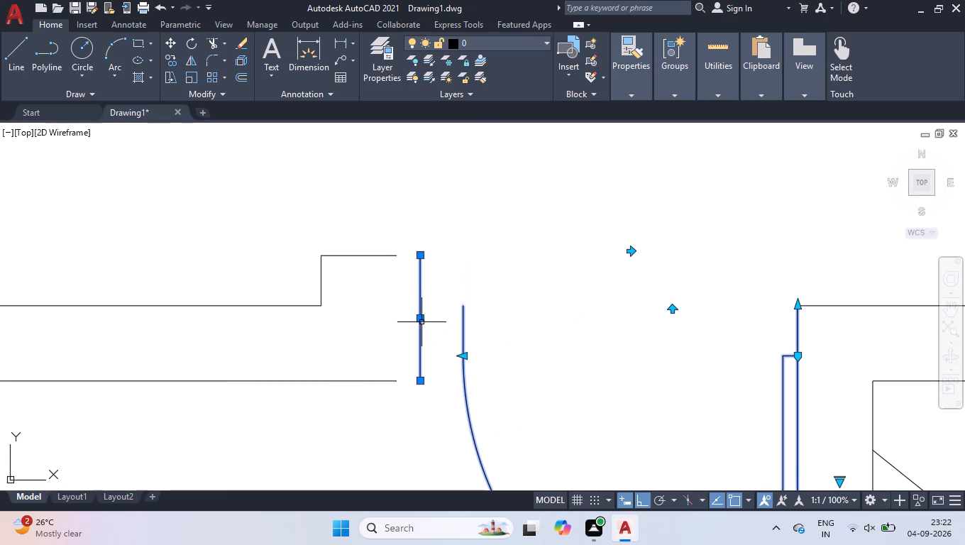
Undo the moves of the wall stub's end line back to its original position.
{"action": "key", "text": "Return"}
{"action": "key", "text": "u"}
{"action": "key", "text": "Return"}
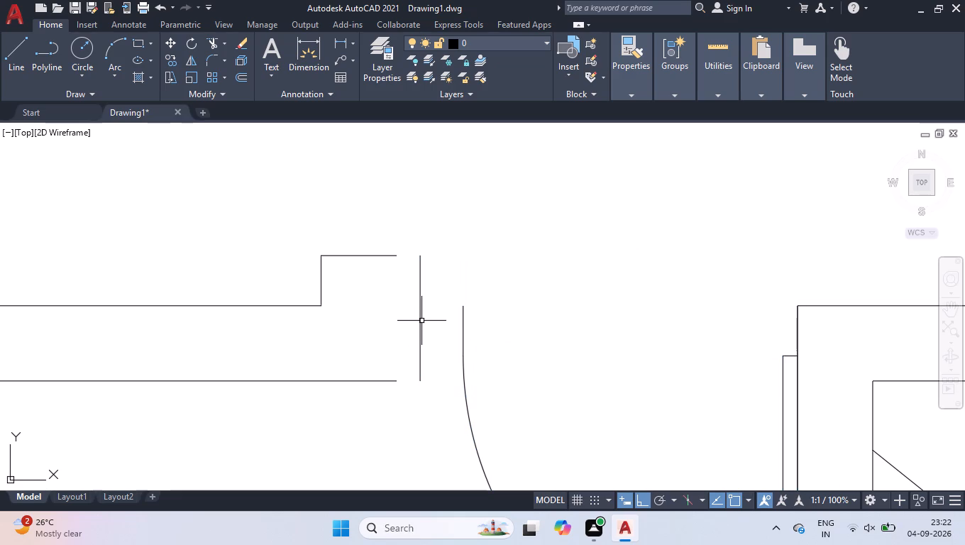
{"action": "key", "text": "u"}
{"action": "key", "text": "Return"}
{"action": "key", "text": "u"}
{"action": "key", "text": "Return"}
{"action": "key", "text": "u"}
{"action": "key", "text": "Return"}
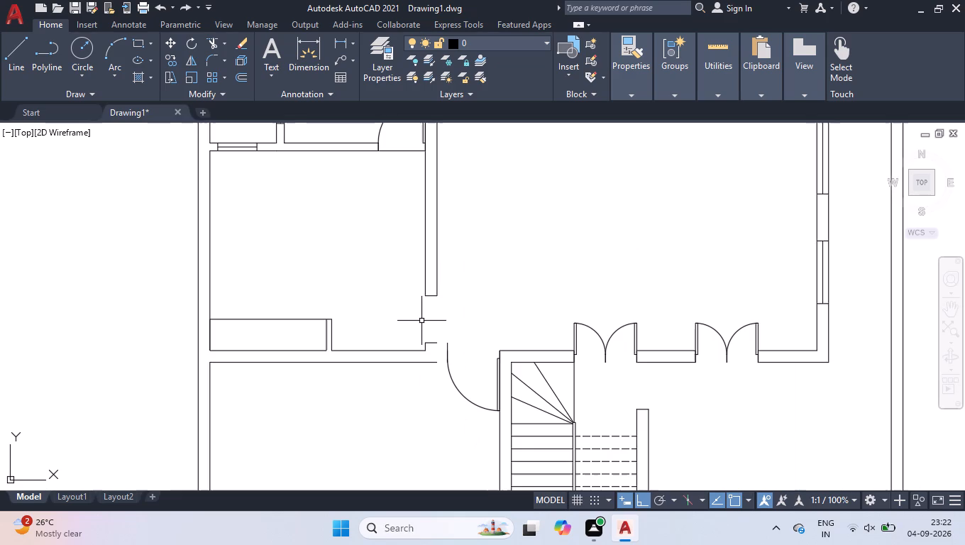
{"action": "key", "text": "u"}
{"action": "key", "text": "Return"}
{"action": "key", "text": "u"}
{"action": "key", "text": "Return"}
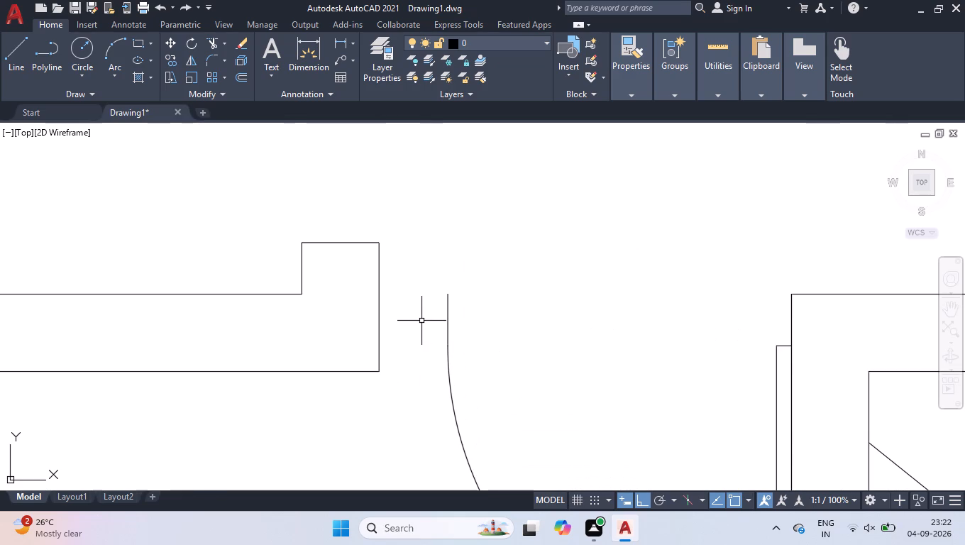
Measure the door opening between the wall stub and the staircase wall with a linear dimension, and delete the dimension.
{"action": "scroll", "coordinate": [456, 310], "scroll_direction": "down", "scroll_amount": 3}
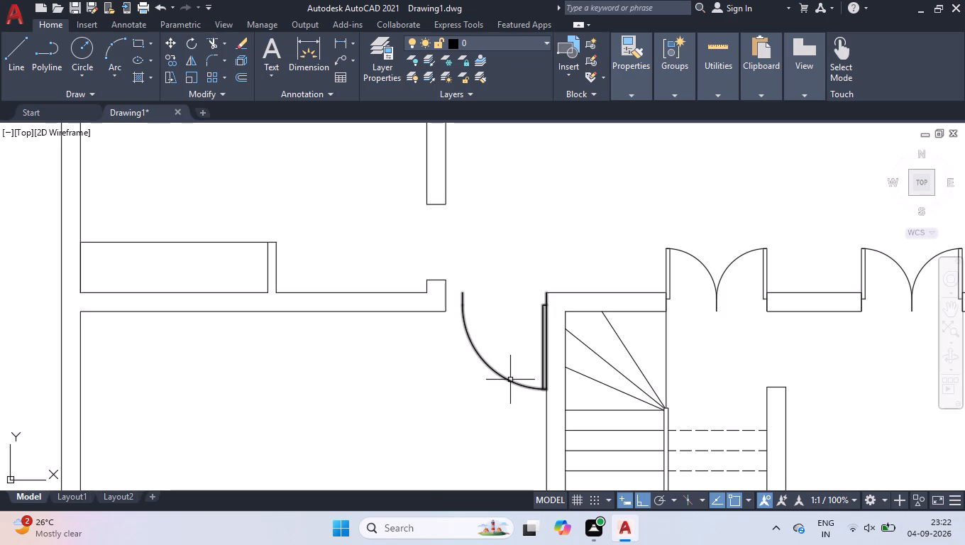
{"action": "scroll", "coordinate": [510, 380], "scroll_direction": "up", "scroll_amount": 1}
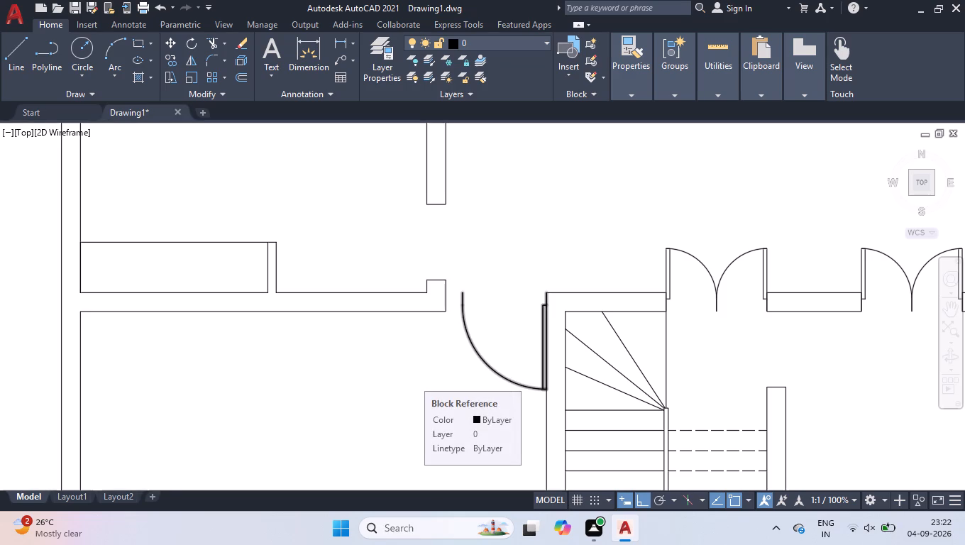
{"action": "scroll", "coordinate": [510, 380], "scroll_direction": "up", "scroll_amount": 1}
{"action": "type", "text": "dli"}
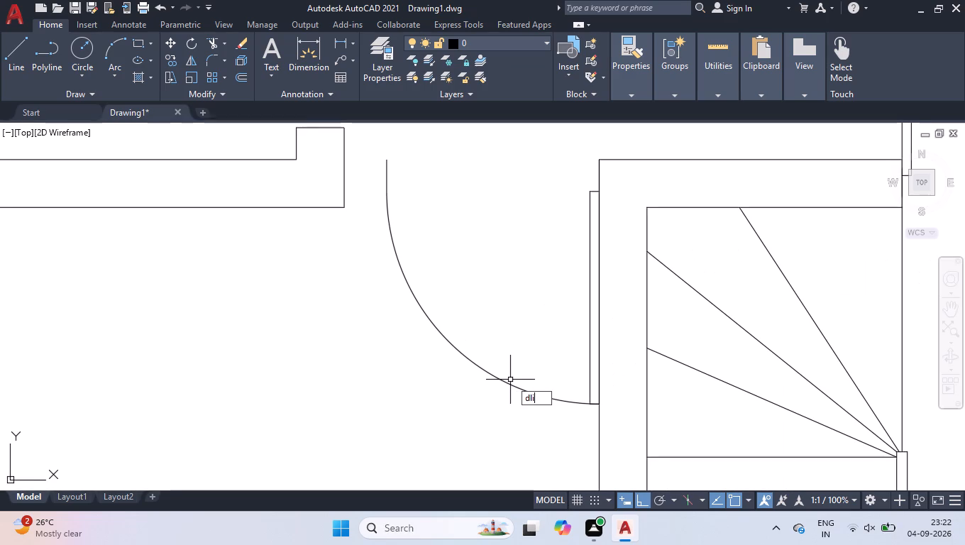
{"action": "key", "text": "Return"}
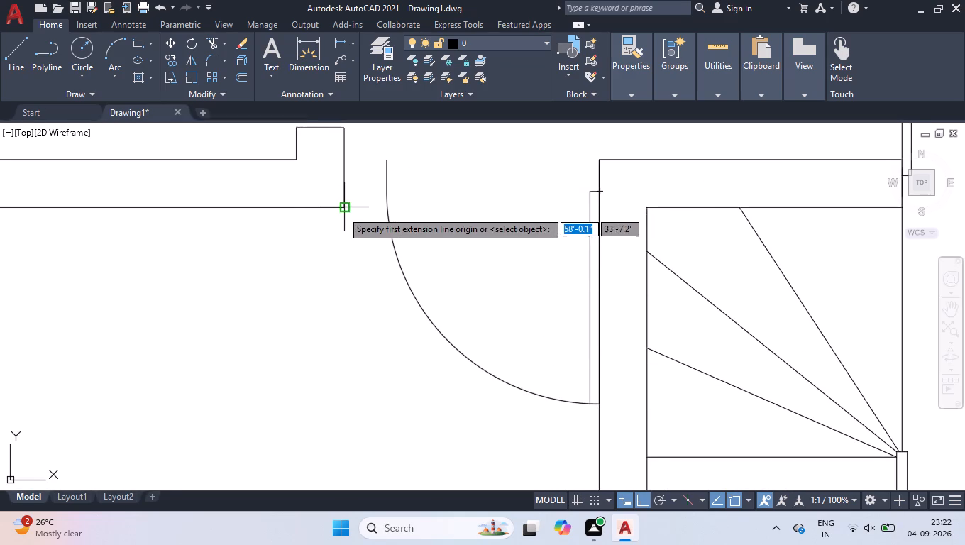
{"action": "left_click", "coordinate": [345, 208]}
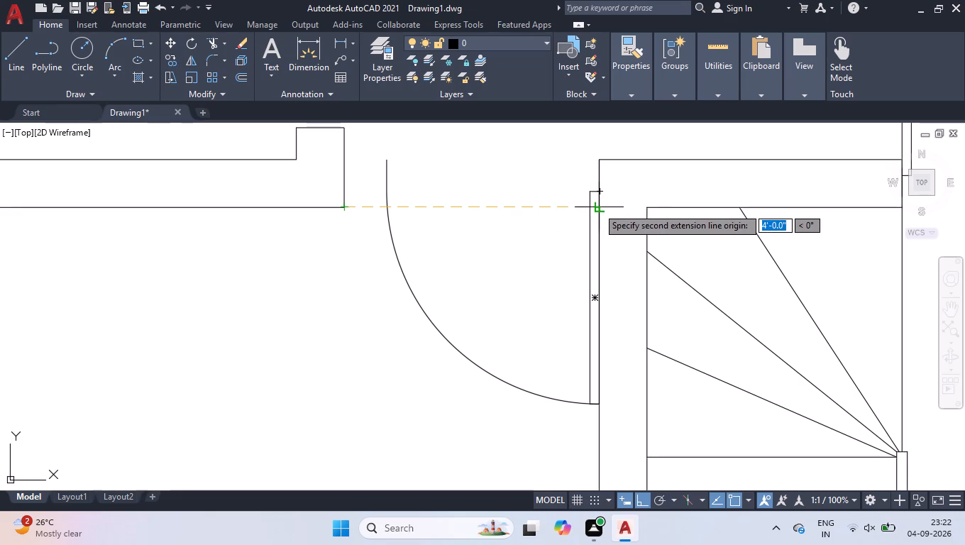
{"action": "left_click", "coordinate": [597, 207]}
{"action": "left_click", "coordinate": [562, 255]}
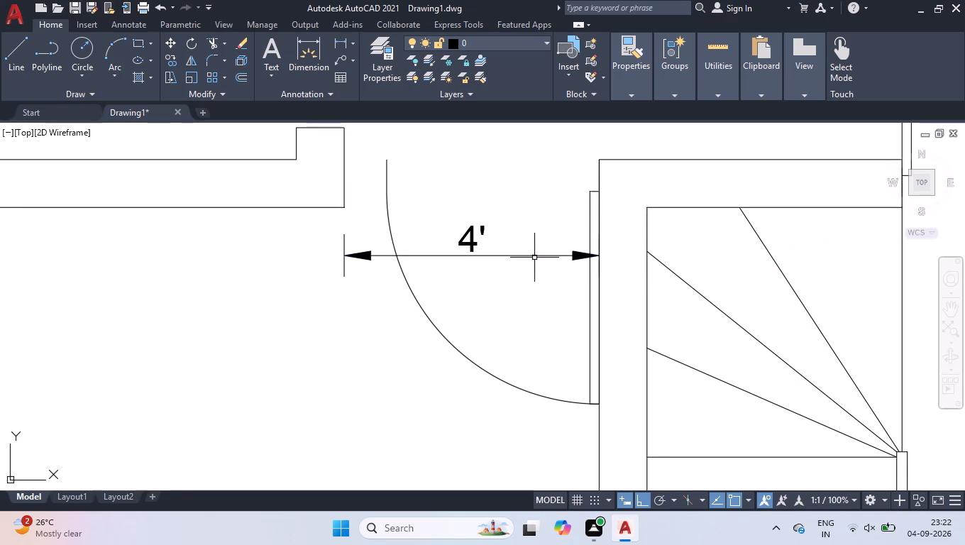
{"action": "left_click", "coordinate": [532, 258]}
{"action": "left_click", "coordinate": [514, 241]}
{"action": "key", "text": "Delete"}
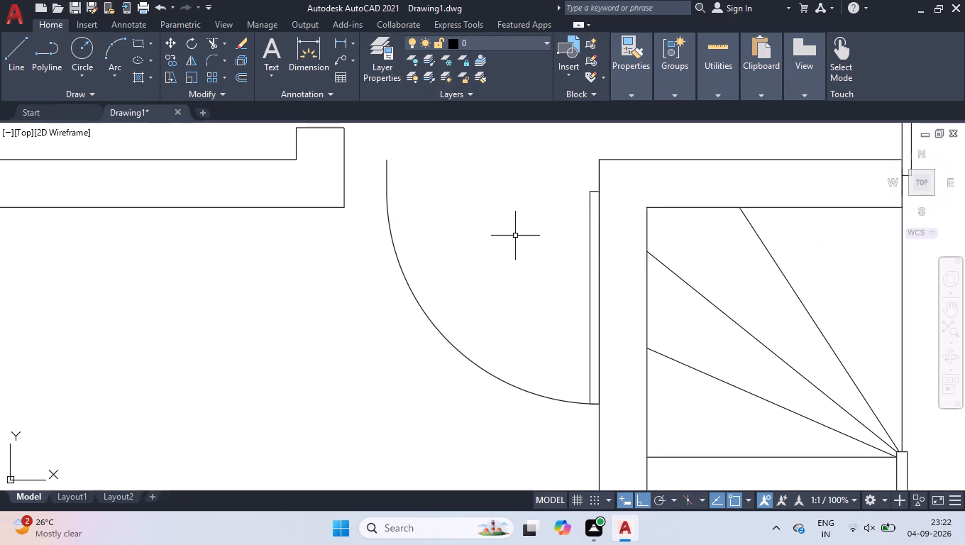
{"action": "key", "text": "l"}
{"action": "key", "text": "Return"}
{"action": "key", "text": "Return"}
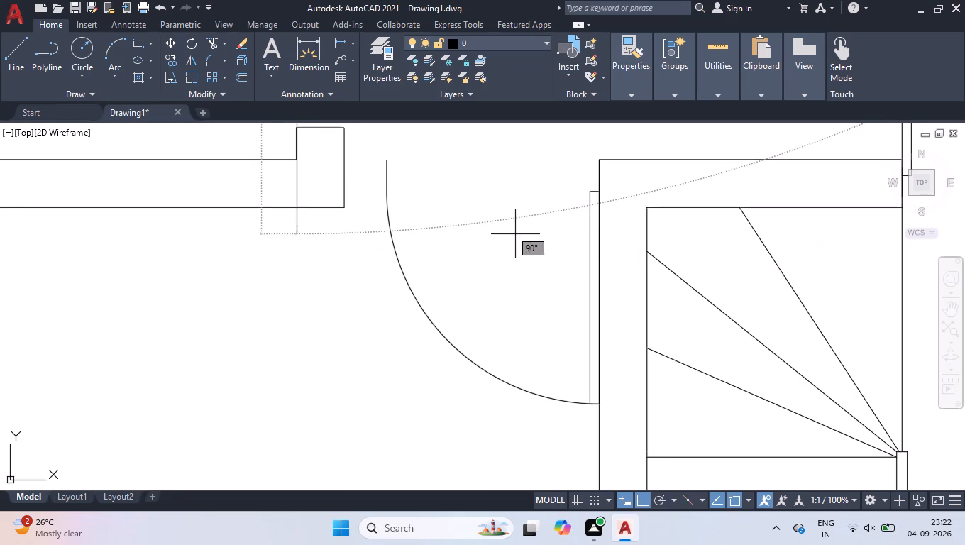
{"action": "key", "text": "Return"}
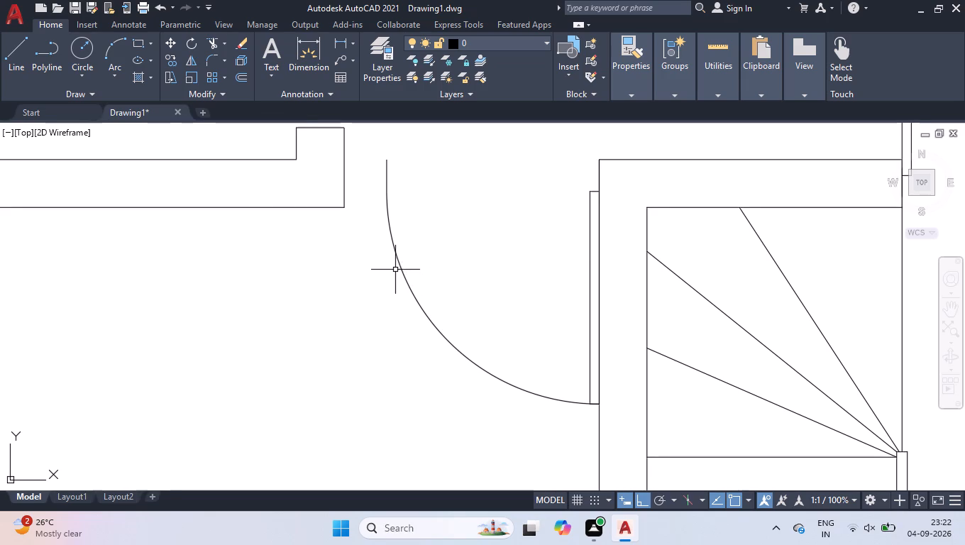
Move the staircase door about 7.8 inches west so its latch side meets the wall stub's end.
{"action": "left_click", "coordinate": [397, 262]}
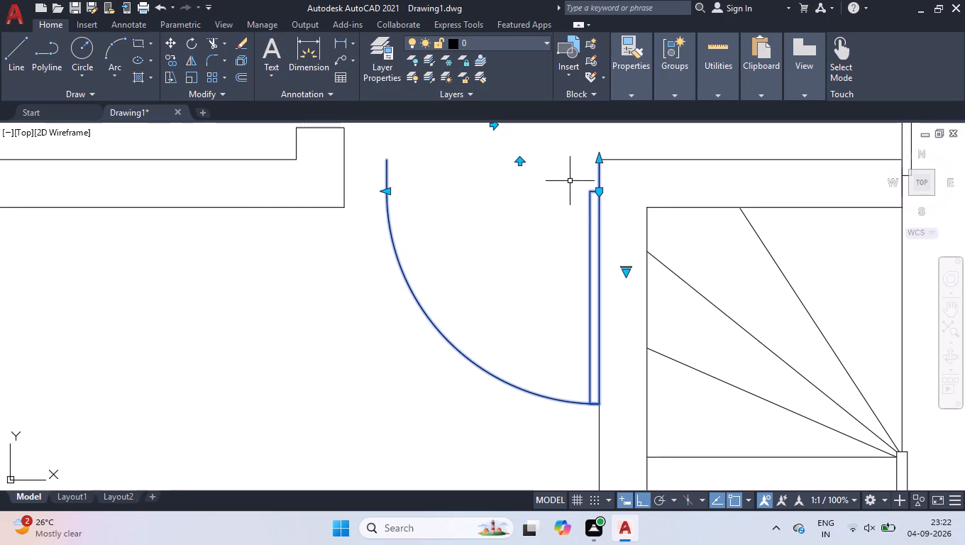
{"action": "left_click", "coordinate": [599, 191]}
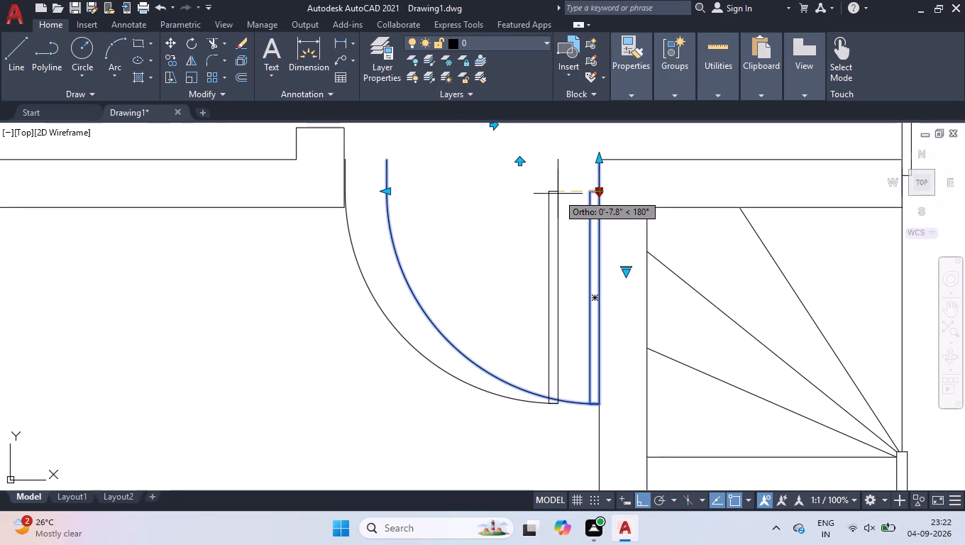
{"action": "left_click", "coordinate": [558, 194]}
Draw the wall return beside the staircase door: 8 inches west, 9 inches south, and back east to the staircase wall.
{"action": "key", "text": "l"}
{"action": "key", "text": "Return"}
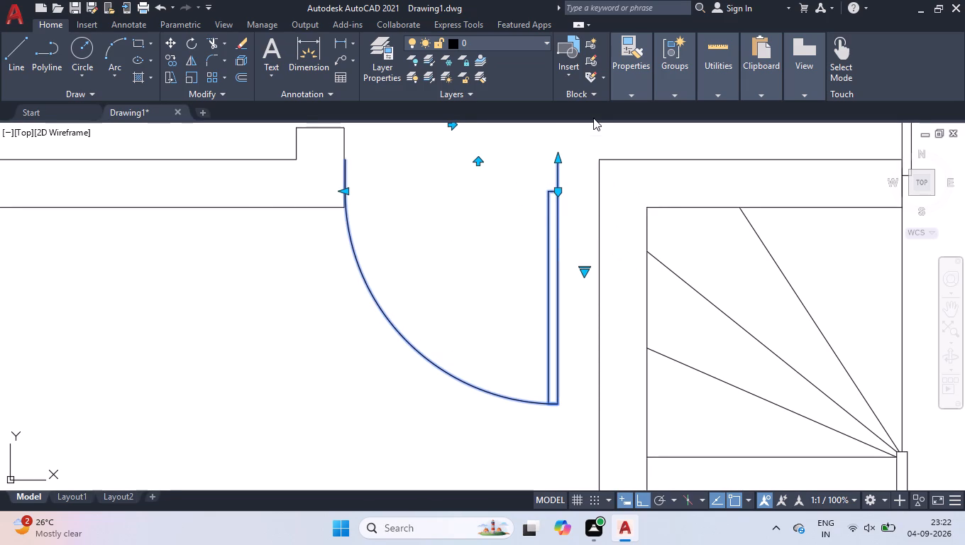
{"action": "left_click", "coordinate": [604, 160]}
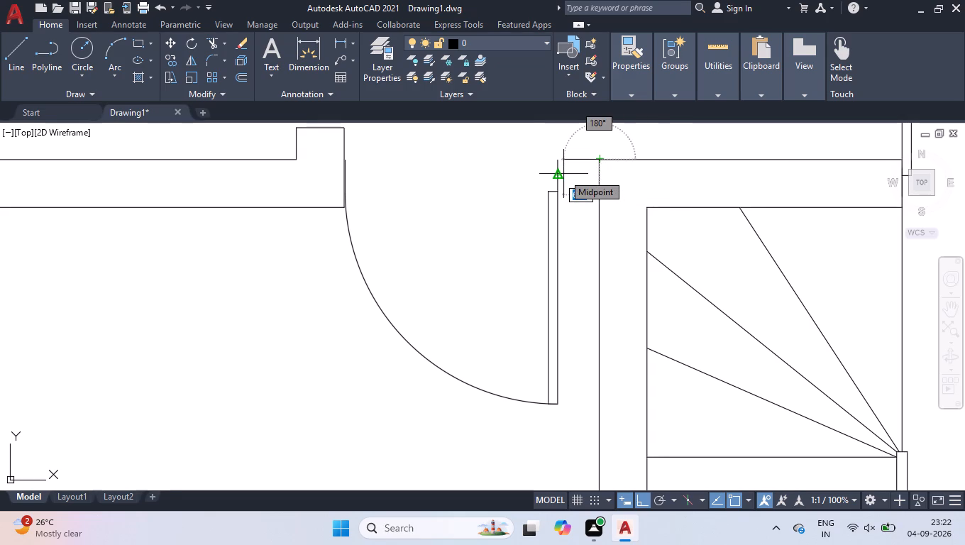
{"action": "key", "text": "8"}
{"action": "key", "text": "Return"}
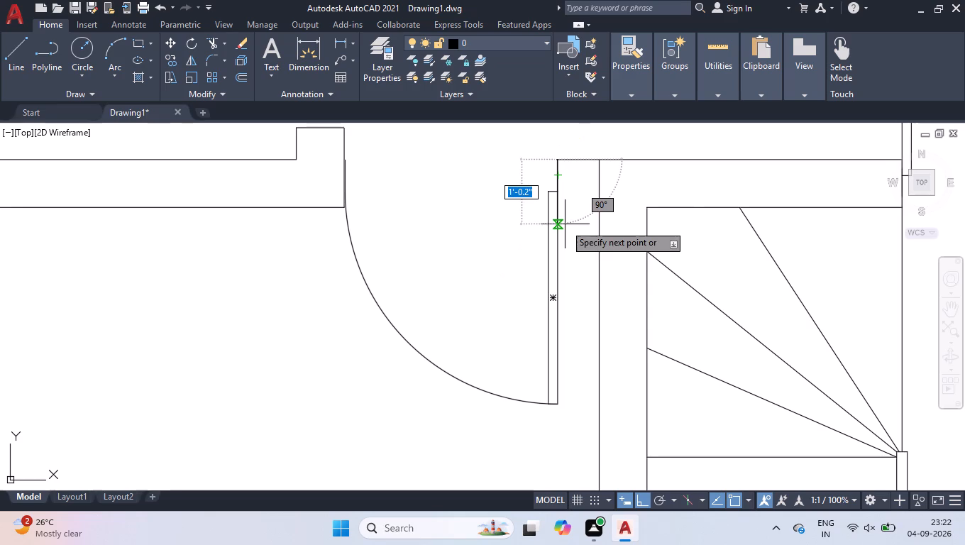
{"action": "key", "text": "9"}
{"action": "key", "text": "Return"}
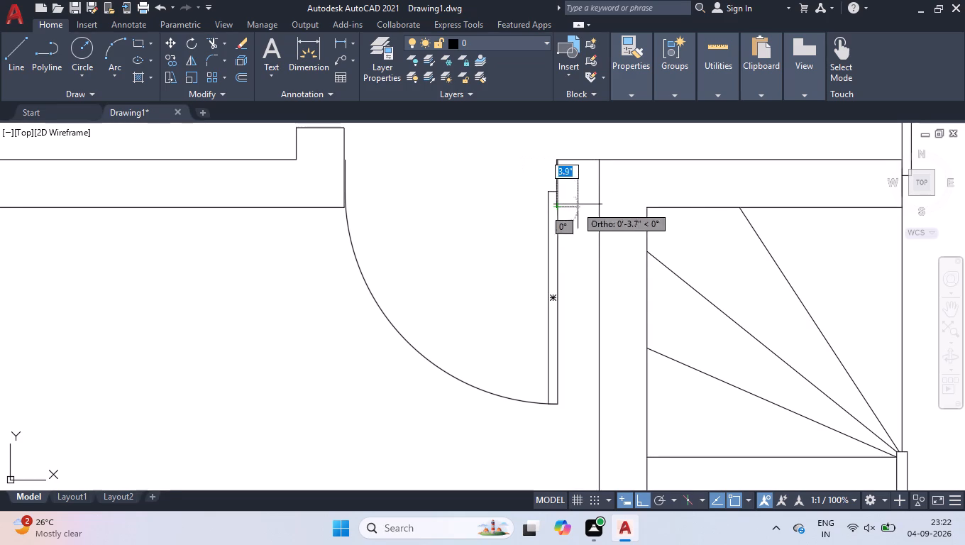
{"action": "left_click", "coordinate": [597, 206]}
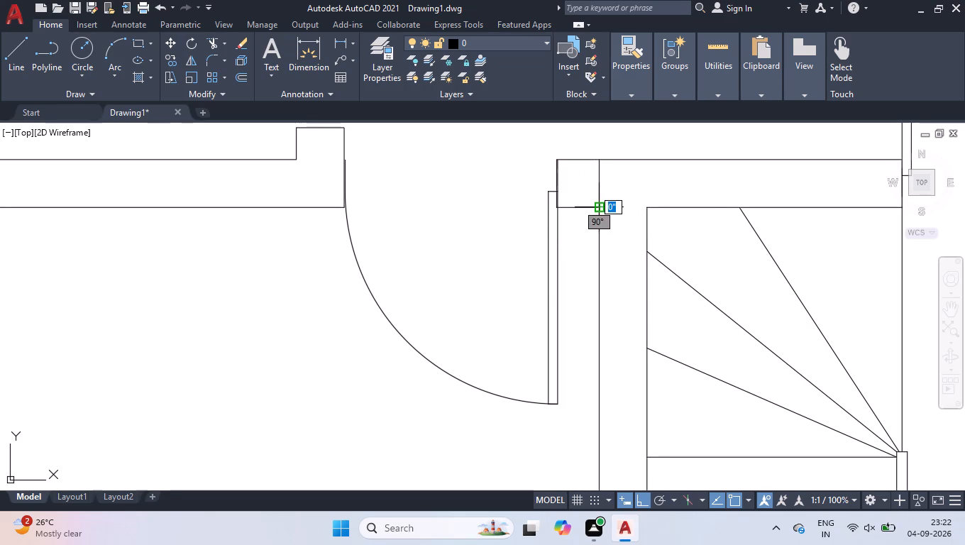
{"action": "key", "text": "Return"}
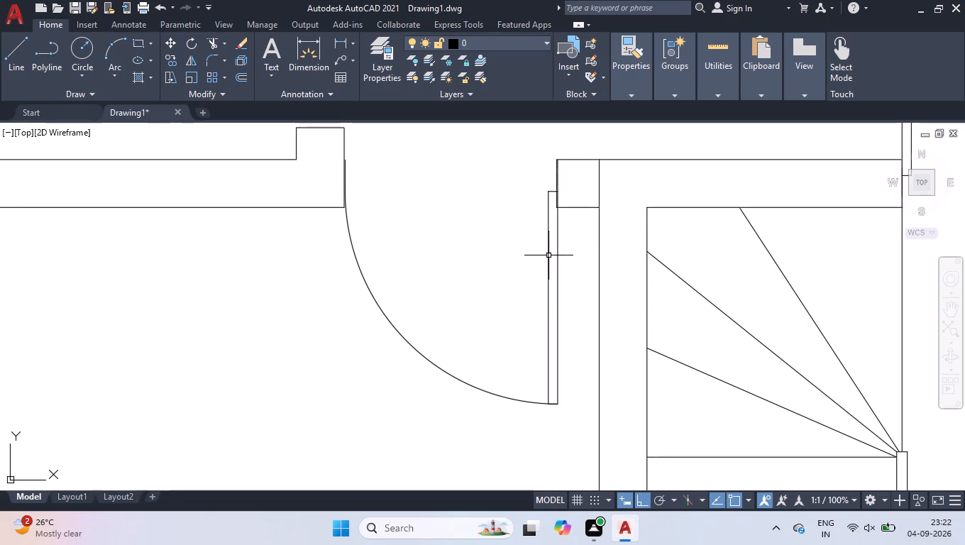
Move the staircase door slightly west so its top corner meets the outer corner of the new wall return.
{"action": "left_click", "coordinate": [549, 255]}
{"action": "type", "text": "mov"}
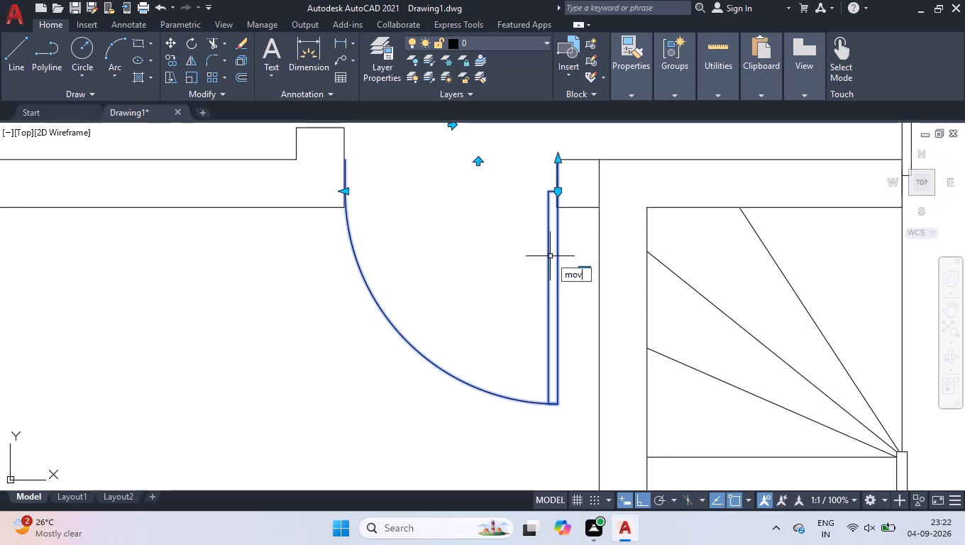
{"action": "key", "text": "Return"}
{"action": "scroll", "coordinate": [562, 156], "scroll_direction": "up", "scroll_amount": 3}
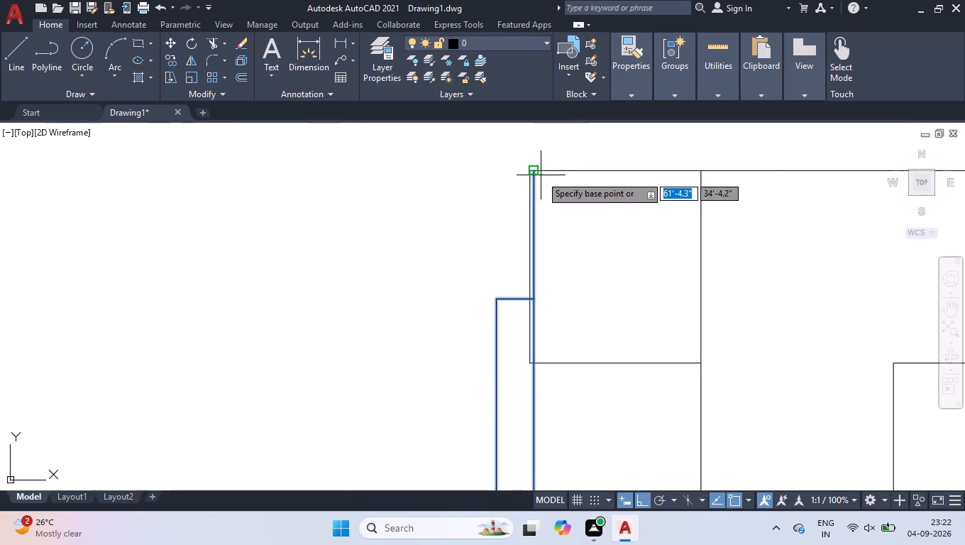
{"action": "scroll", "coordinate": [529, 183], "scroll_direction": "up", "scroll_amount": 3}
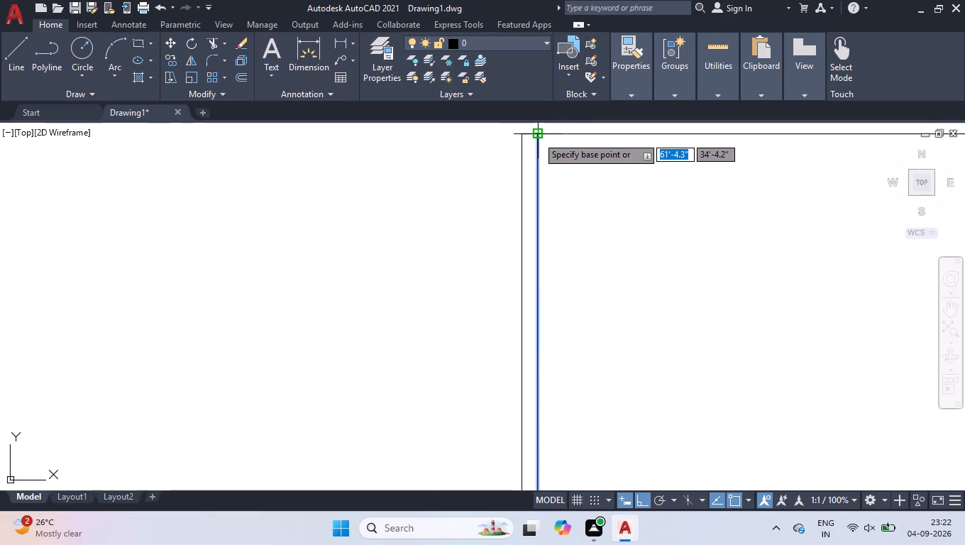
{"action": "left_click", "coordinate": [537, 136]}
{"action": "left_click", "coordinate": [522, 136]}
Start the stair direction line at the midpoint of the winders' east edge: 2' west, and about 13'-9.9" south past the stair wall.
{"action": "scroll", "coordinate": [529, 153], "scroll_direction": "down", "scroll_amount": 8}
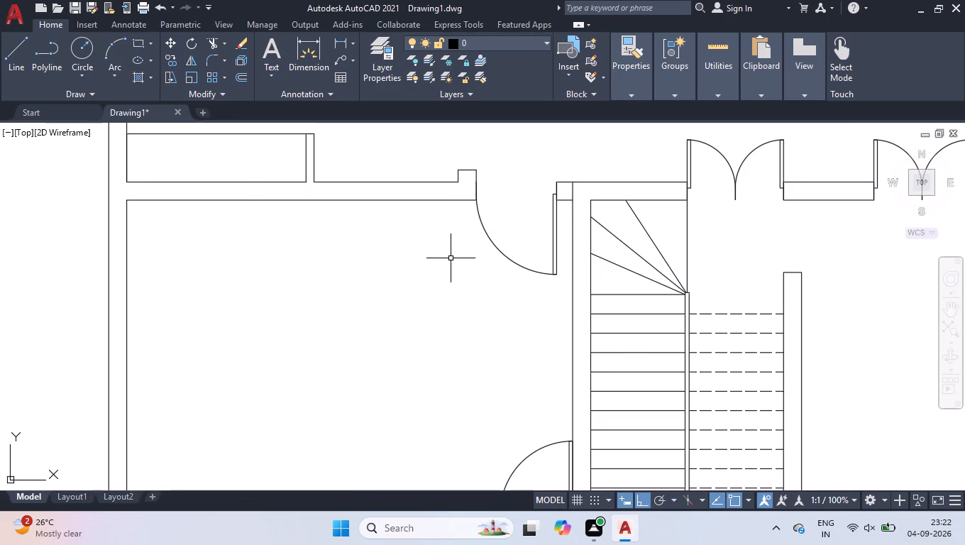
{"action": "scroll", "coordinate": [451, 259], "scroll_direction": "down", "scroll_amount": 4}
{"action": "left_click", "coordinate": [928, 185]}
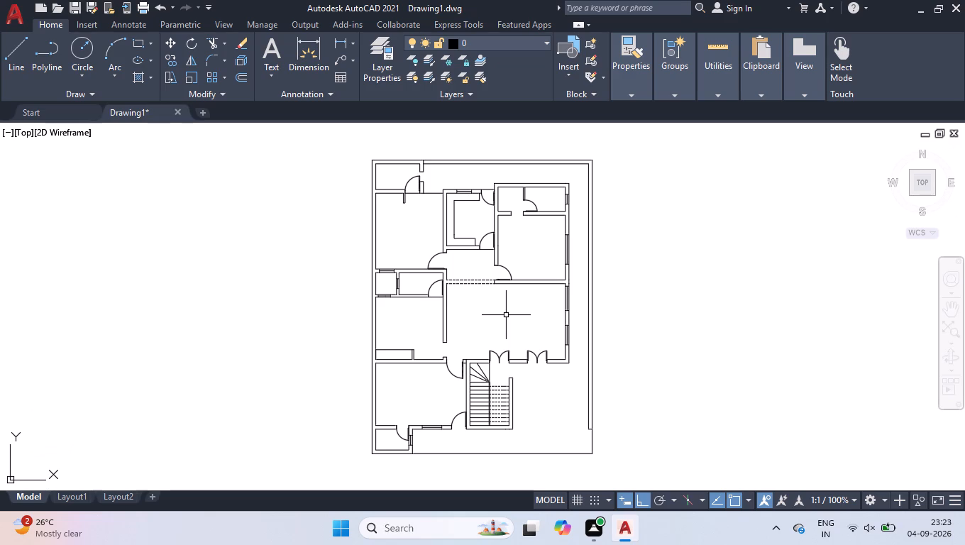
{"action": "scroll", "coordinate": [467, 430], "scroll_direction": "up", "scroll_amount": 3}
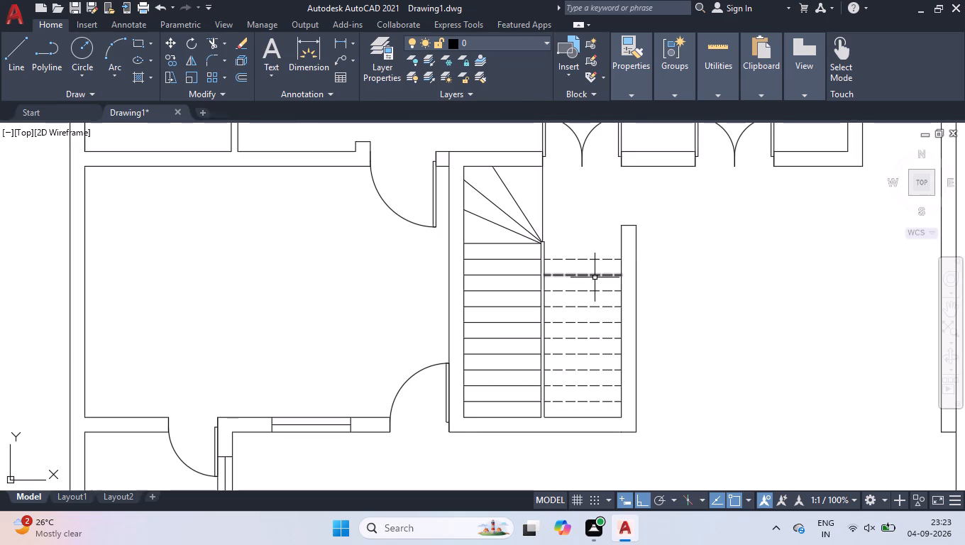
{"action": "key", "text": "l"}
{"action": "key", "text": "Return"}
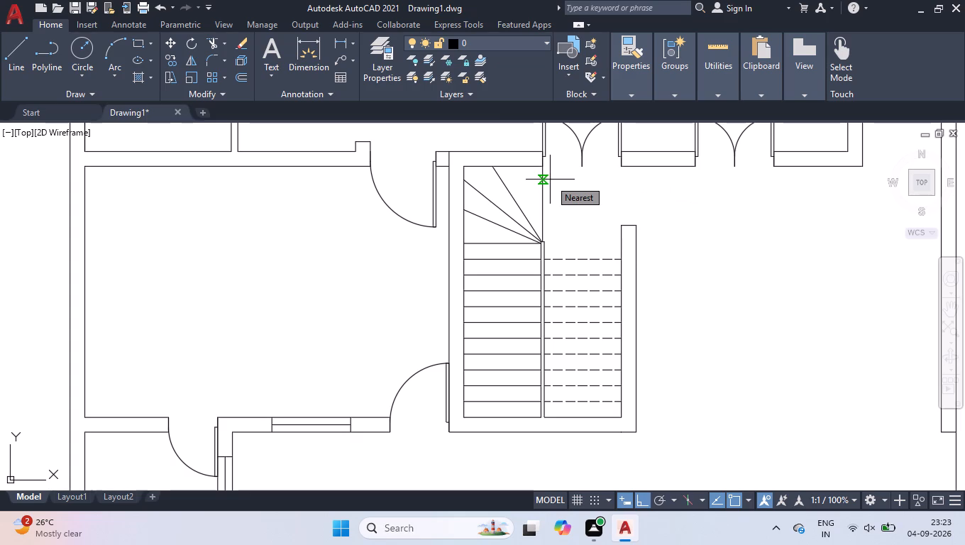
{"action": "scroll", "coordinate": [545, 199], "scroll_direction": "up", "scroll_amount": 2}
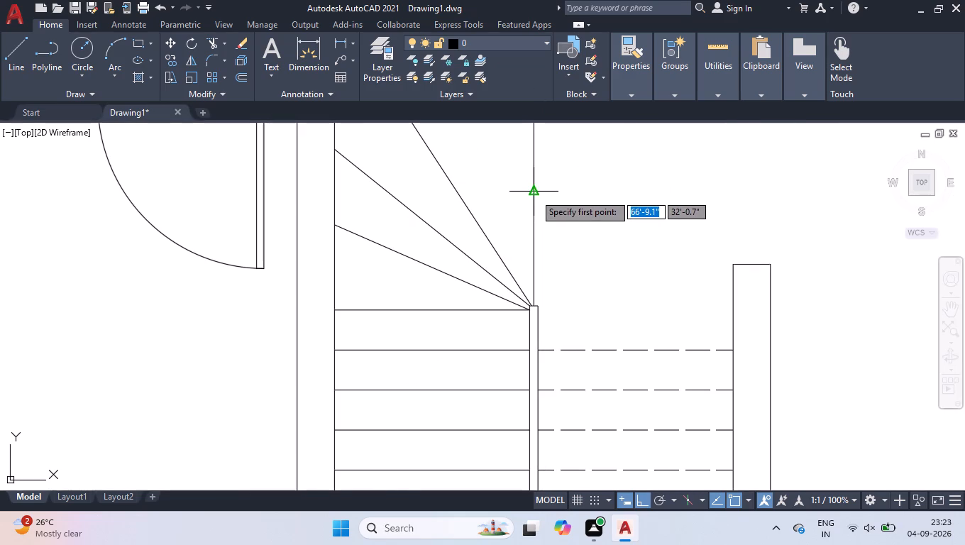
{"action": "left_click", "coordinate": [534, 194]}
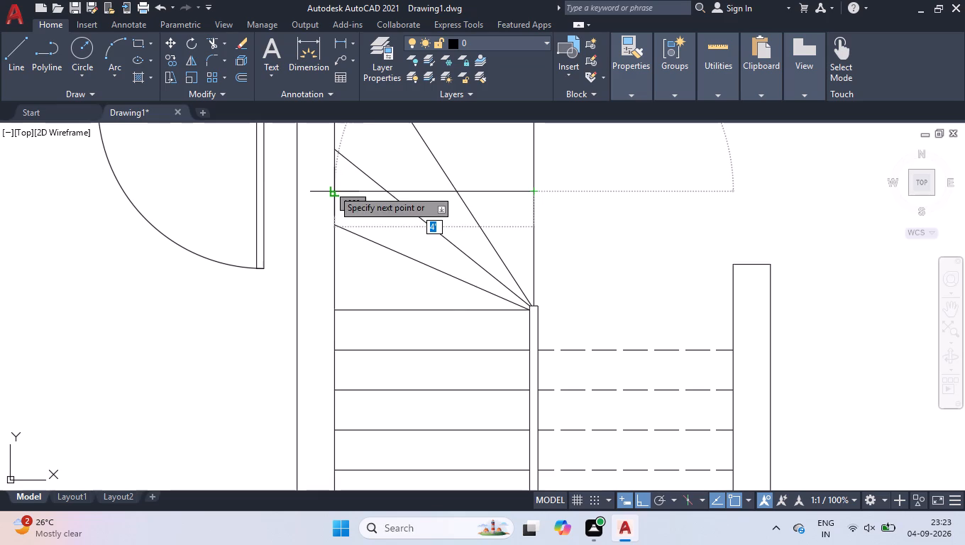
{"action": "type", "text": "2'"}
{"action": "key", "text": "Return"}
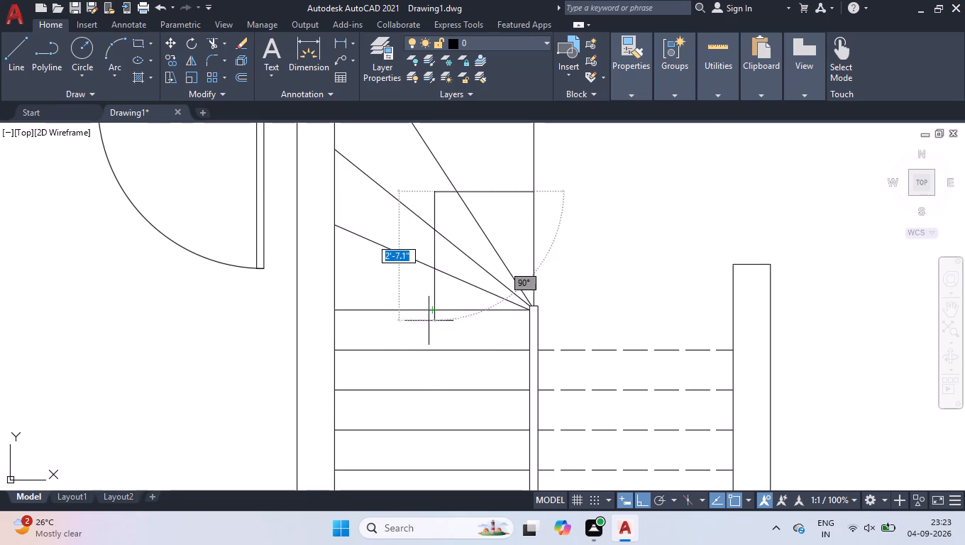
{"action": "scroll", "coordinate": [421, 351], "scroll_direction": "down", "scroll_amount": 4}
{"action": "scroll", "coordinate": [430, 402], "scroll_direction": "up", "scroll_amount": 4}
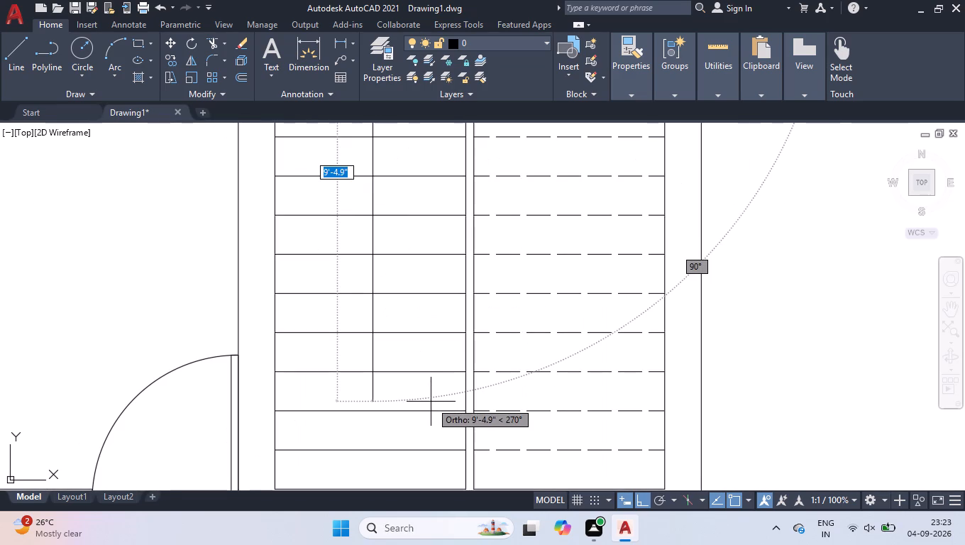
{"action": "scroll", "coordinate": [410, 370], "scroll_direction": "down", "scroll_amount": 3}
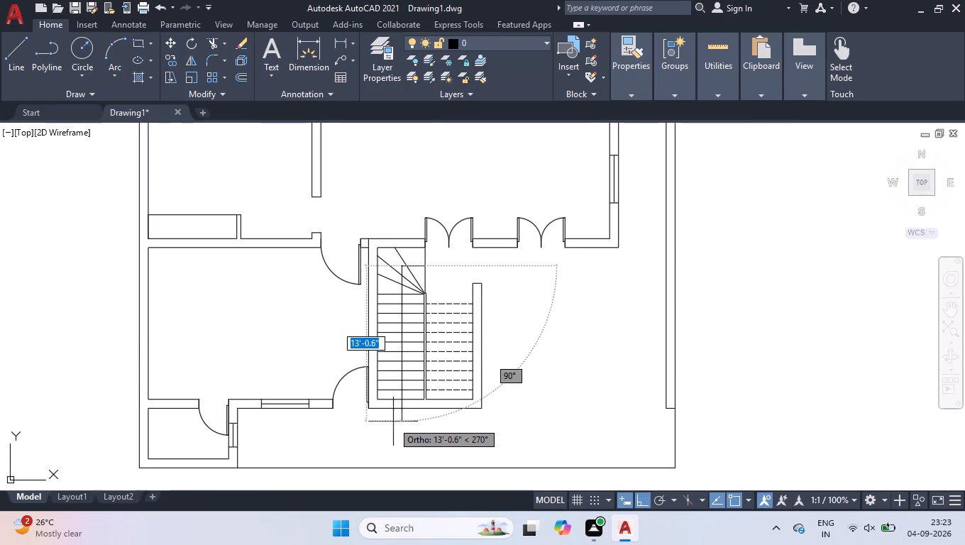
{"action": "scroll", "coordinate": [397, 423], "scroll_direction": "up", "scroll_amount": 1}
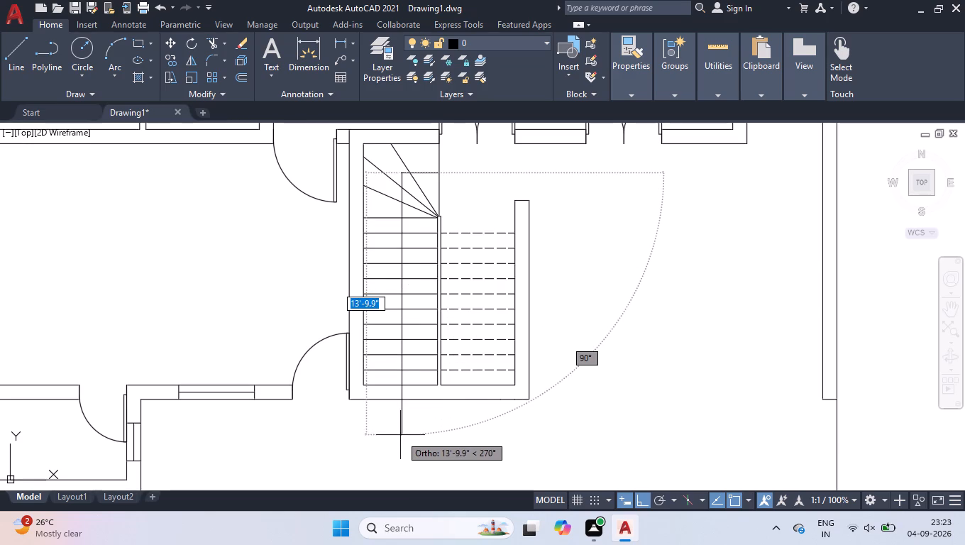
{"action": "left_click", "coordinate": [400, 435]}
Continue the direction line east to the dashed flight's centre, and north to just past the sixth dashed tread from the bottom.
{"action": "scroll", "coordinate": [485, 420], "scroll_direction": "up", "scroll_amount": 1}
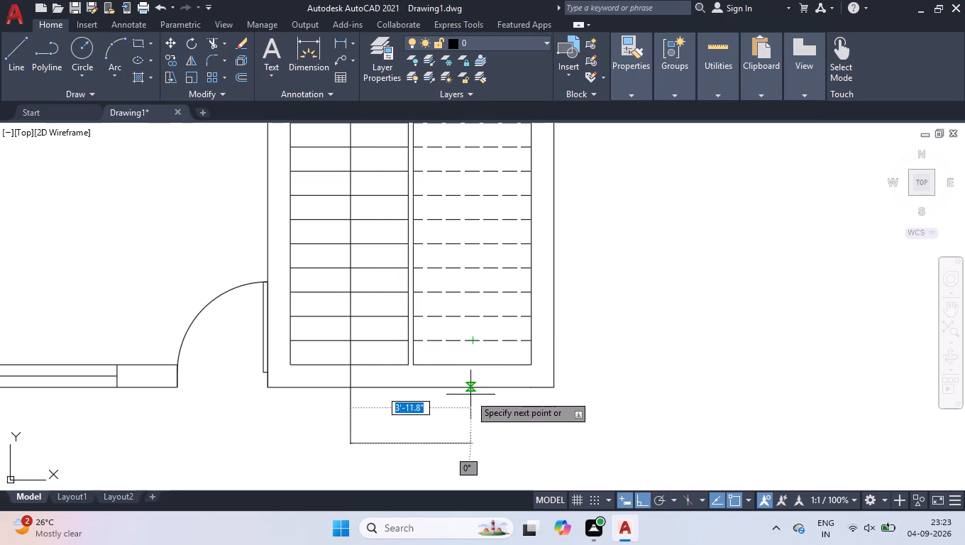
{"action": "left_click", "coordinate": [470, 414]}
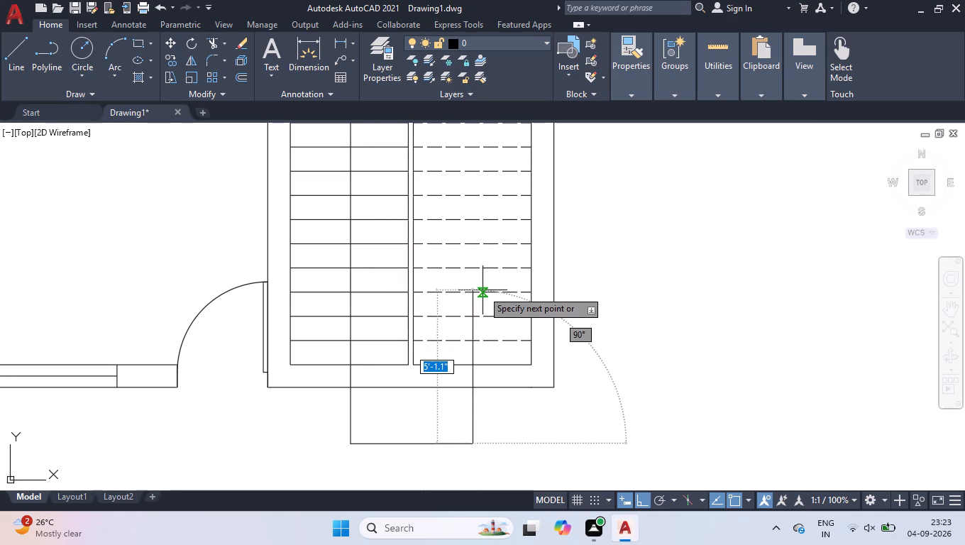
{"action": "scroll", "coordinate": [483, 290], "scroll_direction": "down", "scroll_amount": 1}
{"action": "scroll", "coordinate": [475, 233], "scroll_direction": "up", "scroll_amount": 2}
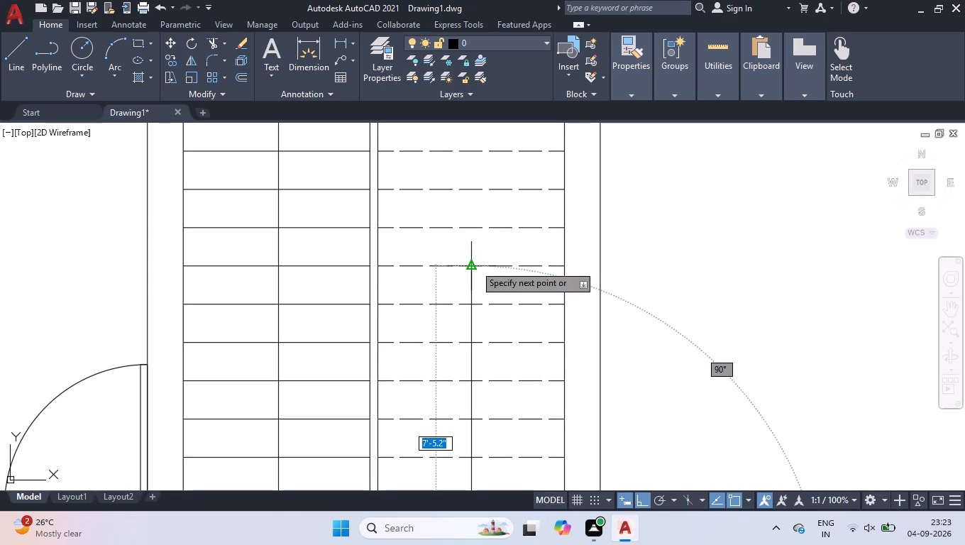
{"action": "scroll", "coordinate": [473, 261], "scroll_direction": "up", "scroll_amount": 3}
{"action": "left_click", "coordinate": [462, 258]}
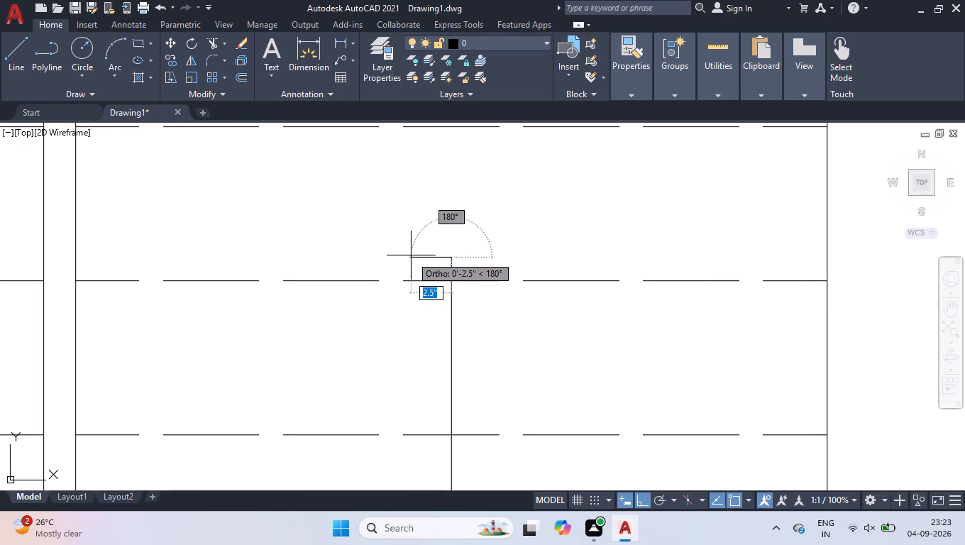
Draw half an arrowhead at the line's end: a 2-inch base westward and a sloping side to a tip about 7.2 inches north.
{"action": "key", "text": "2"}
{"action": "key", "text": "Return"}
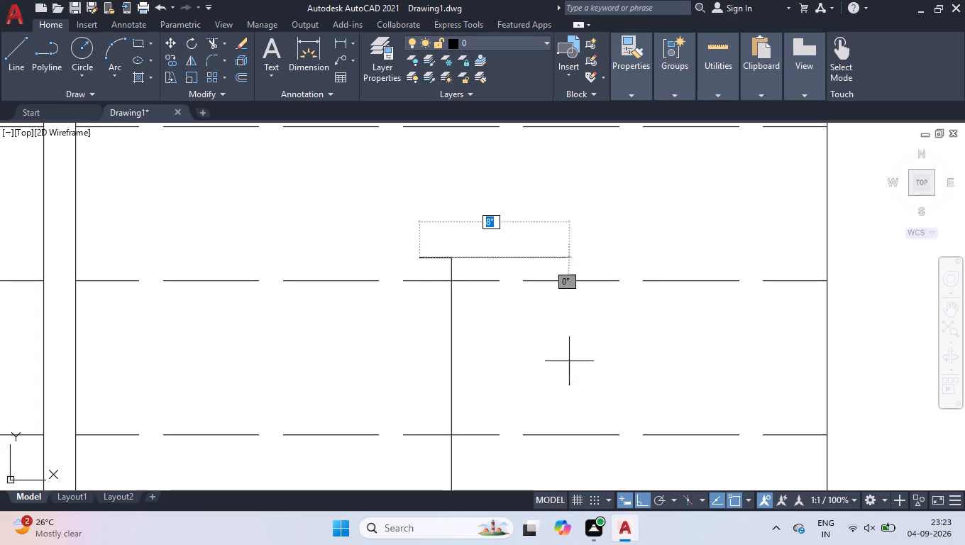
{"action": "left_click", "coordinate": [663, 500]}
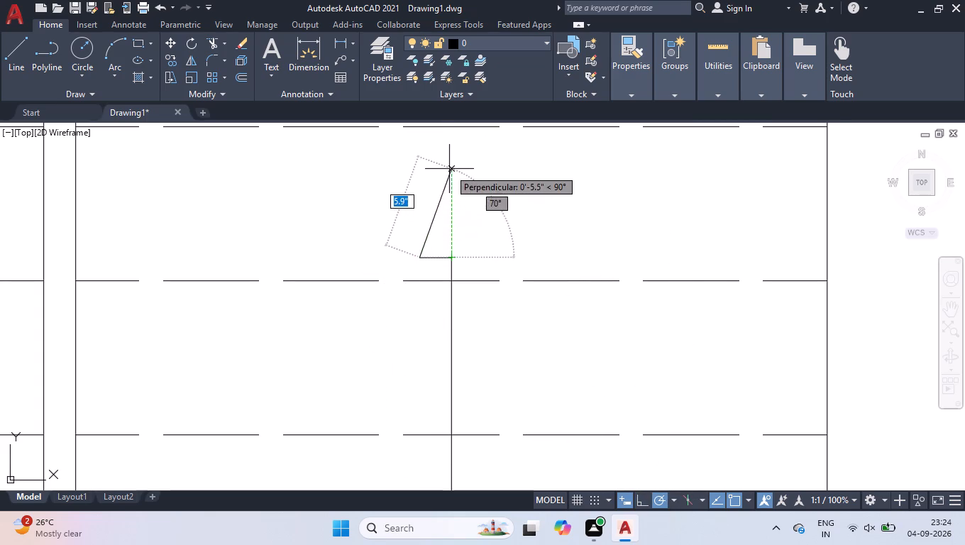
{"action": "left_click", "coordinate": [449, 142]}
{"action": "key", "text": "space"}
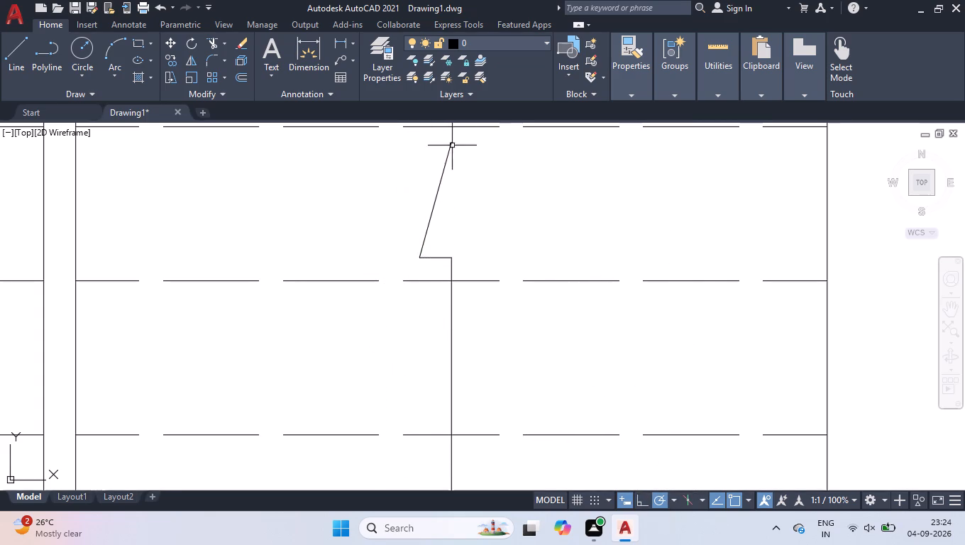
Mirror the half arrowhead's base and sloping side about the vertical axis through its tip, keeping the originals.
{"action": "left_click", "coordinate": [424, 200]}
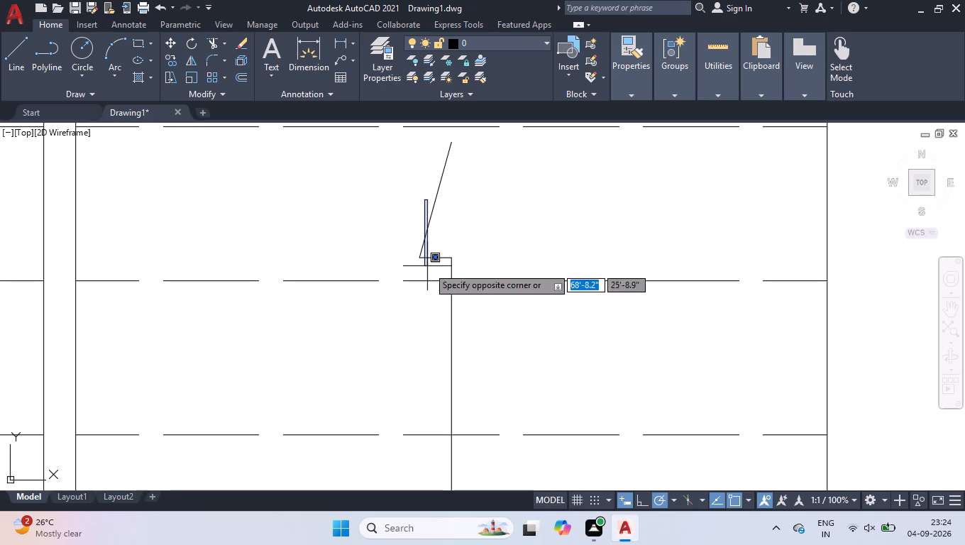
{"action": "left_click", "coordinate": [428, 267]}
{"action": "left_click", "coordinate": [402, 150]}
{"action": "left_click", "coordinate": [484, 263]}
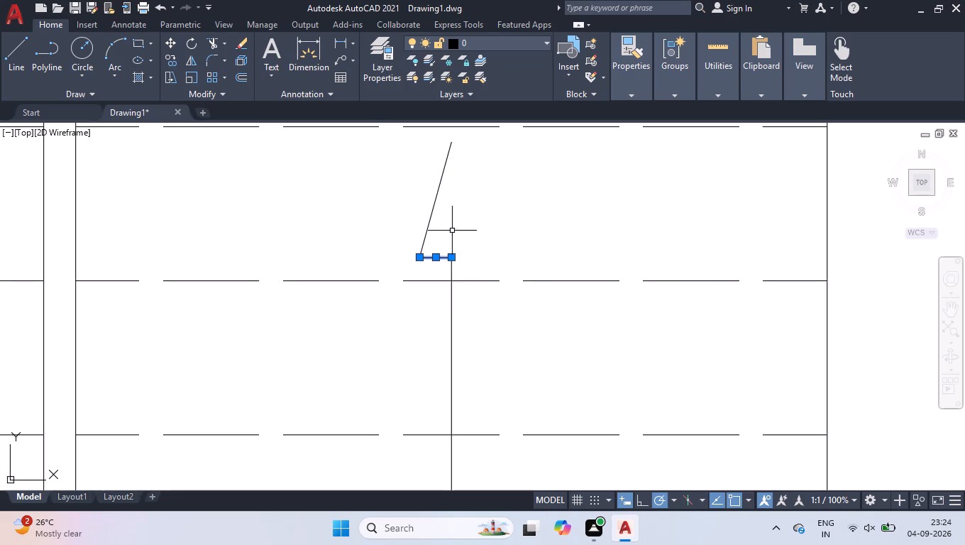
{"action": "left_click", "coordinate": [372, 141]}
{"action": "left_click", "coordinate": [555, 273]}
{"action": "type", "text": "mi"}
{"action": "key", "text": "Return"}
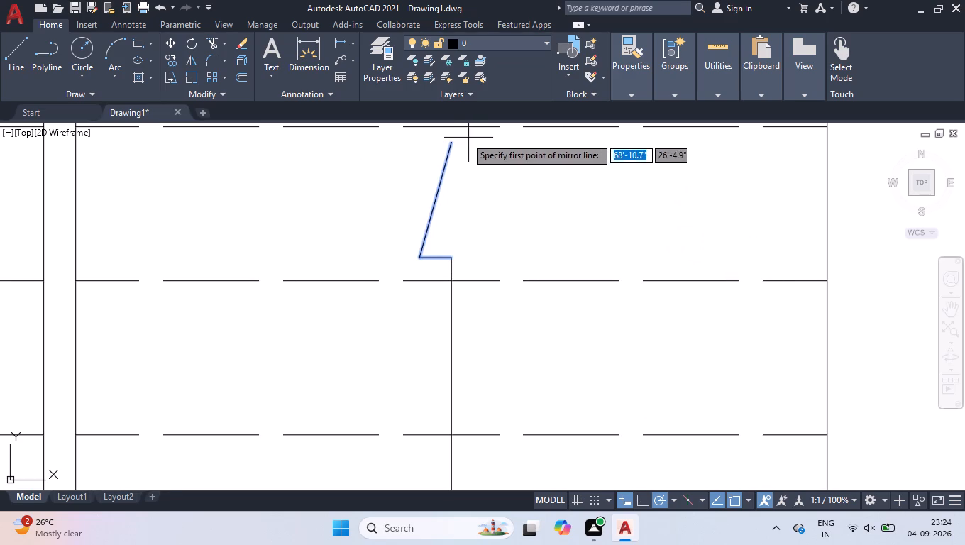
{"action": "left_click", "coordinate": [453, 141]}
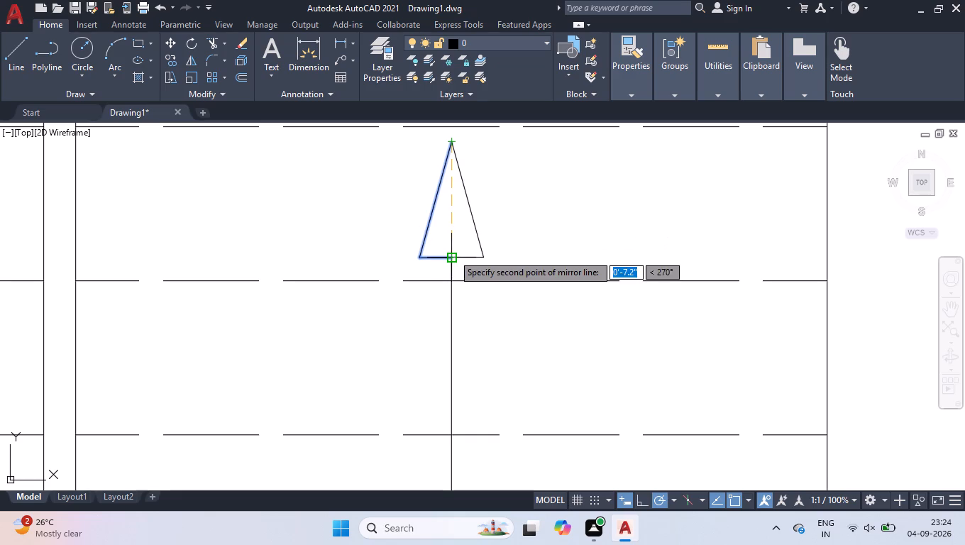
{"action": "left_click", "coordinate": [453, 256]}
{"action": "left_click_drag", "start_coordinate": [482, 307], "coordinate": [453, 256]}
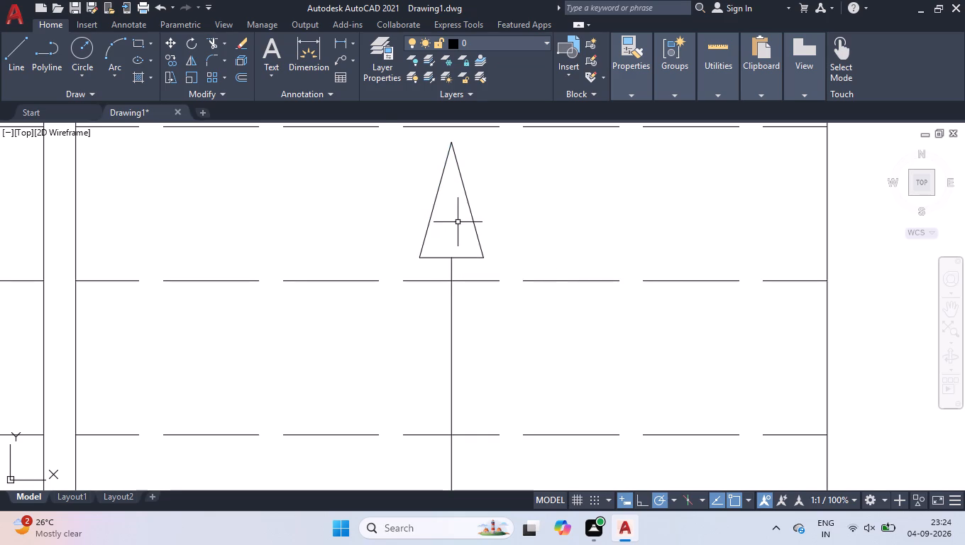
Fill the stair direction arrowhead with a SOLID hatch.
{"action": "left_click", "coordinate": [136, 75]}
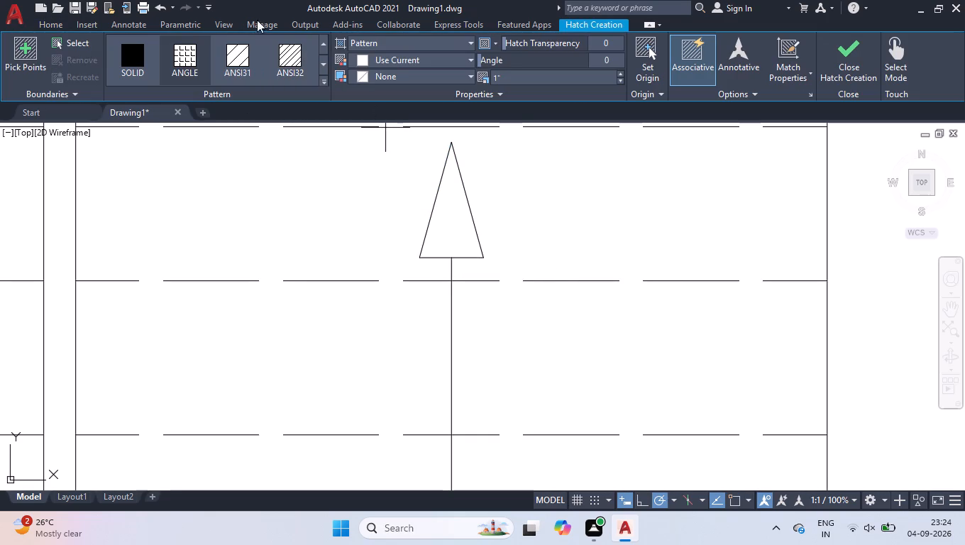
{"action": "left_click", "coordinate": [128, 70]}
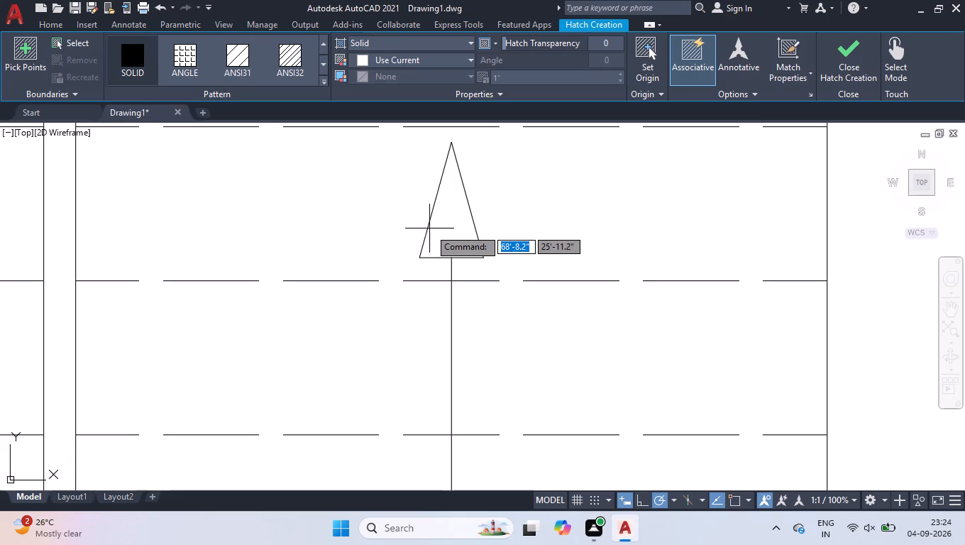
{"action": "left_click", "coordinate": [442, 236]}
{"action": "key", "text": "Return"}
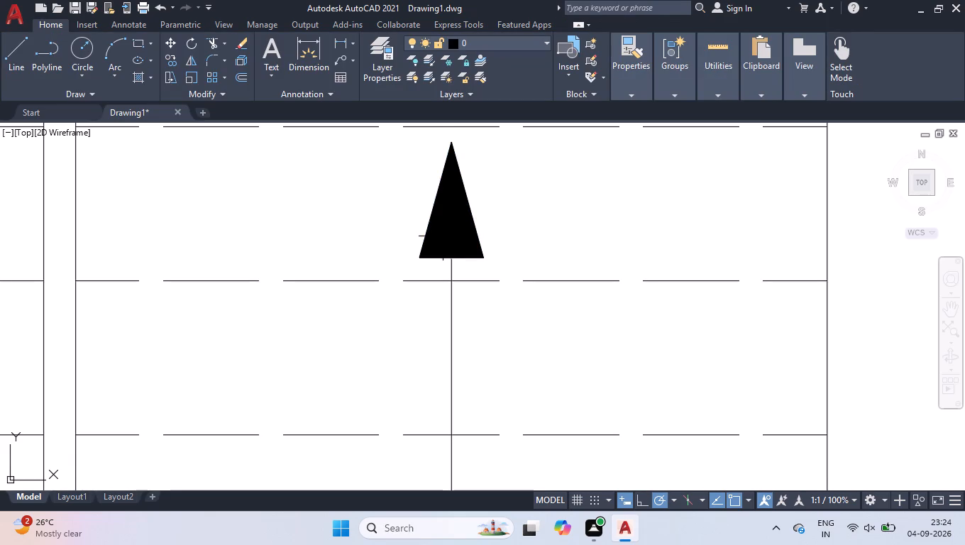
{"action": "scroll", "coordinate": [442, 247], "scroll_direction": "down", "scroll_amount": 3}
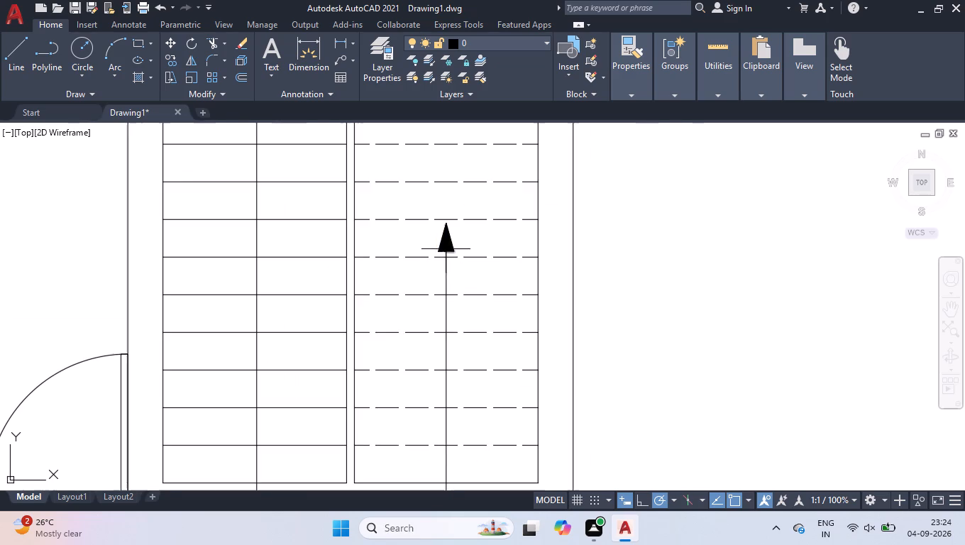
Insert the Bed - Queen and Dining Set - 36 x 72 in. blocks from DesignCenter in the empty area west of the plan.
{"action": "scroll", "coordinate": [465, 272], "scroll_direction": "down", "scroll_amount": 8}
{"action": "scroll", "coordinate": [487, 297], "scroll_direction": "up", "scroll_amount": 3}
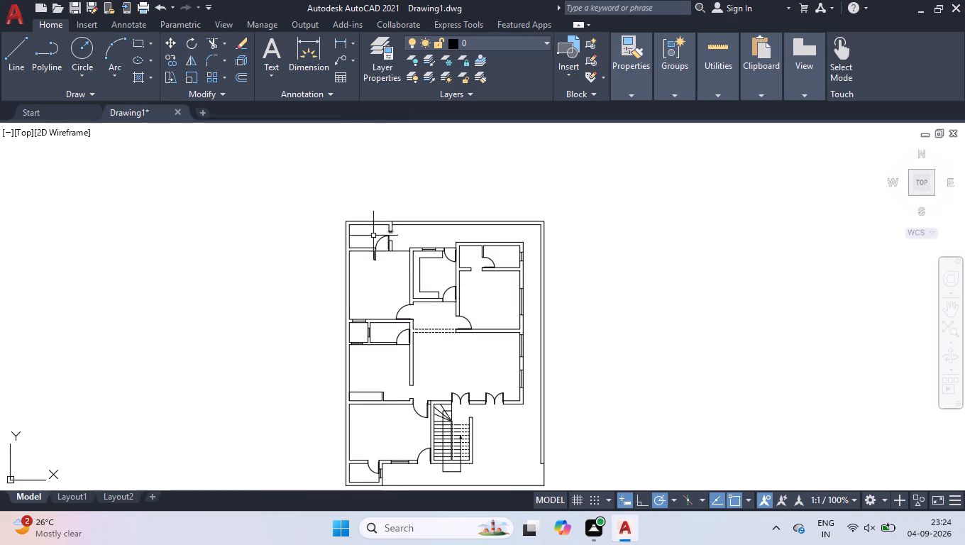
{"action": "scroll", "coordinate": [367, 241], "scroll_direction": "up", "scroll_amount": 5}
{"action": "scroll", "coordinate": [370, 231], "scroll_direction": "down", "scroll_amount": 2}
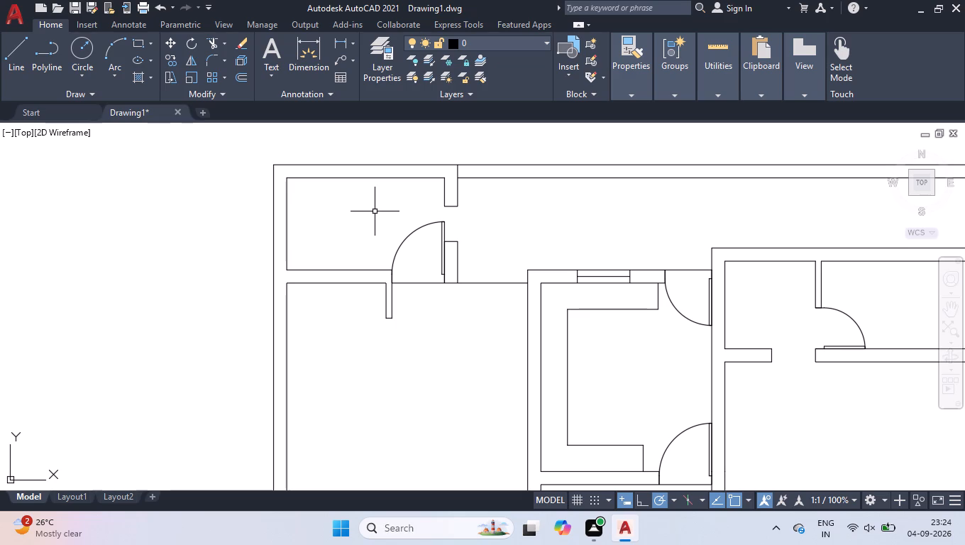
{"action": "key", "text": "ctrl+2"}
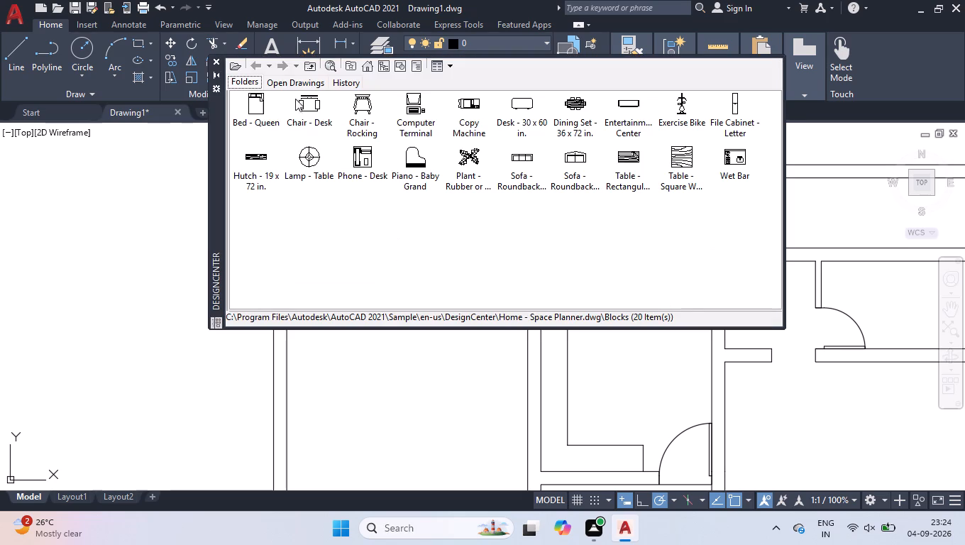
{"action": "left_click_drag", "start_coordinate": [256, 102], "coordinate": [44, 167]}
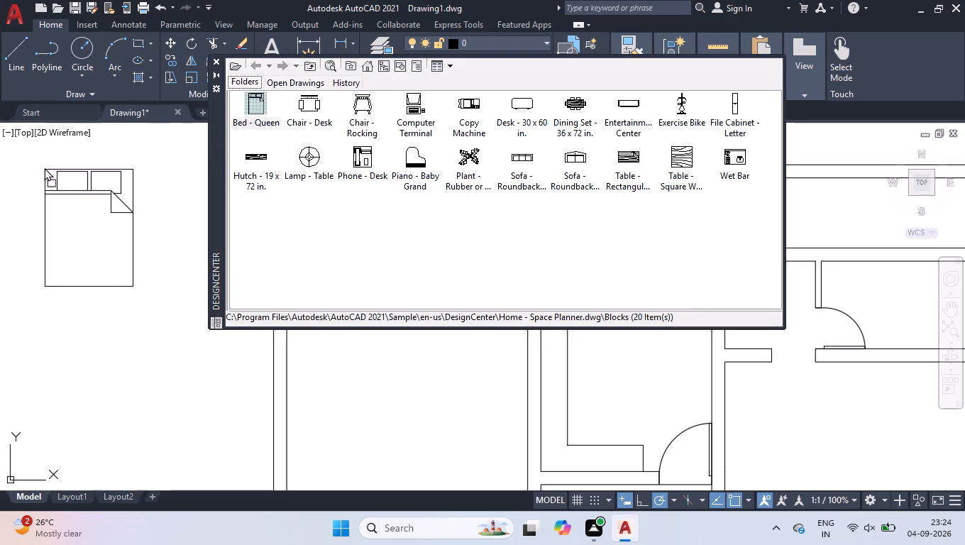
{"action": "left_click_drag", "start_coordinate": [44, 167], "coordinate": [24, 151]}
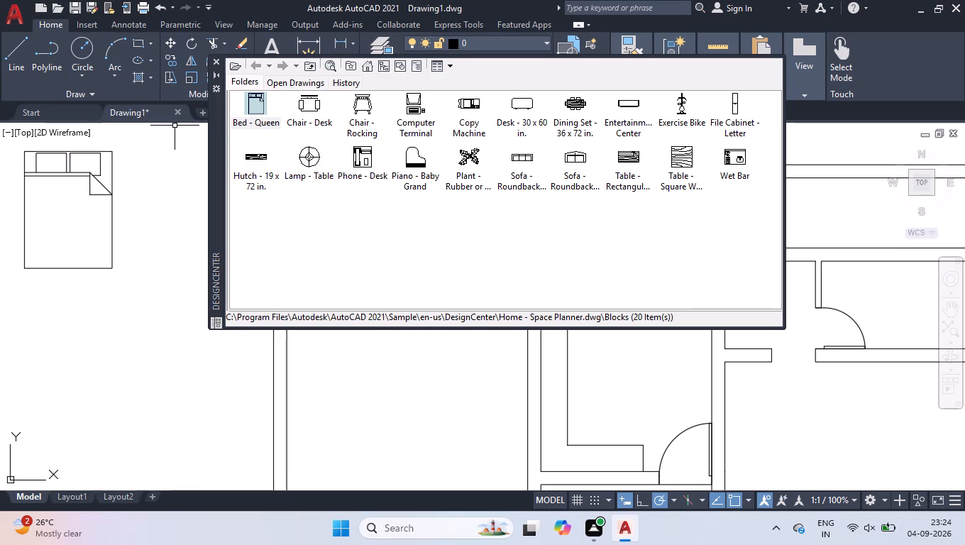
{"action": "double_click", "coordinate": [577, 101]}
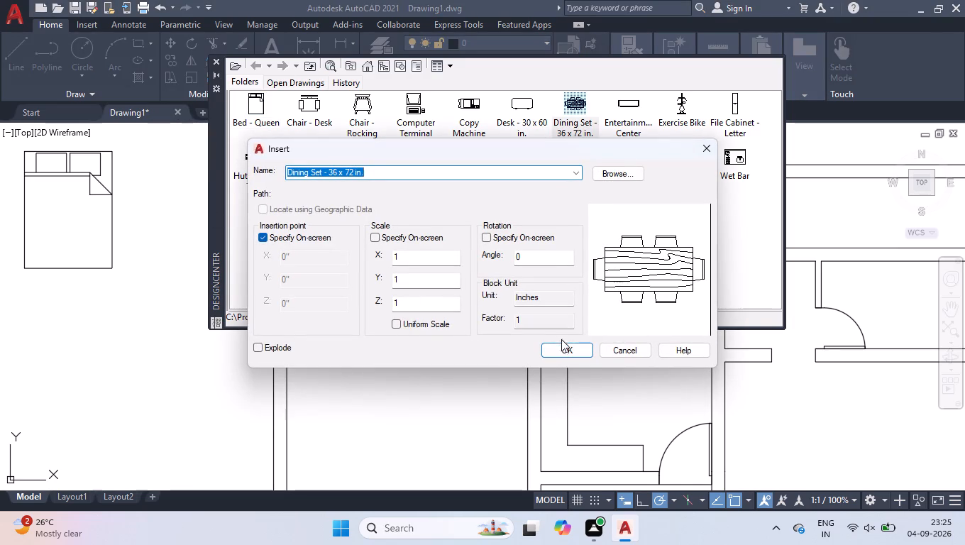
{"action": "left_click", "coordinate": [561, 345]}
{"action": "left_click", "coordinate": [70, 327]}
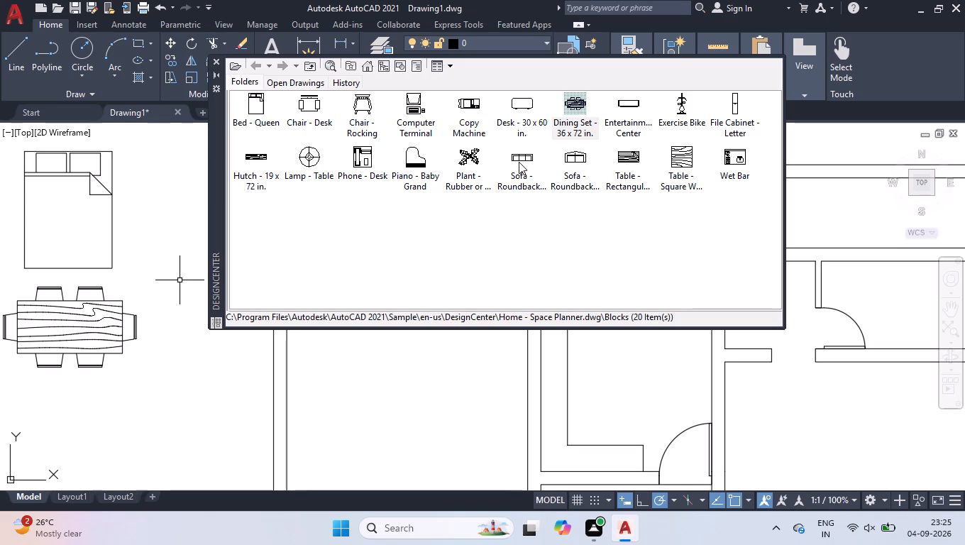
Add the three-seat and two-seat roundback sofas and the rectangular and square wood tables west of the plan, and close DesignCenter.
{"action": "left_click_drag", "start_coordinate": [519, 161], "coordinate": [187, 358]}
{"action": "left_click_drag", "start_coordinate": [585, 153], "coordinate": [585, 153]}
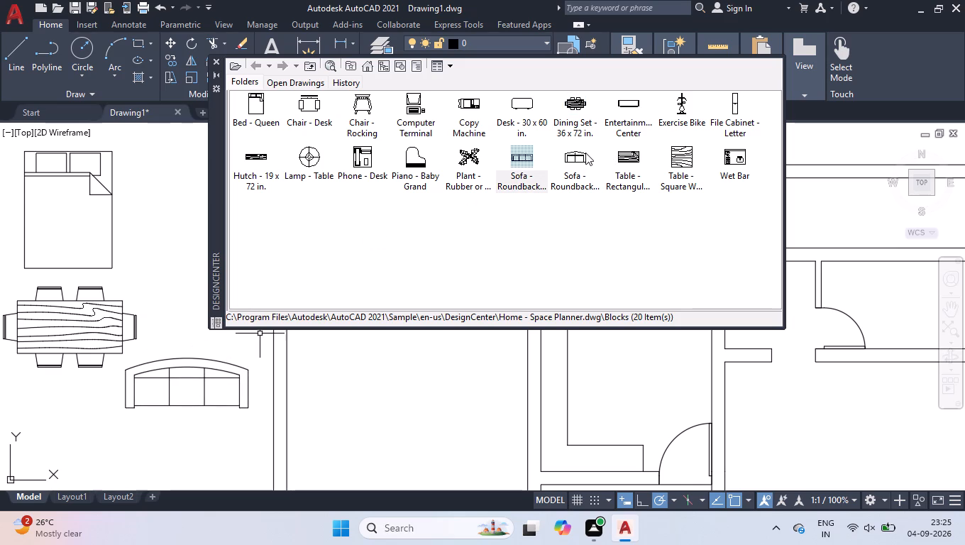
{"action": "left_click_drag", "start_coordinate": [585, 153], "coordinate": [64, 393]}
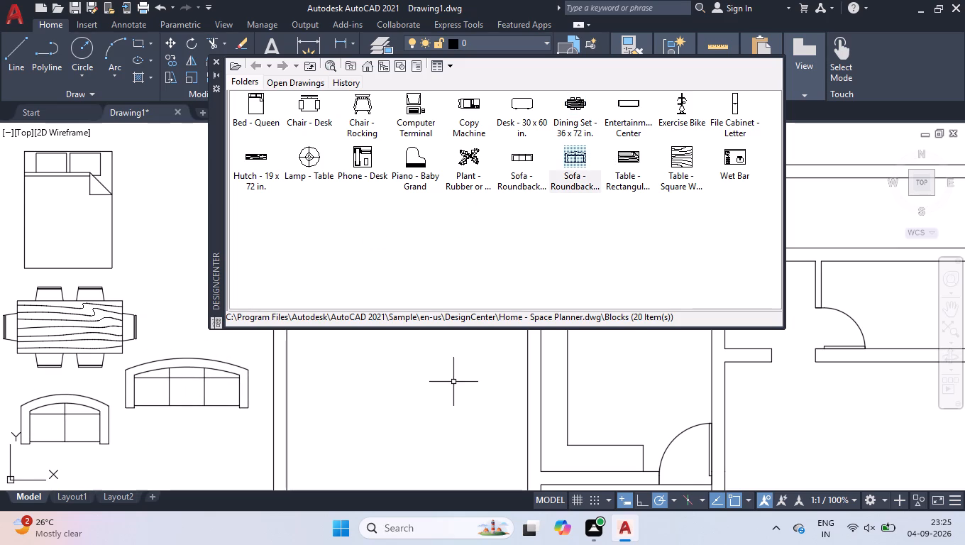
{"action": "left_click_drag", "start_coordinate": [624, 154], "coordinate": [224, 396]}
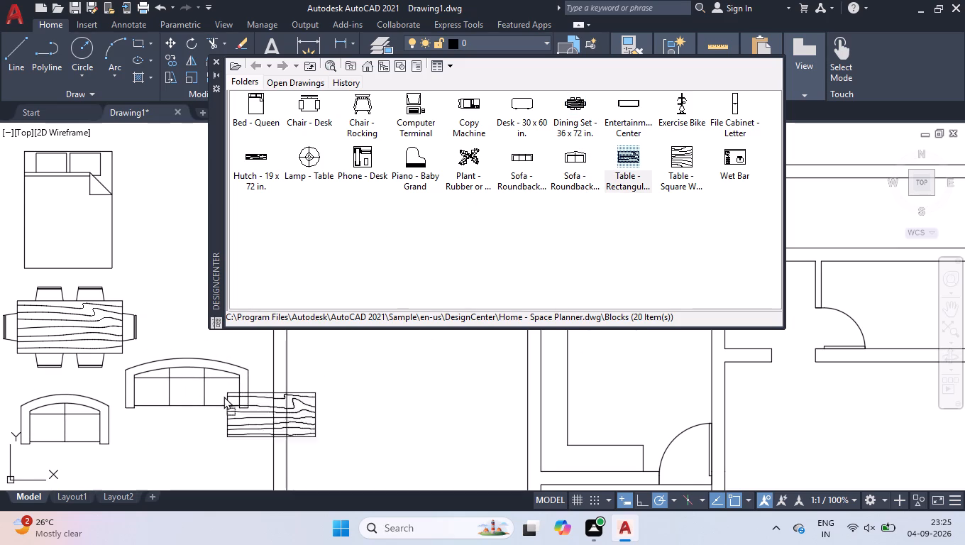
{"action": "left_click_drag", "start_coordinate": [224, 396], "coordinate": [136, 424]}
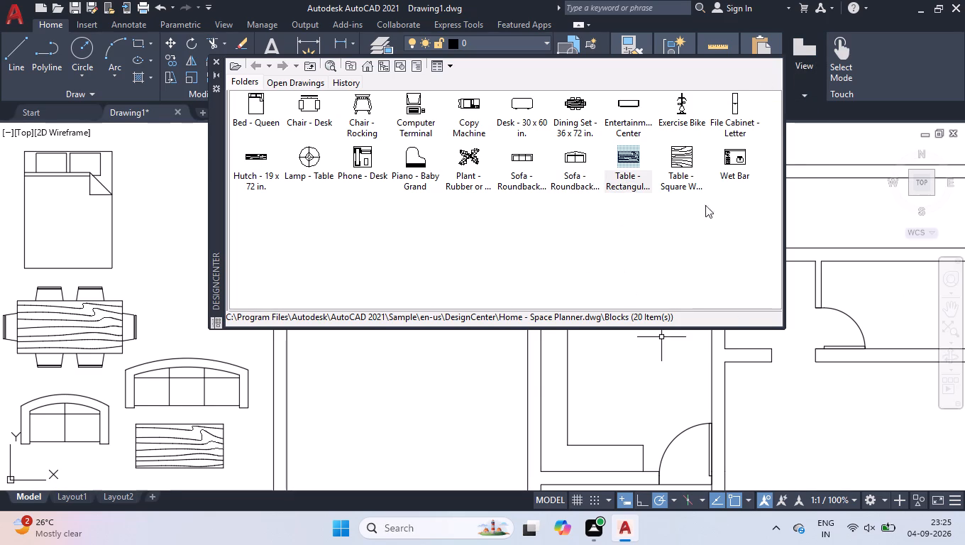
{"action": "left_click_drag", "start_coordinate": [683, 158], "coordinate": [162, 243]}
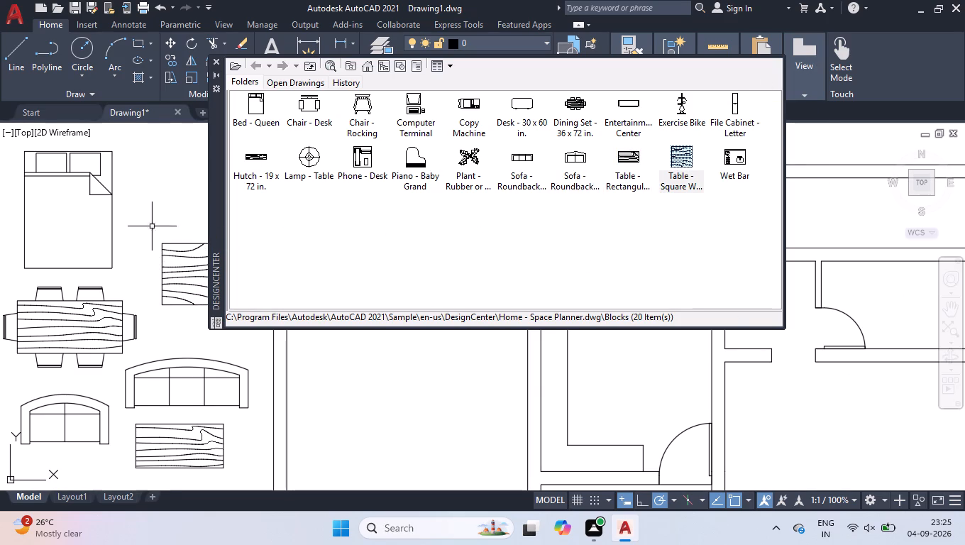
{"action": "left_click", "coordinate": [216, 60]}
Rotate the queen bed 90 degrees counterclockwise so its pillows face west.
{"action": "scroll", "coordinate": [299, 201], "scroll_direction": "down", "scroll_amount": 2}
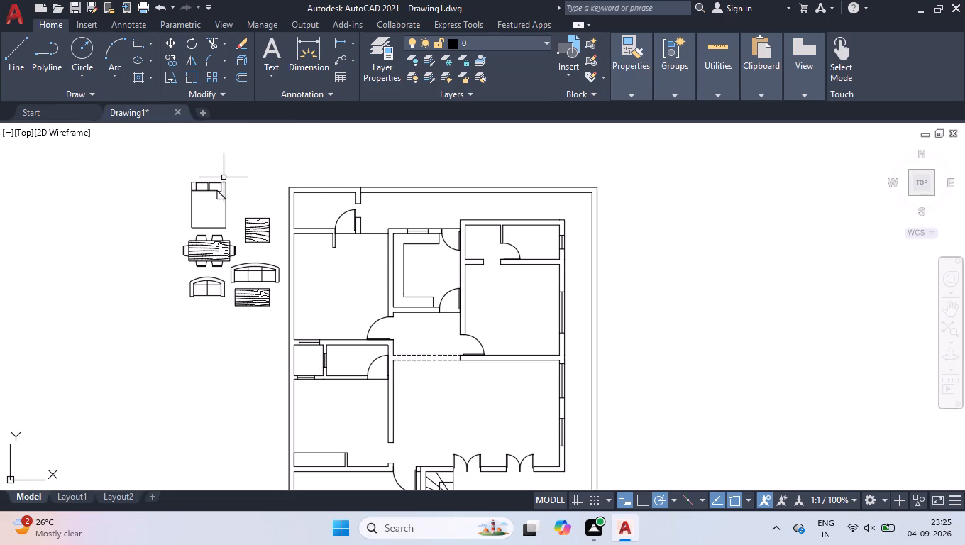
{"action": "left_click", "coordinate": [227, 172]}
{"action": "left_click", "coordinate": [210, 187]}
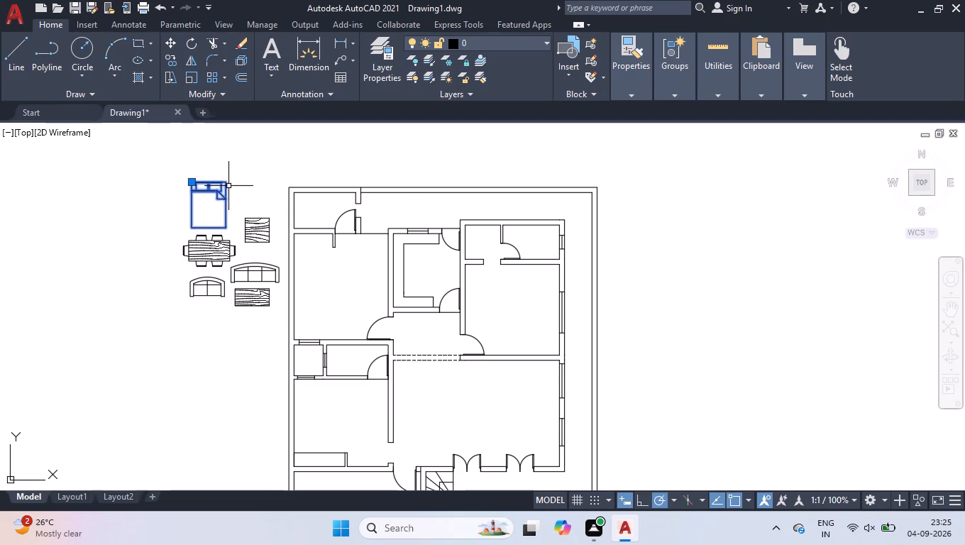
{"action": "type", "text": "ro"}
{"action": "key", "text": "Return"}
{"action": "scroll", "coordinate": [184, 174], "scroll_direction": "up", "scroll_amount": 2}
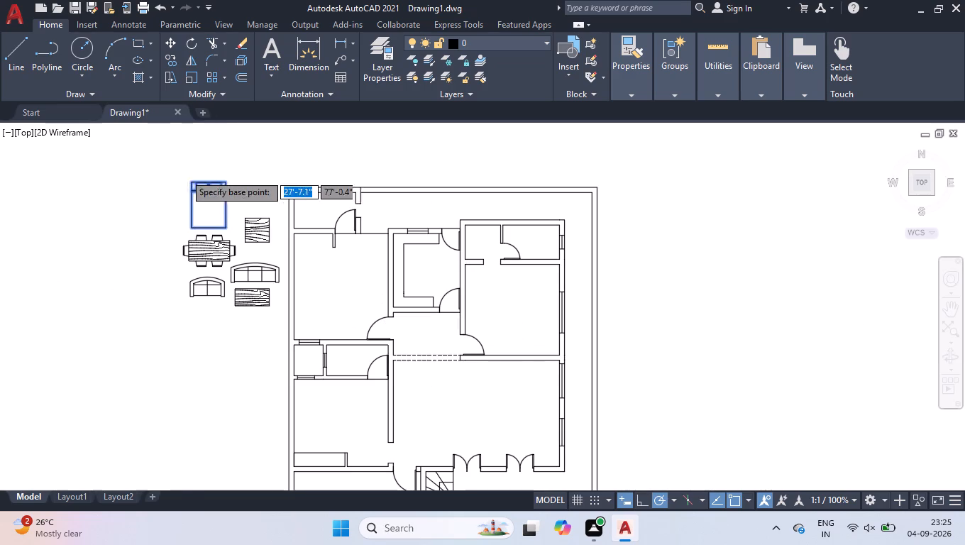
{"action": "scroll", "coordinate": [184, 174], "scroll_direction": "up", "scroll_amount": 1}
{"action": "left_click", "coordinate": [278, 211]}
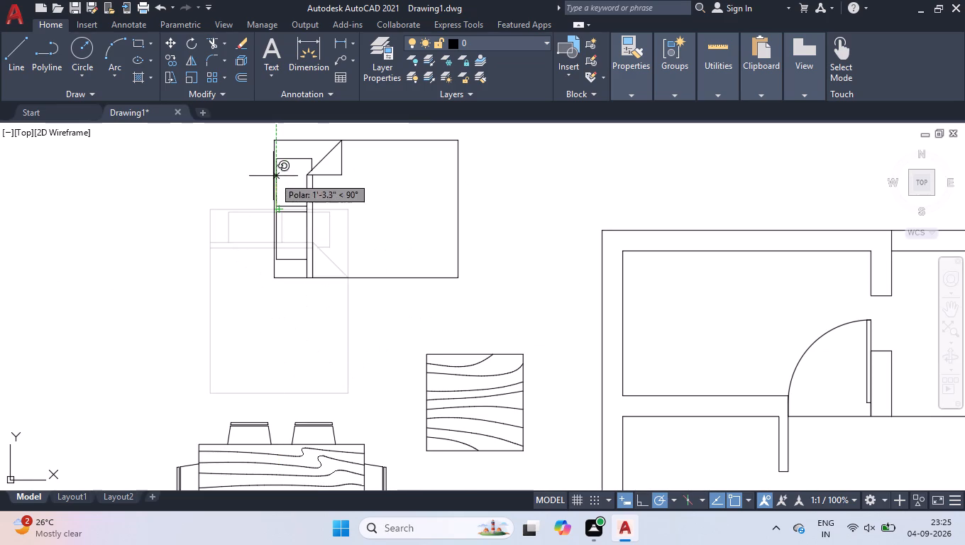
{"action": "left_click", "coordinate": [273, 175]}
Move the rotated queen bed into the northwest bedroom with its headboard against the west wall.
{"action": "left_click", "coordinate": [285, 199]}
{"action": "left_click", "coordinate": [263, 209]}
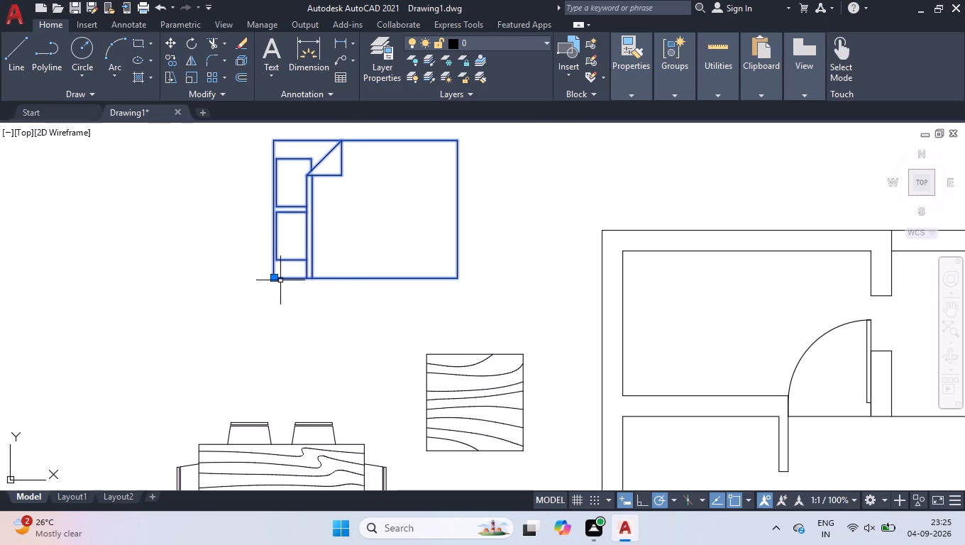
{"action": "left_click", "coordinate": [272, 279]}
{"action": "scroll", "coordinate": [373, 209], "scroll_direction": "down", "scroll_amount": 4}
{"action": "scroll", "coordinate": [440, 295], "scroll_direction": "up", "scroll_amount": 3}
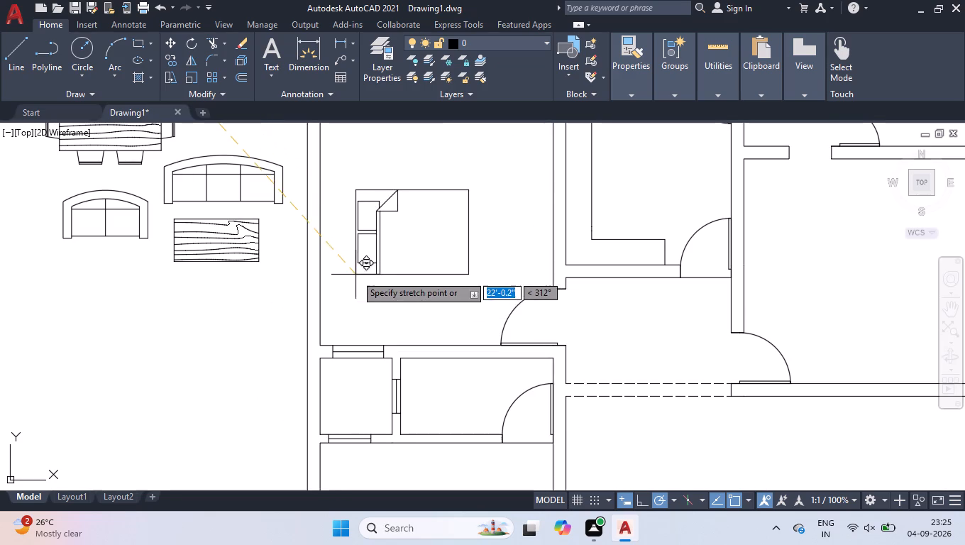
{"action": "left_click", "coordinate": [326, 237]}
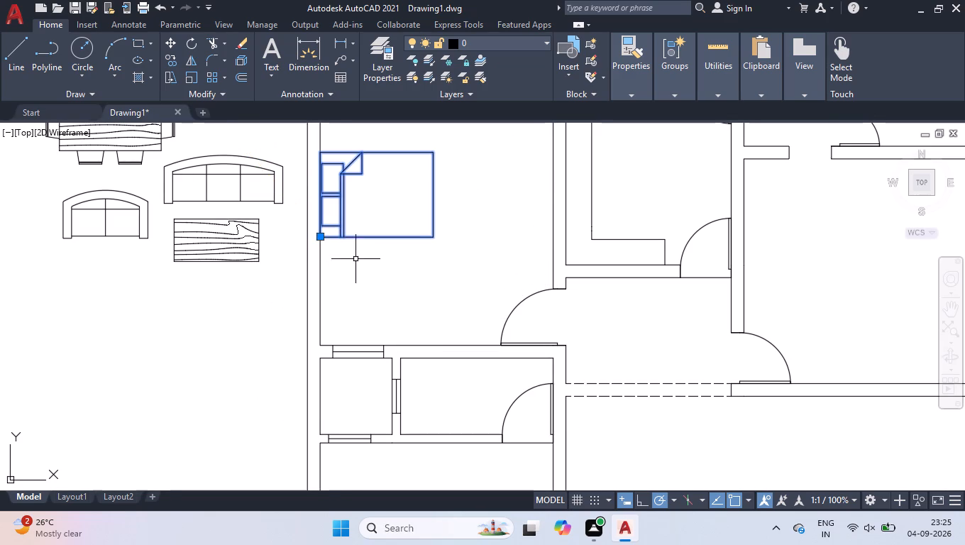
Copy the northwest bedroom's bed straight south about 19'-10.5" into the middle west room, against the same wall.
{"action": "type", "text": "cop"}
{"action": "key", "text": "Return"}
{"action": "left_click", "coordinate": [430, 238]}
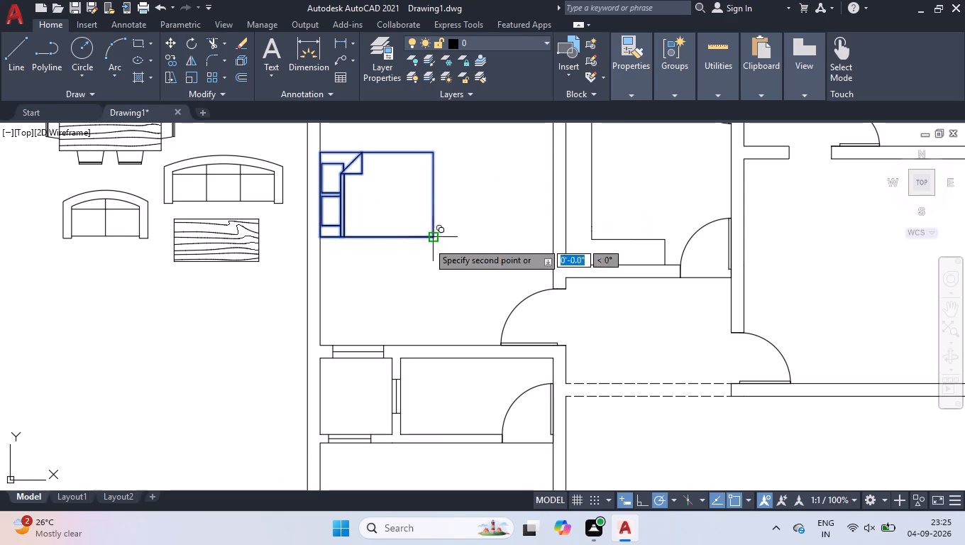
{"action": "scroll", "coordinate": [434, 282], "scroll_direction": "down", "scroll_amount": 4}
{"action": "left_click", "coordinate": [639, 505]}
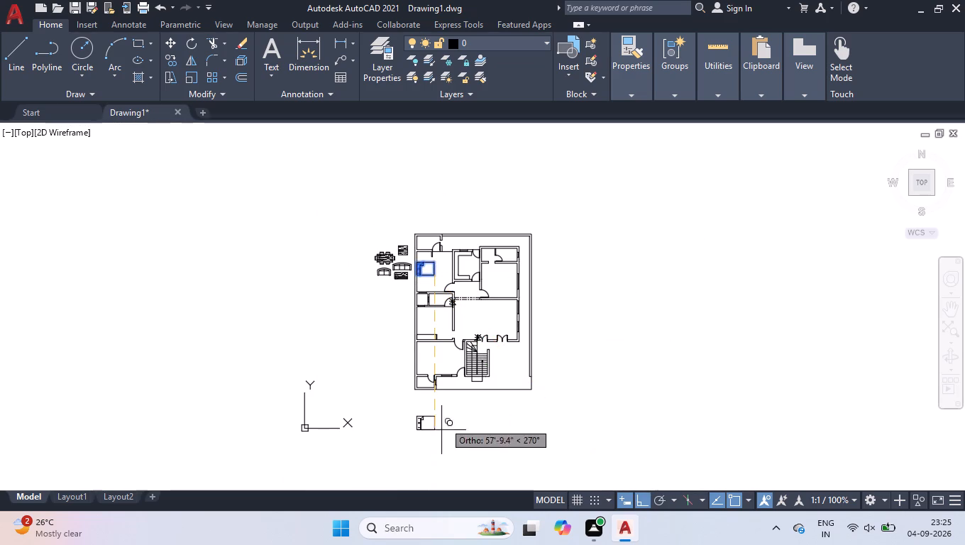
{"action": "scroll", "coordinate": [447, 391], "scroll_direction": "up", "scroll_amount": 3}
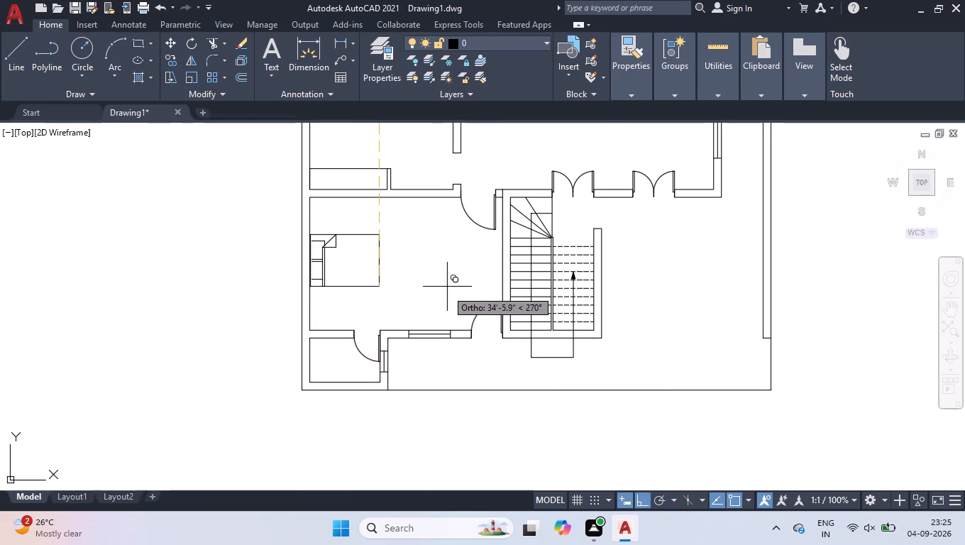
{"action": "scroll", "coordinate": [457, 268], "scroll_direction": "down", "scroll_amount": 3}
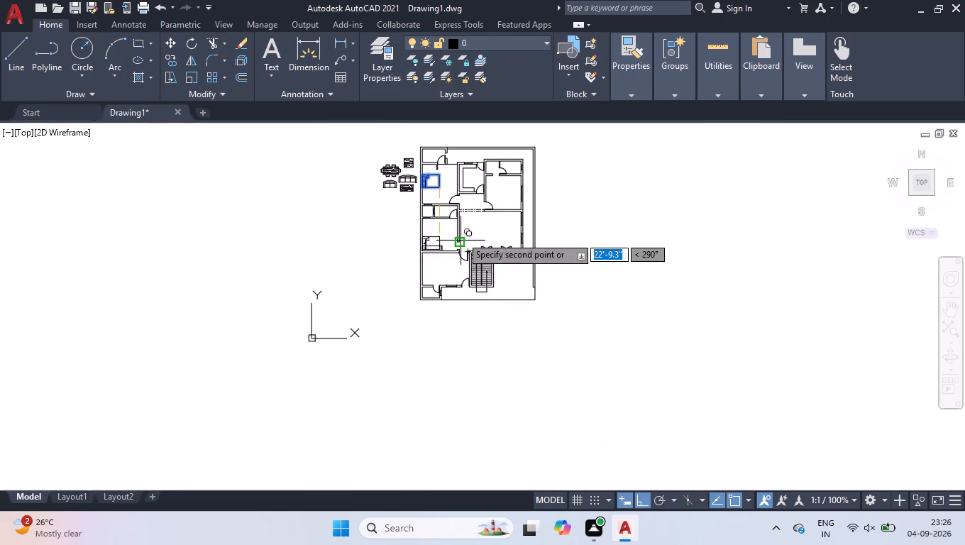
{"action": "scroll", "coordinate": [463, 231], "scroll_direction": "up", "scroll_amount": 3}
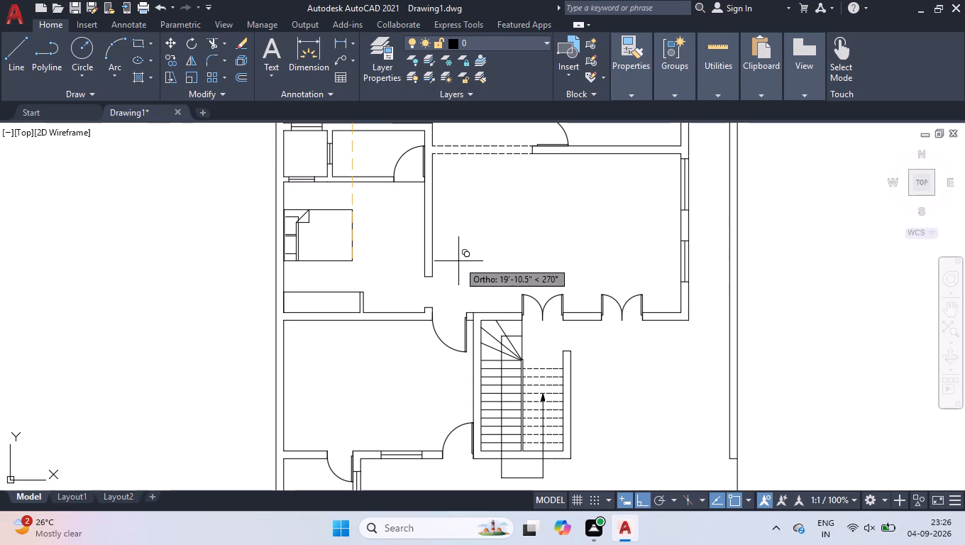
{"action": "left_click", "coordinate": [458, 261]}
{"action": "key", "text": "space"}
Mirror the northwest bedroom's bed about its vertical east edge, keeping the original.
{"action": "scroll", "coordinate": [465, 252], "scroll_direction": "down", "scroll_amount": 3}
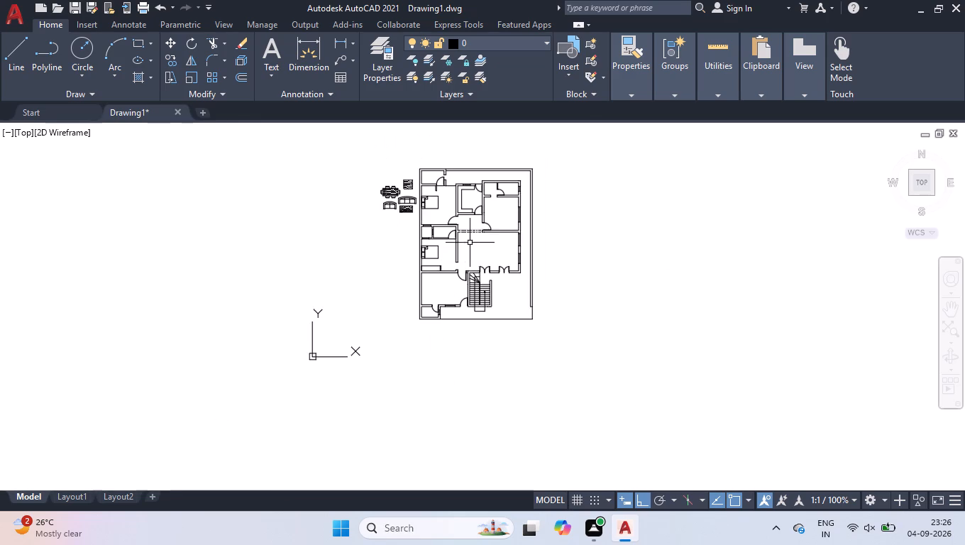
{"action": "scroll", "coordinate": [471, 241], "scroll_direction": "up", "scroll_amount": 2}
{"action": "scroll", "coordinate": [459, 230], "scroll_direction": "down", "scroll_amount": 1}
{"action": "scroll", "coordinate": [412, 167], "scroll_direction": "up", "scroll_amount": 2}
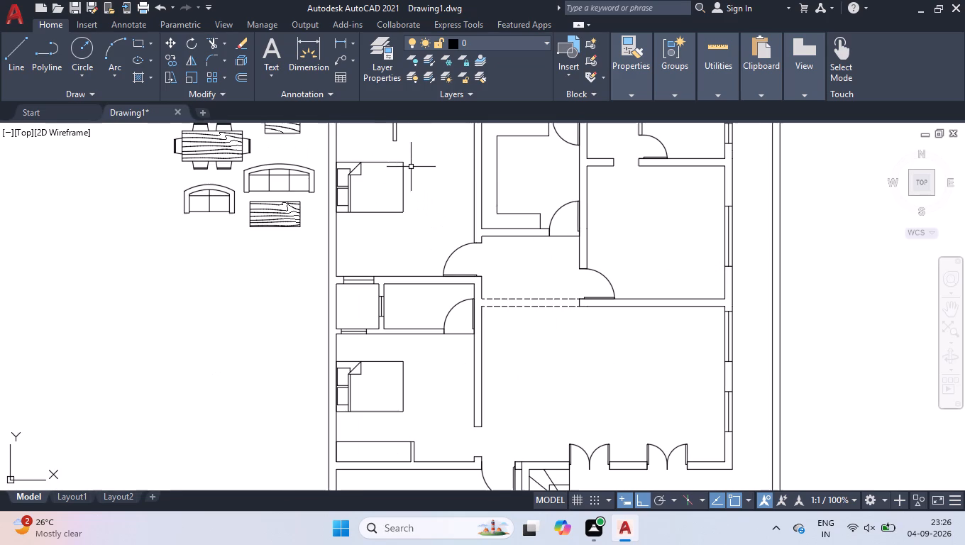
{"action": "left_click", "coordinate": [411, 167]}
{"action": "left_click", "coordinate": [404, 182]}
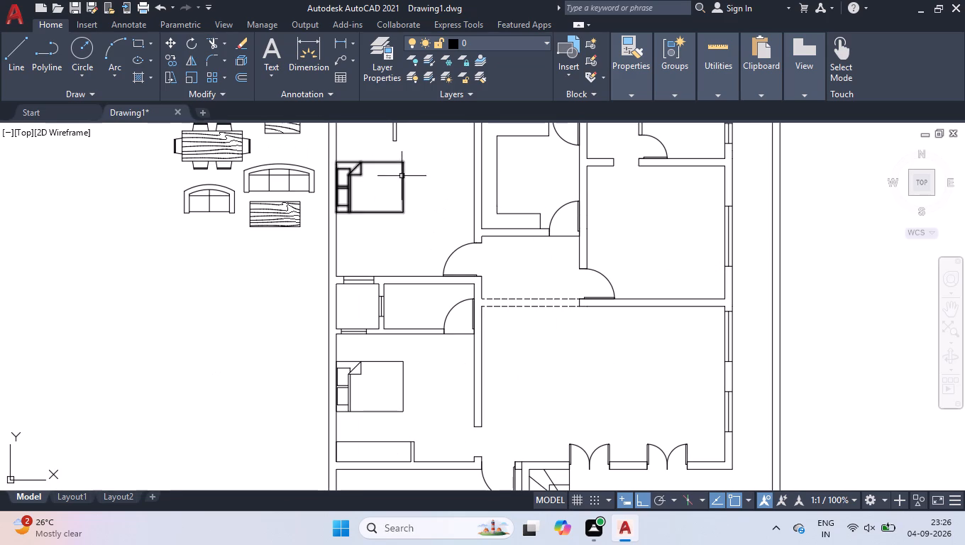
{"action": "left_click", "coordinate": [402, 175]}
{"action": "type", "text": "mi"}
{"action": "key", "text": "Return"}
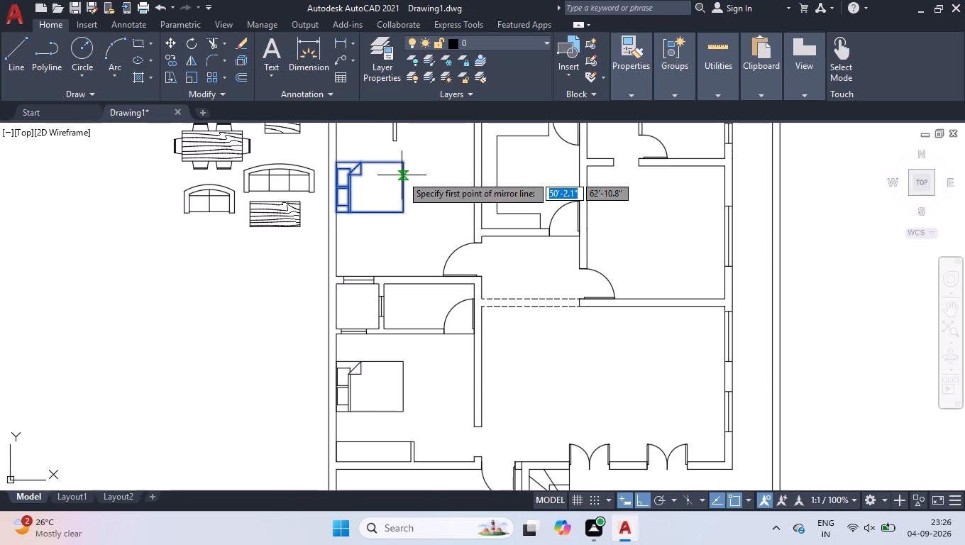
{"action": "left_click", "coordinate": [402, 169]}
{"action": "left_click", "coordinate": [408, 233]}
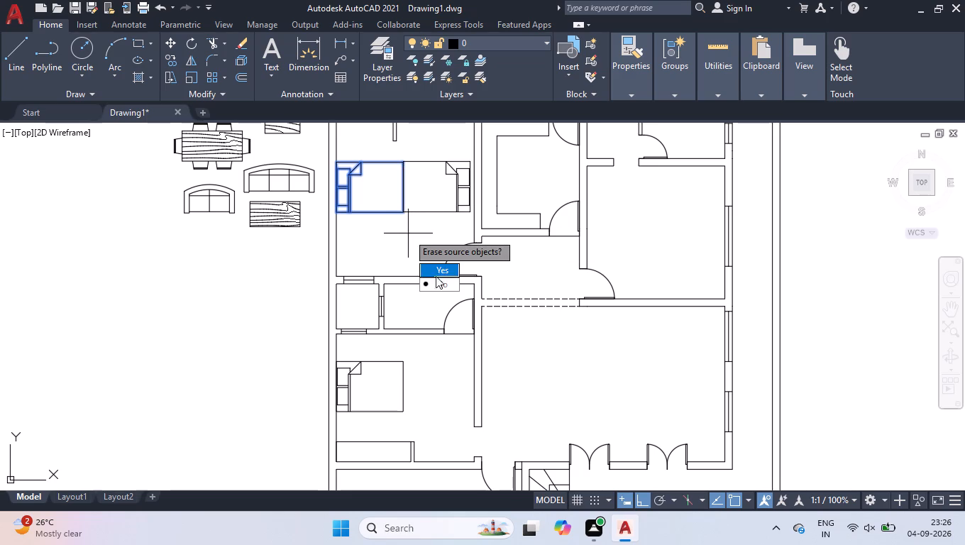
{"action": "left_click_drag", "start_coordinate": [435, 282], "coordinate": [408, 233]}
Move the mirrored bed about 25'-2.9" into the east bedroom, with its headboard just short of the east window wall.
{"action": "left_click", "coordinate": [417, 212]}
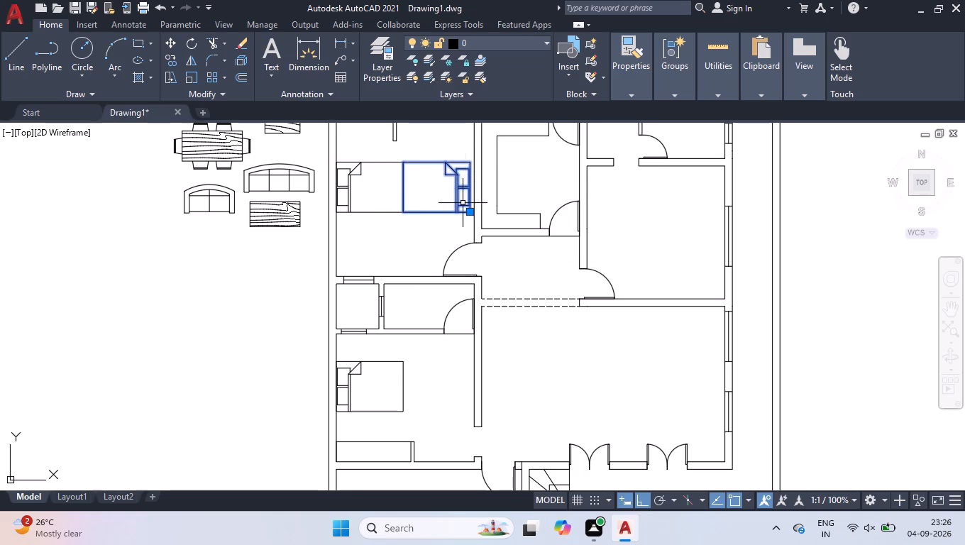
{"action": "left_click", "coordinate": [472, 213]}
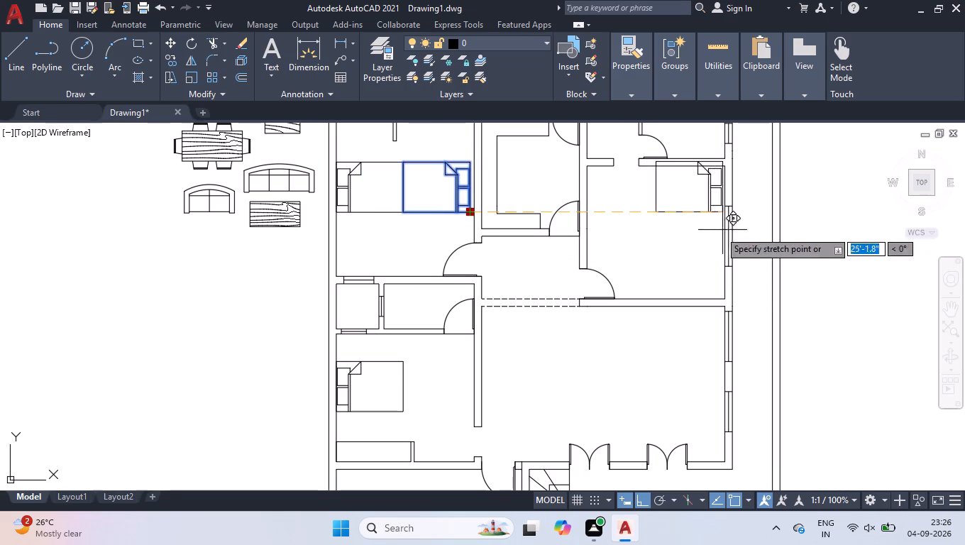
{"action": "left_click", "coordinate": [658, 500]}
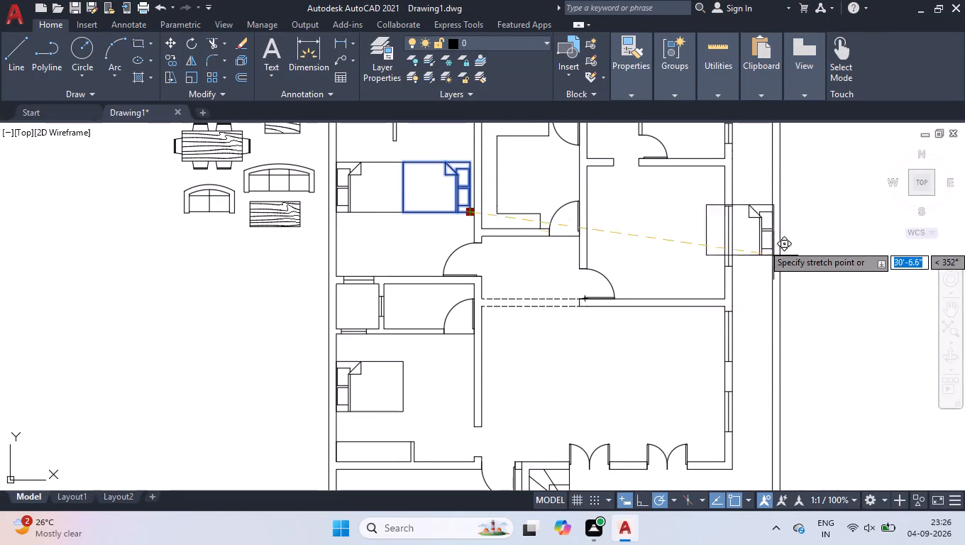
{"action": "scroll", "coordinate": [724, 247], "scroll_direction": "up", "scroll_amount": 3}
{"action": "scroll", "coordinate": [702, 292], "scroll_direction": "down", "scroll_amount": 2}
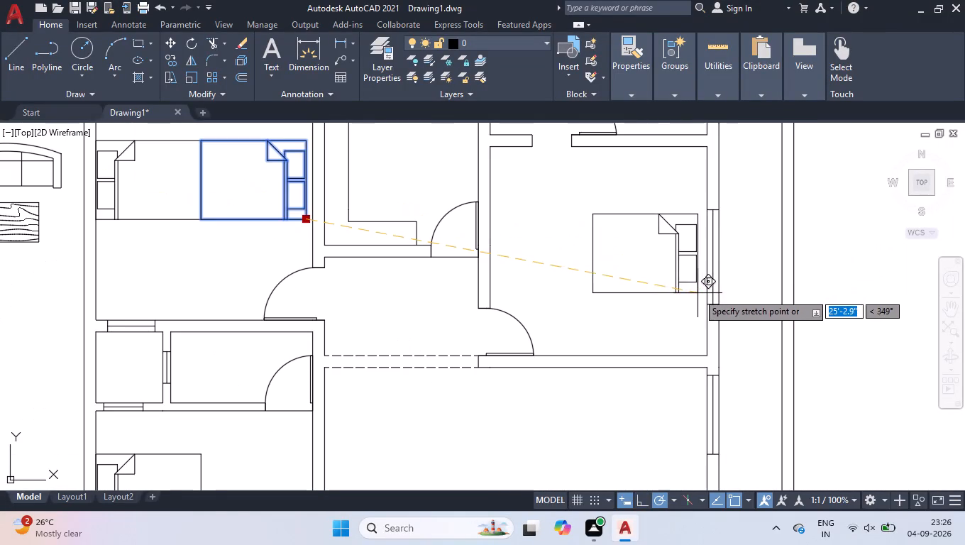
{"action": "left_click", "coordinate": [697, 292]}
{"action": "scroll", "coordinate": [707, 282], "scroll_direction": "up", "scroll_amount": 2}
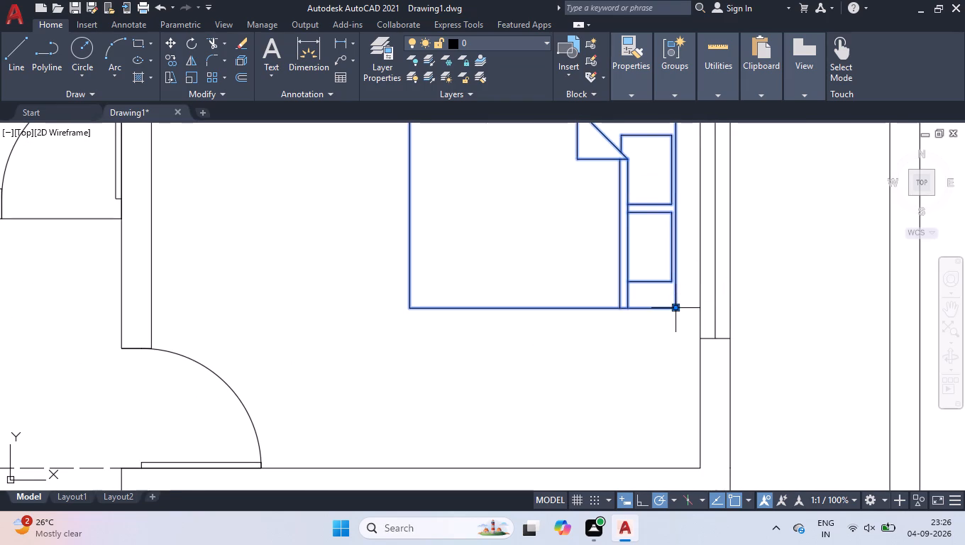
Move the east bedroom's bed slightly east so its headboard sits closer to the east window wall.
{"action": "left_click", "coordinate": [677, 309]}
{"action": "left_click", "coordinate": [693, 307]}
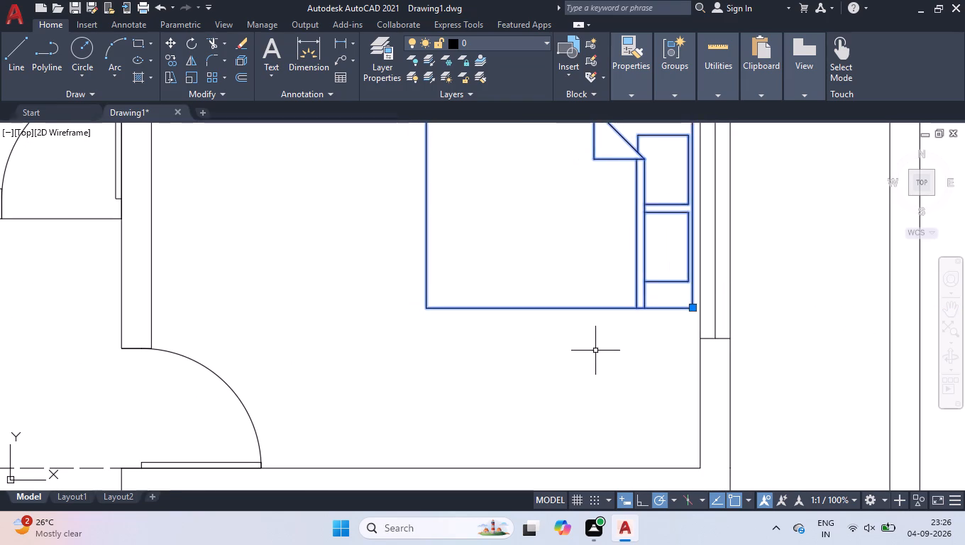
{"action": "right_click", "coordinate": [595, 351]}
{"action": "left_click", "coordinate": [639, 395]}
Rotate the three-seat sofa and the small rectangular wooden table together 90° clockwise, so the sofa's back faces east.
{"action": "scroll", "coordinate": [605, 344], "scroll_direction": "down", "scroll_amount": 4}
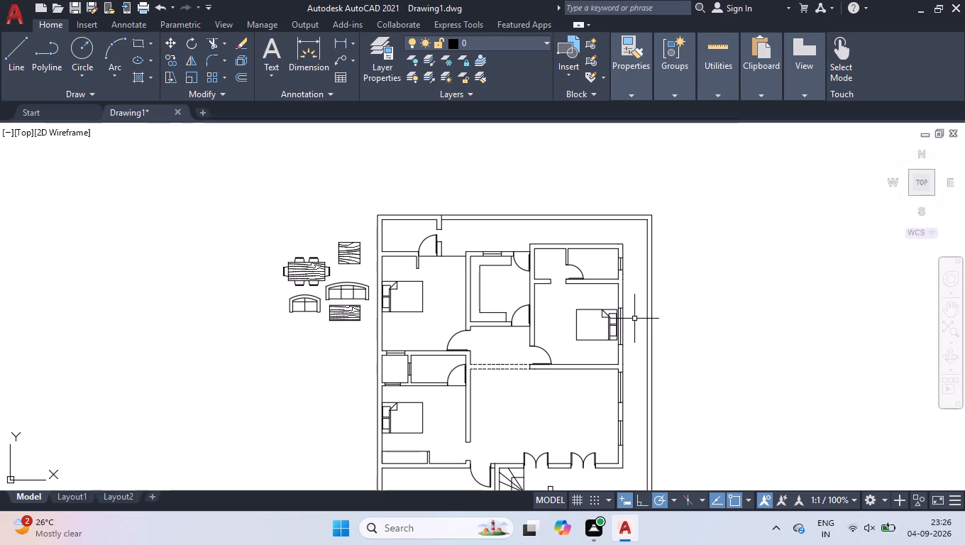
{"action": "scroll", "coordinate": [352, 307], "scroll_direction": "up", "scroll_amount": 2}
{"action": "left_click", "coordinate": [338, 240]}
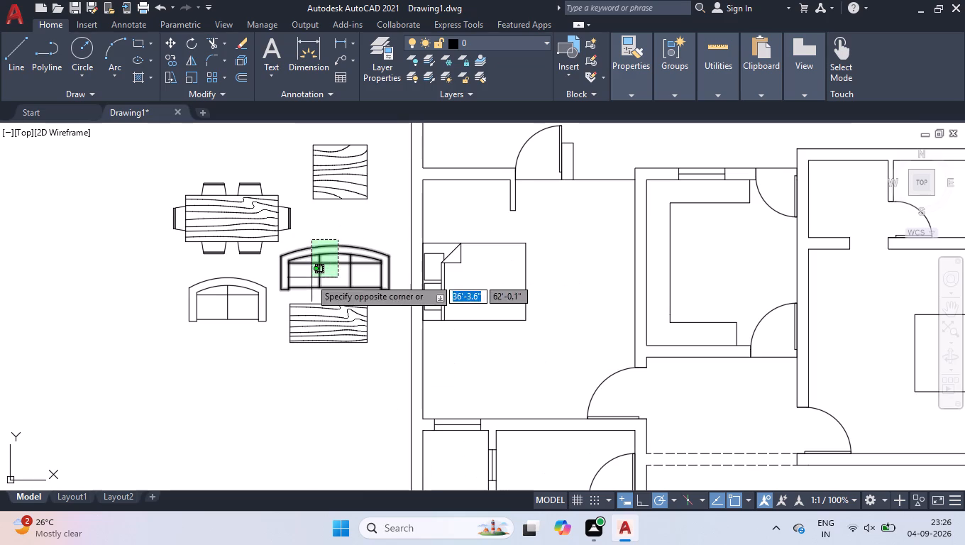
{"action": "left_click", "coordinate": [310, 278]}
{"action": "left_click", "coordinate": [351, 297]}
{"action": "left_click", "coordinate": [311, 331]}
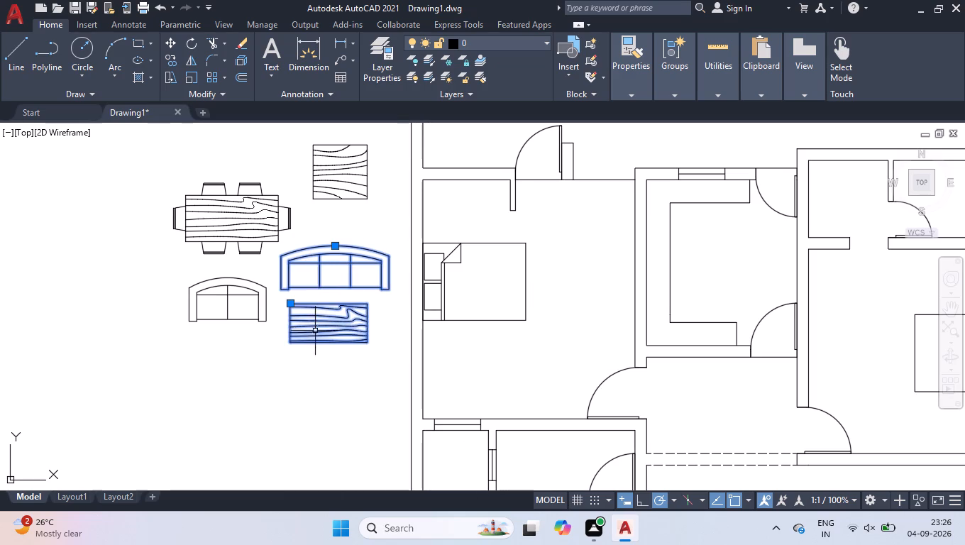
{"action": "type", "text": "ro"}
{"action": "key", "text": "Return"}
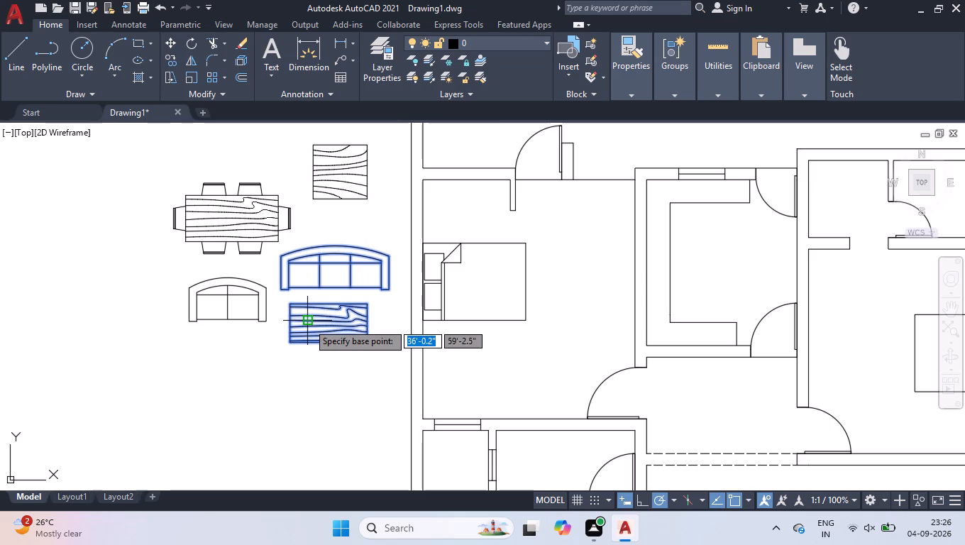
{"action": "left_click", "coordinate": [309, 324]}
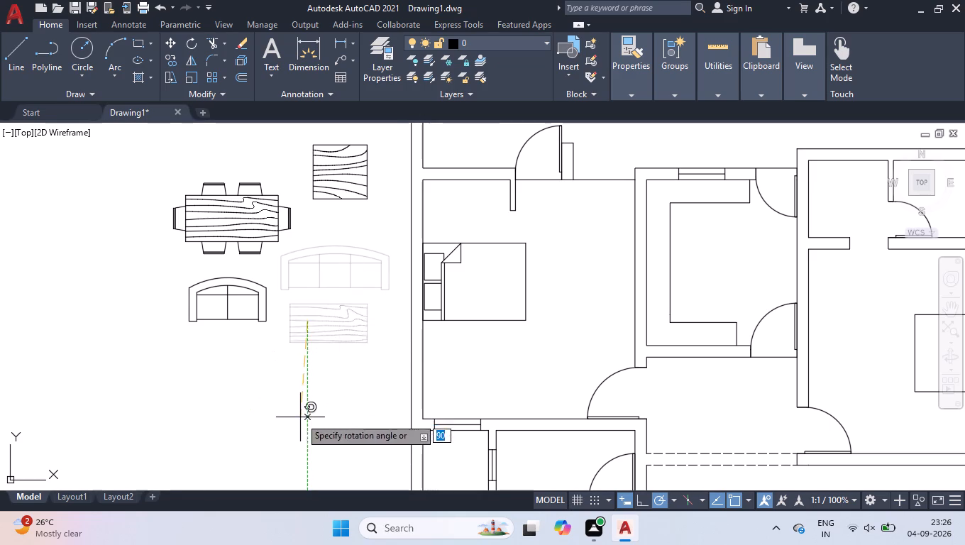
{"action": "left_click", "coordinate": [305, 421]}
Move the rotated three-seat sofa into the large living room, with its back against the middle of the east wall.
{"action": "left_click", "coordinate": [373, 358]}
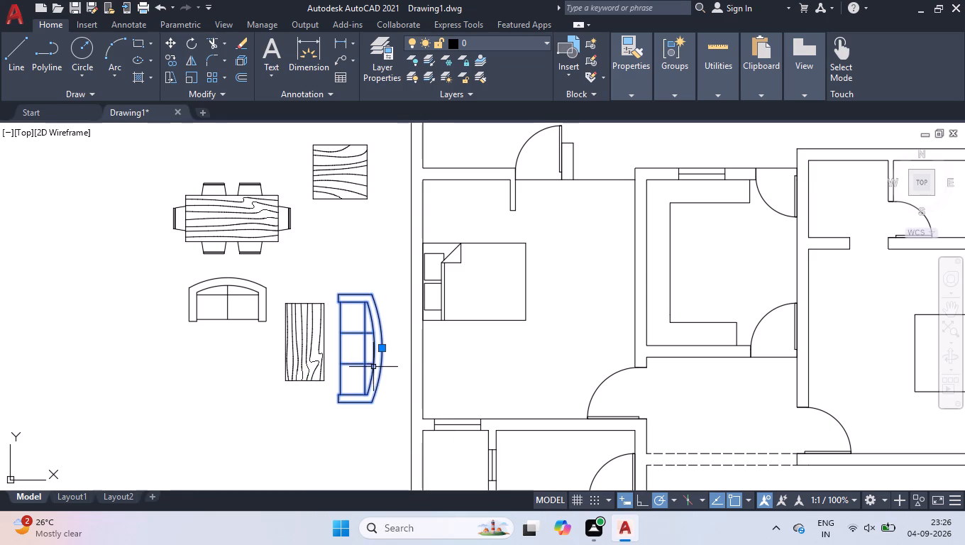
{"action": "left_click", "coordinate": [380, 348]}
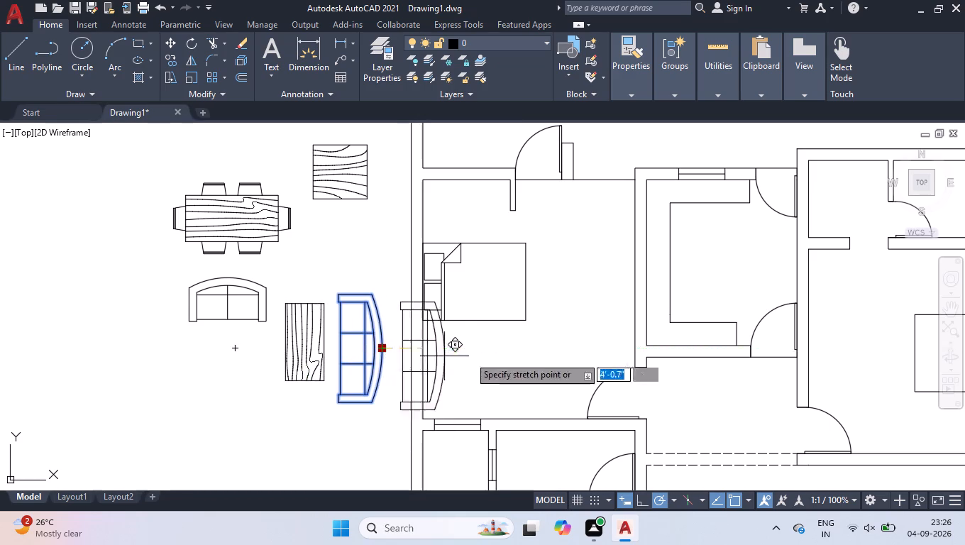
{"action": "scroll", "coordinate": [474, 353], "scroll_direction": "down", "scroll_amount": 2}
{"action": "scroll", "coordinate": [633, 368], "scroll_direction": "down", "scroll_amount": 1}
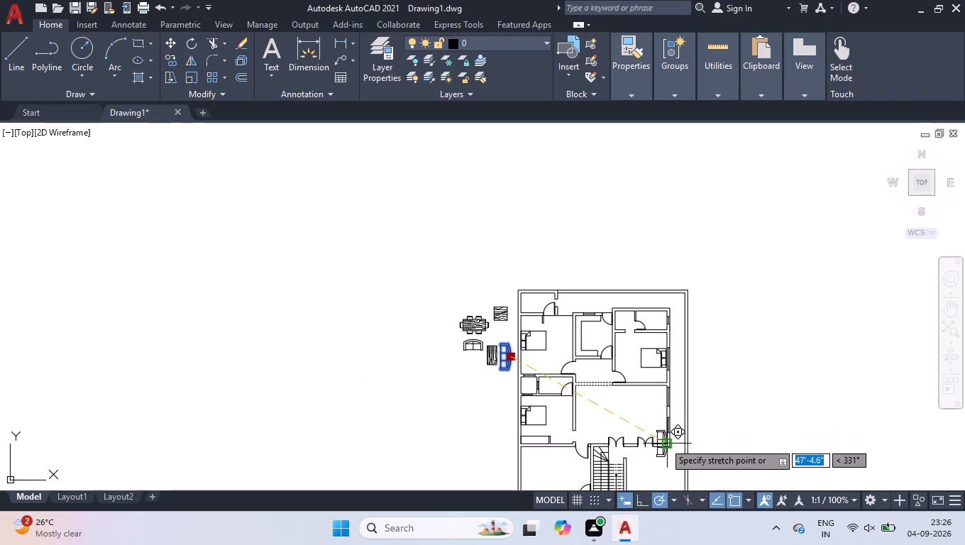
{"action": "scroll", "coordinate": [663, 443], "scroll_direction": "up", "scroll_amount": 4}
{"action": "scroll", "coordinate": [656, 277], "scroll_direction": "down", "scroll_amount": 2}
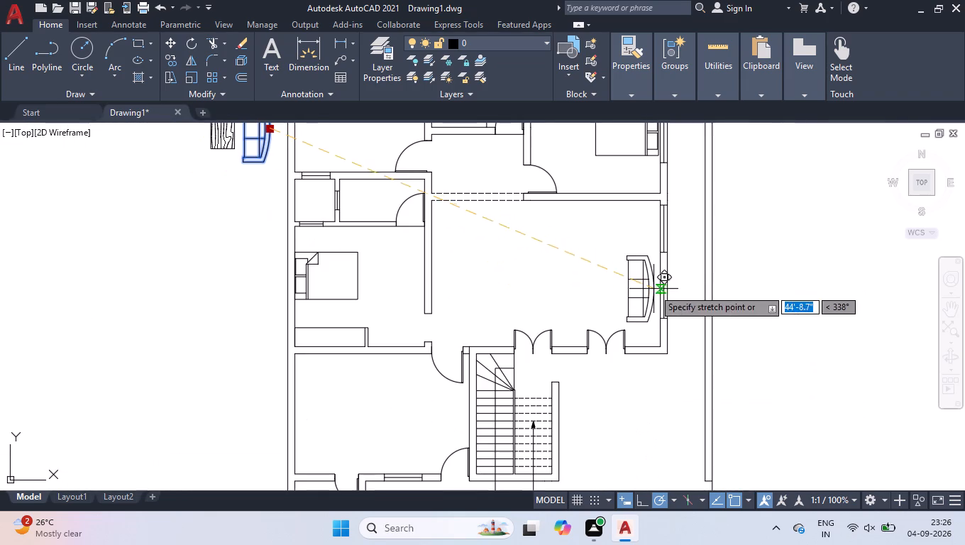
{"action": "scroll", "coordinate": [651, 262], "scroll_direction": "up", "scroll_amount": 2}
{"action": "left_click", "coordinate": [664, 268]}
{"action": "scroll", "coordinate": [661, 302], "scroll_direction": "down", "scroll_amount": 2}
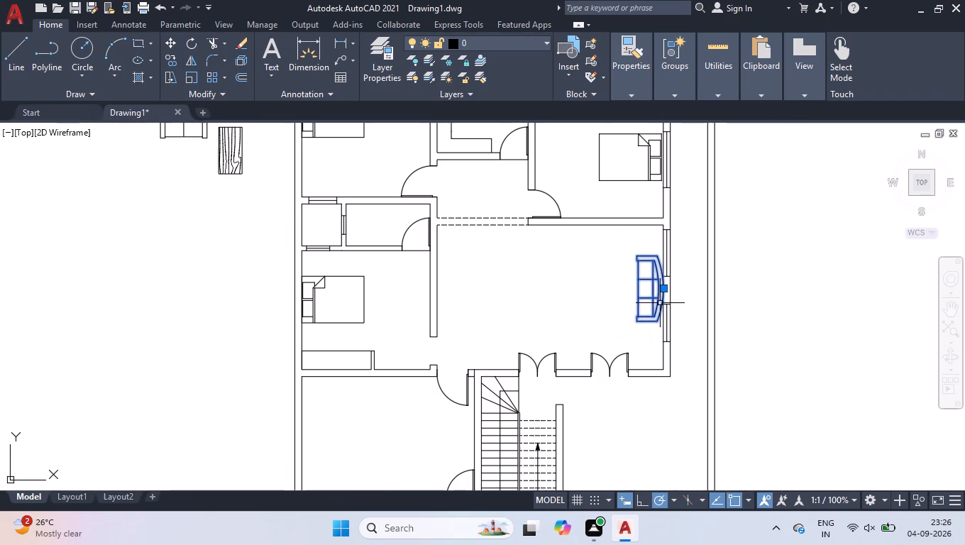
Move the rotated wooden coffee table into the living room, just west of the three-seat sofa.
{"action": "scroll", "coordinate": [641, 311], "scroll_direction": "down", "scroll_amount": 1}
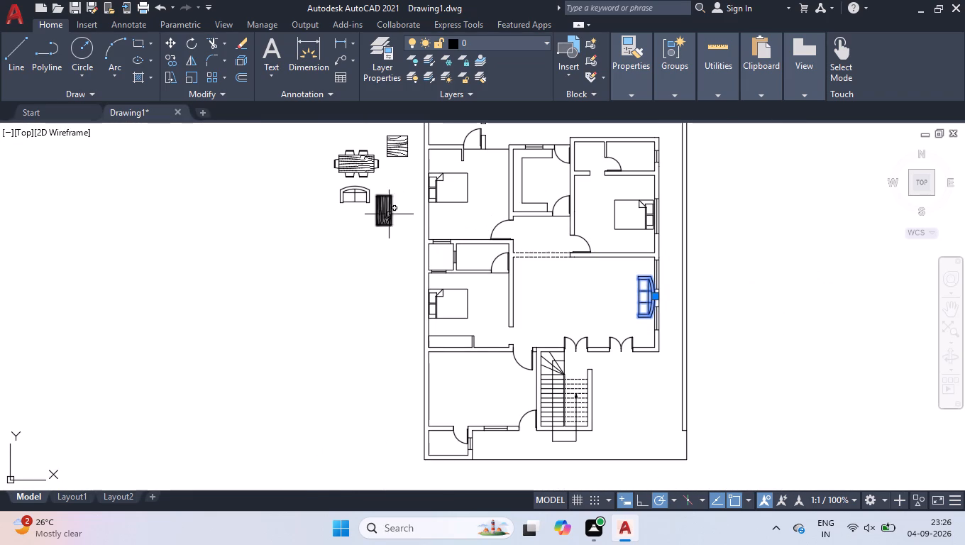
{"action": "left_click", "coordinate": [389, 213]}
{"action": "left_click", "coordinate": [390, 198]}
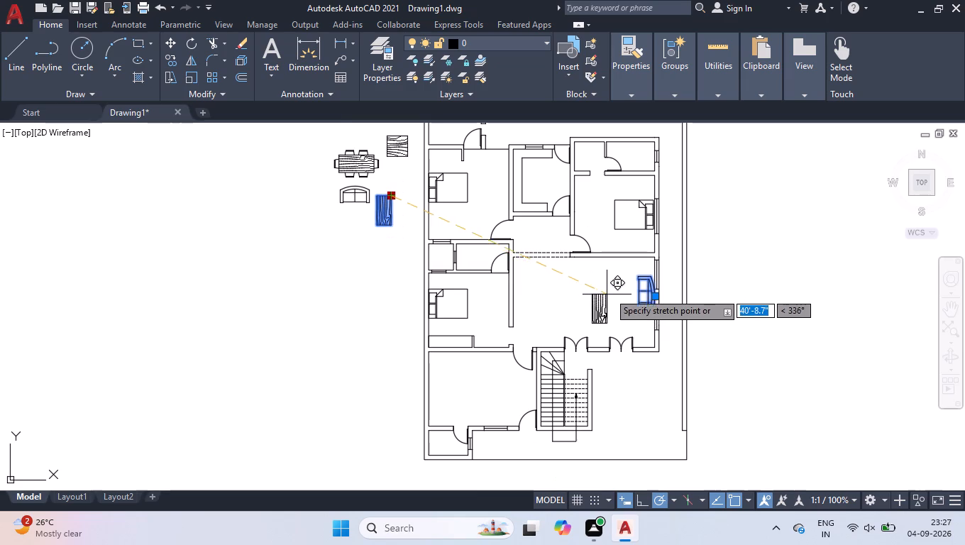
{"action": "scroll", "coordinate": [610, 287], "scroll_direction": "up", "scroll_amount": 3}
{"action": "left_click", "coordinate": [667, 265]}
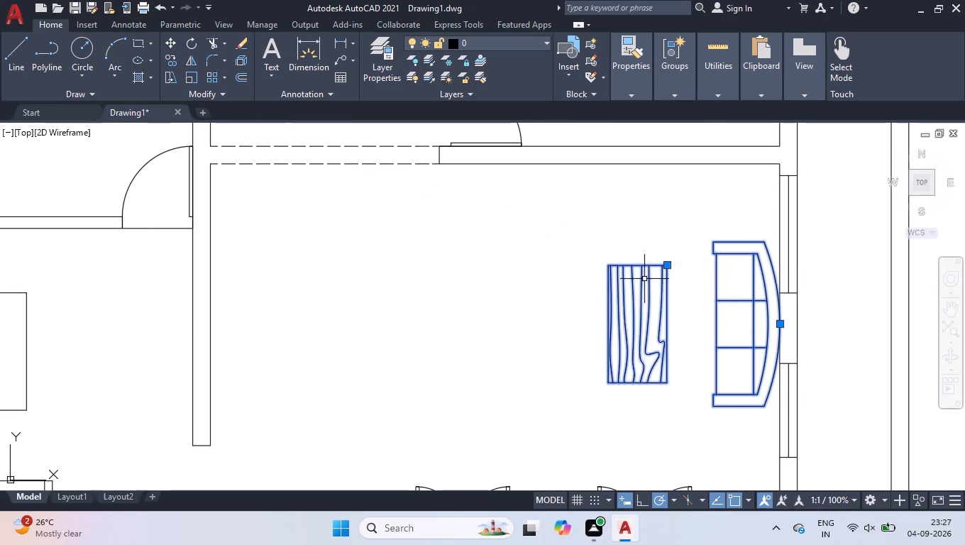
Move the two-seat sofa to the living room's north wall, directly north of the coffee table, and clear the selection.
{"action": "scroll", "coordinate": [646, 299], "scroll_direction": "down", "scroll_amount": 4}
{"action": "scroll", "coordinate": [502, 253], "scroll_direction": "up", "scroll_amount": 2}
{"action": "left_click", "coordinate": [469, 230]}
{"action": "left_click", "coordinate": [451, 220]}
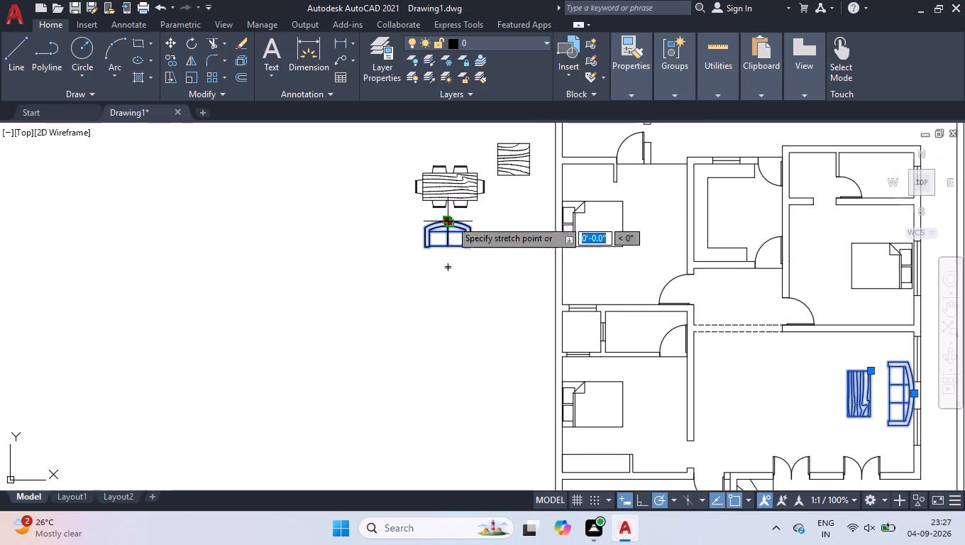
{"action": "scroll", "coordinate": [825, 356], "scroll_direction": "up", "scroll_amount": 1}
{"action": "scroll", "coordinate": [774, 352], "scroll_direction": "down", "scroll_amount": 2}
{"action": "scroll", "coordinate": [858, 358], "scroll_direction": "up", "scroll_amount": 3}
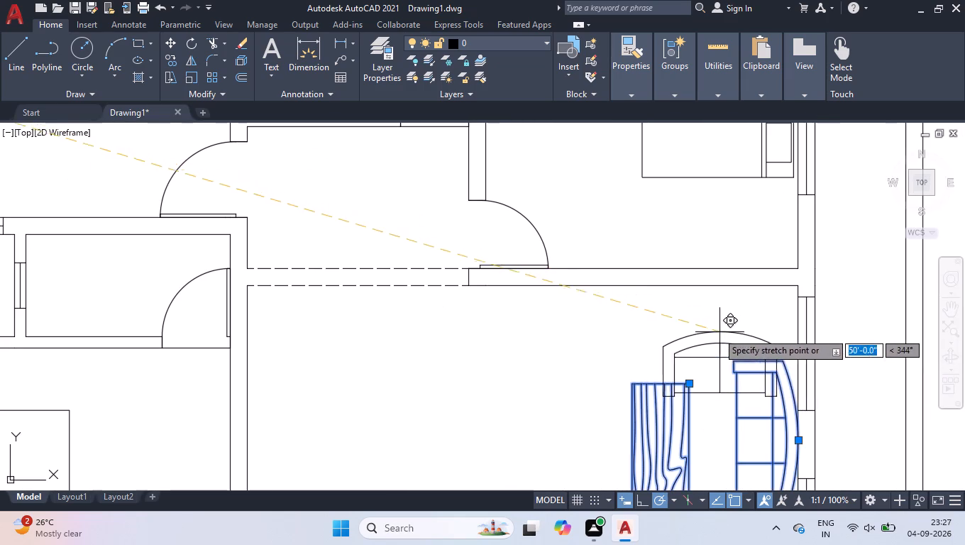
{"action": "left_click", "coordinate": [646, 287]}
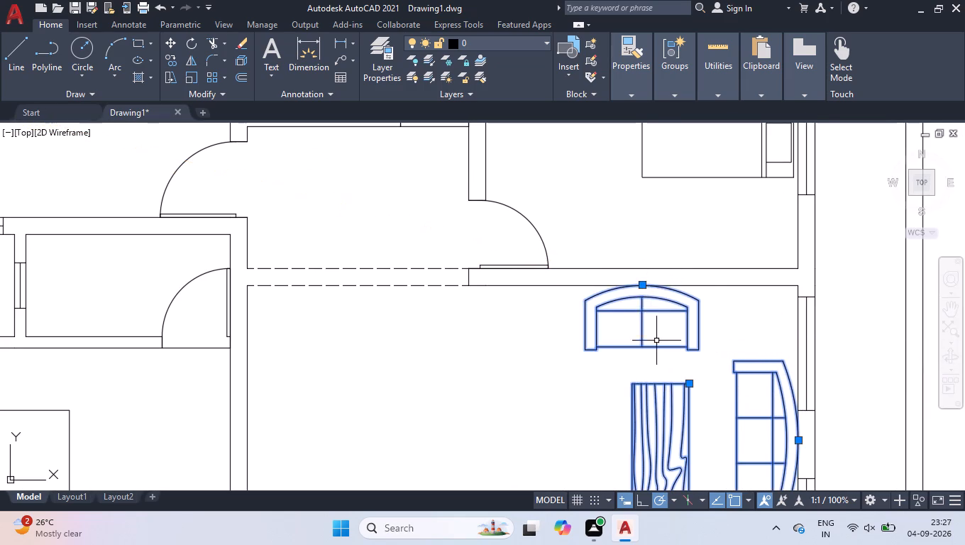
{"action": "scroll", "coordinate": [613, 326], "scroll_direction": "down", "scroll_amount": 2}
{"action": "right_click", "coordinate": [549, 347]}
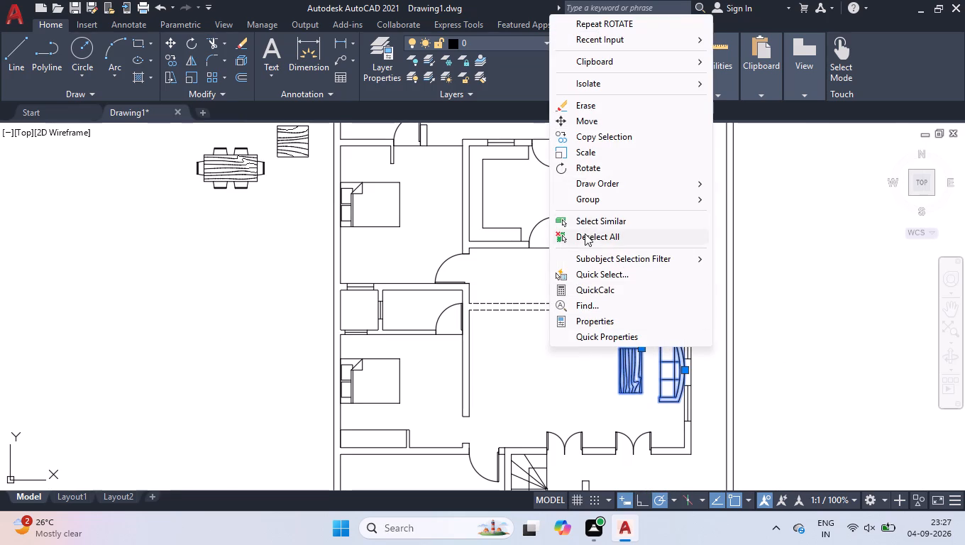
{"action": "left_click", "coordinate": [585, 233]}
Rotate the six-chair dining table 90° clockwise so its long side runs north-south.
{"action": "left_click", "coordinate": [261, 155]}
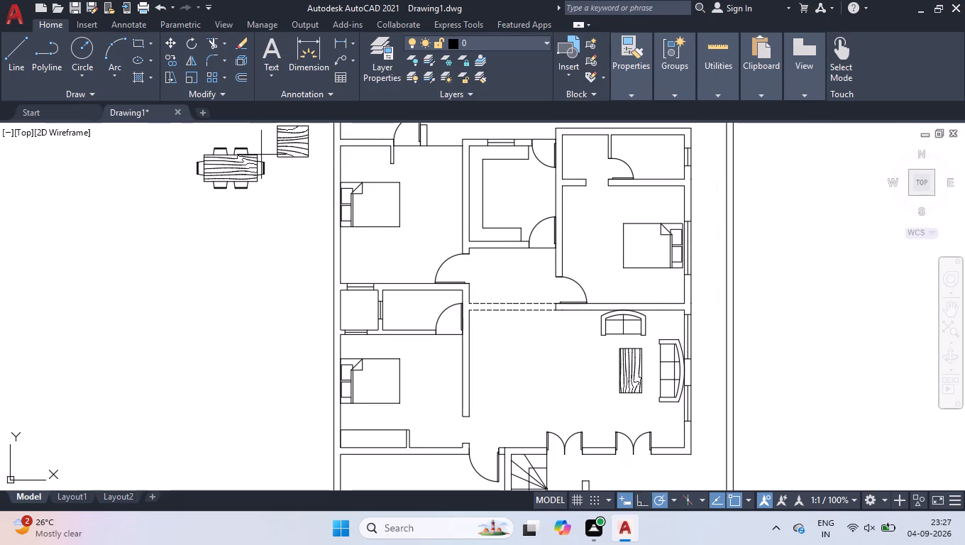
{"action": "left_click", "coordinate": [232, 202]}
{"action": "type", "text": "ro"}
{"action": "key", "text": "Return"}
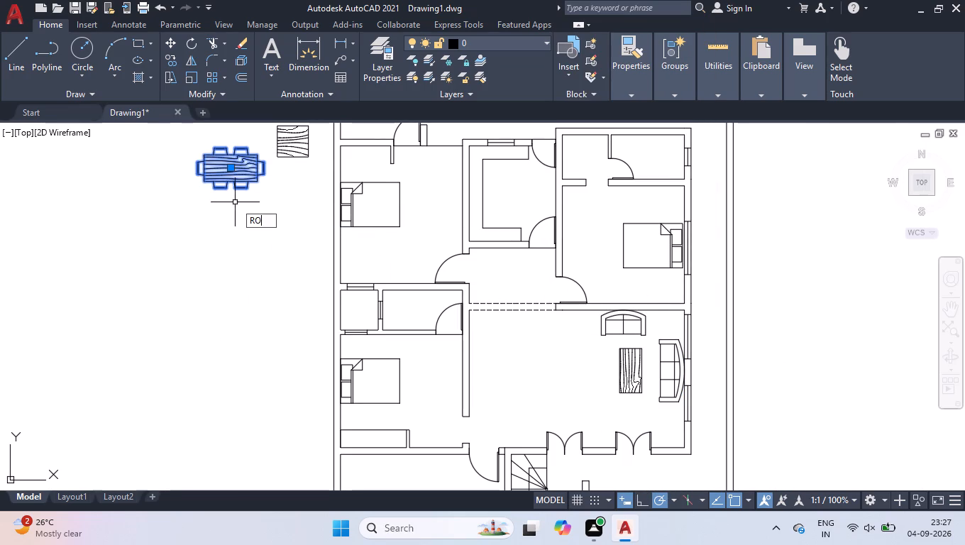
{"action": "left_click", "coordinate": [233, 163]}
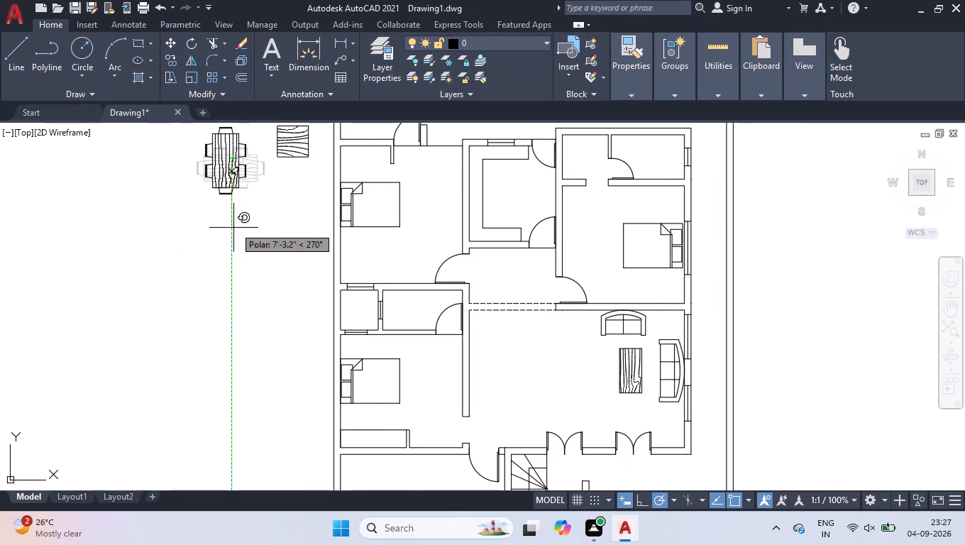
{"action": "left_click", "coordinate": [229, 238]}
Move the rotated dining table into the western part of the living room, near the west wall, and clear the selection.
{"action": "left_click", "coordinate": [228, 179]}
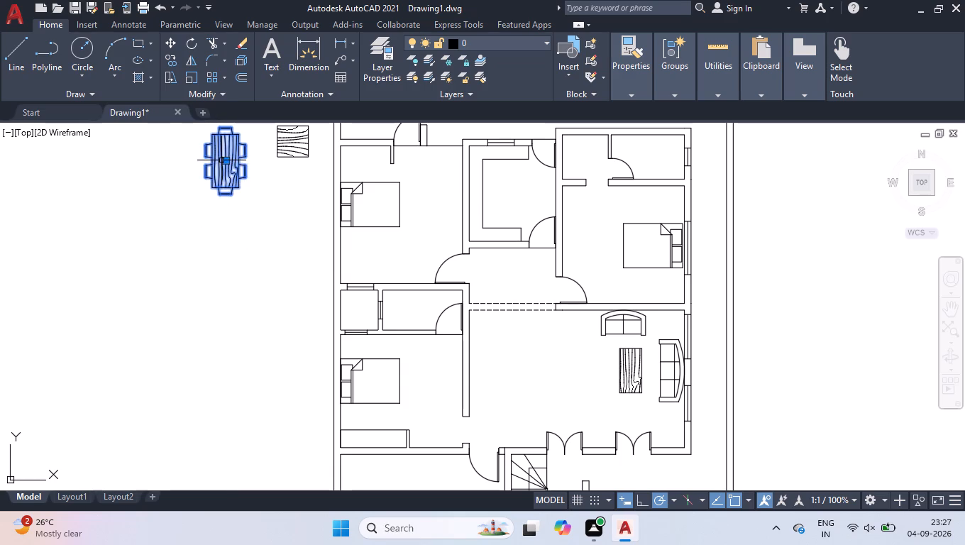
{"action": "left_click", "coordinate": [229, 160]}
{"action": "left_click", "coordinate": [224, 160]}
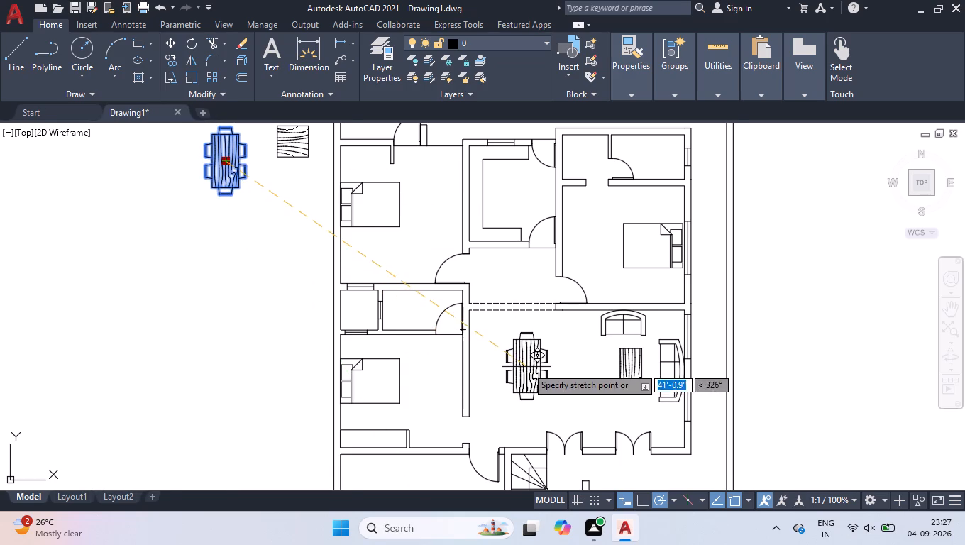
{"action": "left_click", "coordinate": [500, 368]}
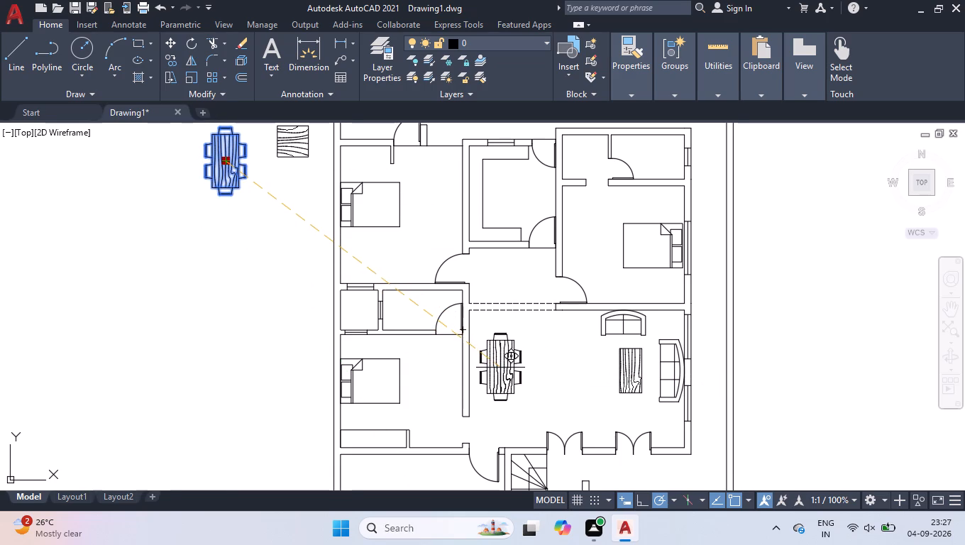
{"action": "right_click", "coordinate": [535, 360]}
{"action": "left_click", "coordinate": [573, 405]}
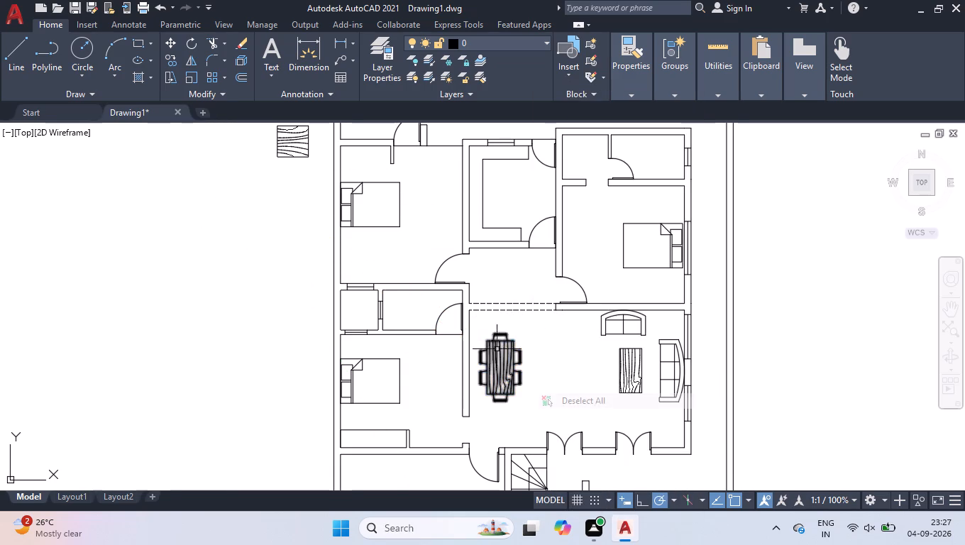
Mirror the three-seat sofa about a vertical line through the two-seat sofa's southeast corner, keeping the original.
{"action": "scroll", "coordinate": [490, 344], "scroll_direction": "down", "scroll_amount": 1}
{"action": "scroll", "coordinate": [595, 334], "scroll_direction": "down", "scroll_amount": 2}
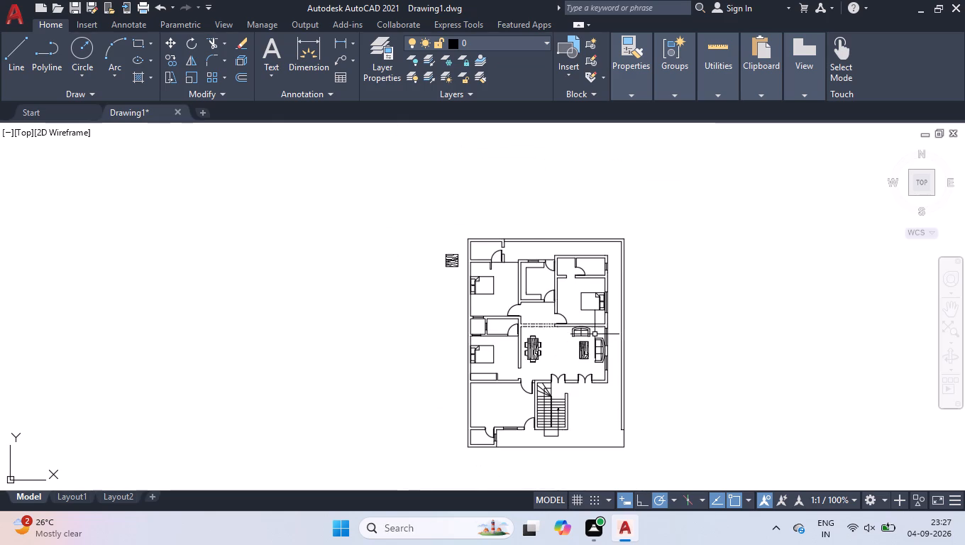
{"action": "scroll", "coordinate": [605, 337], "scroll_direction": "up", "scroll_amount": 4}
{"action": "left_click", "coordinate": [545, 374]}
{"action": "left_click", "coordinate": [529, 376]}
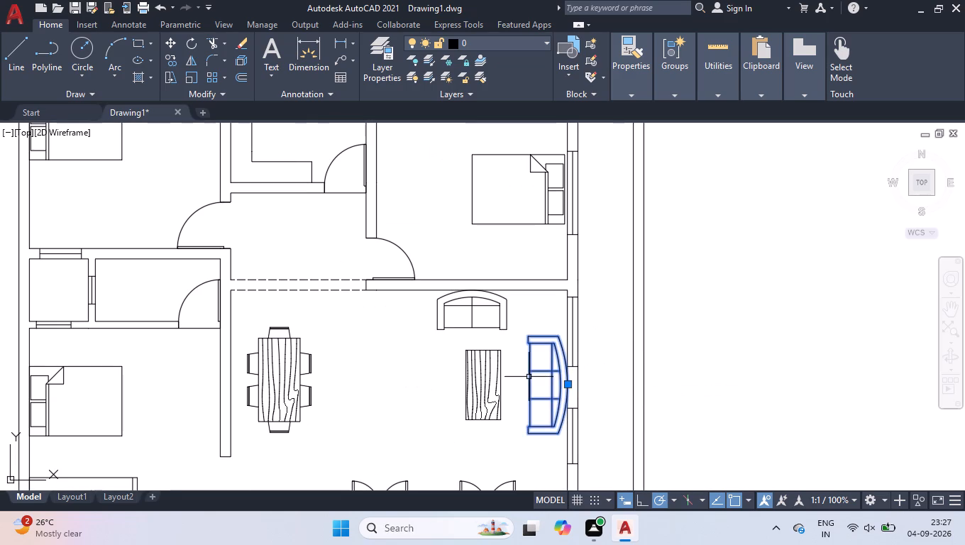
{"action": "type", "text": "mi"}
{"action": "key", "text": "Return"}
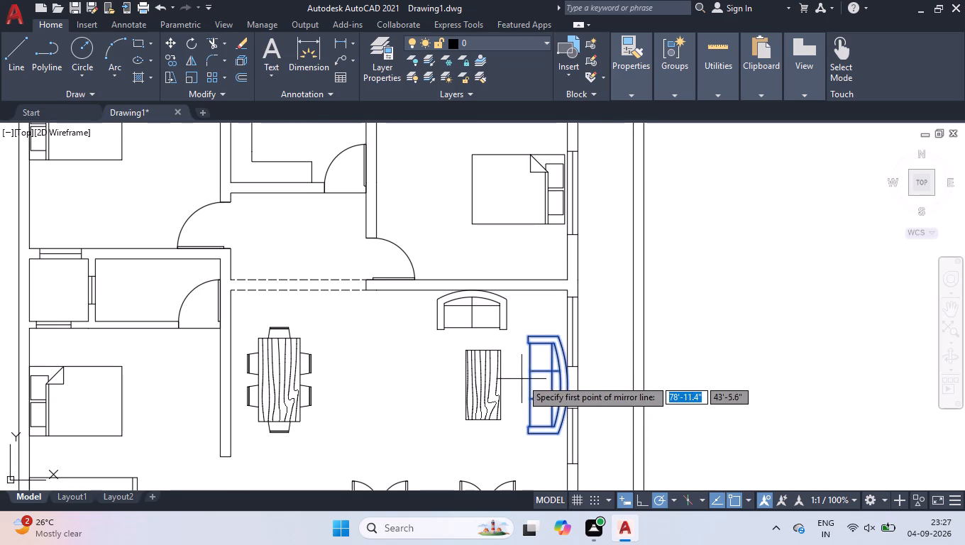
{"action": "left_click", "coordinate": [512, 334]}
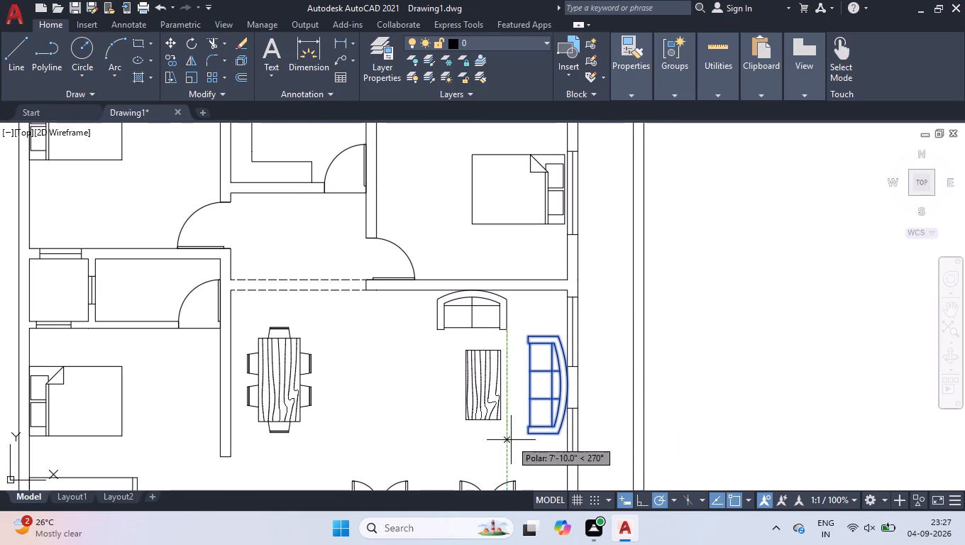
{"action": "left_click", "coordinate": [507, 446]}
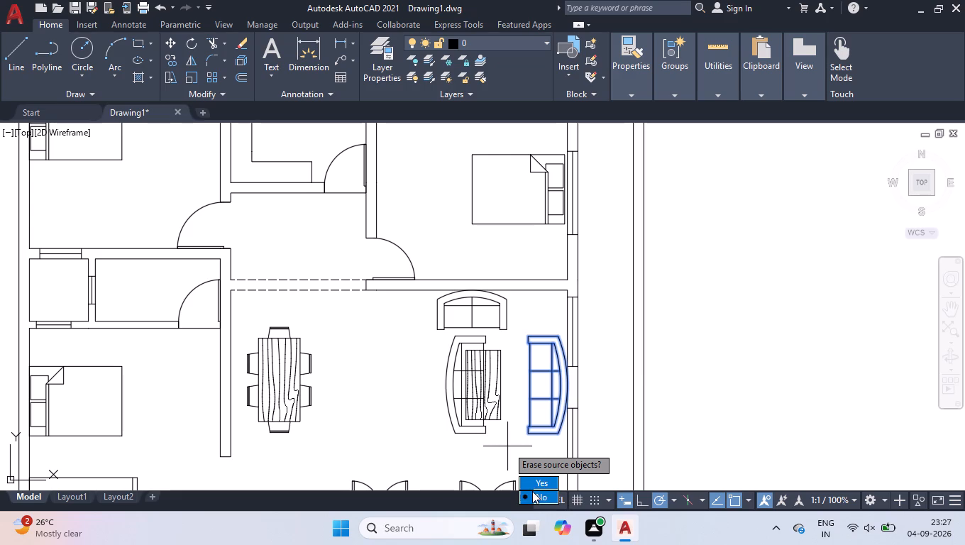
{"action": "left_click_drag", "start_coordinate": [534, 497], "coordinate": [507, 446]}
Move the mirrored three-seat sofa into the southwest room beside the stairs, with its back against the west wall.
{"action": "left_click", "coordinate": [450, 389]}
{"action": "left_click", "coordinate": [441, 390]}
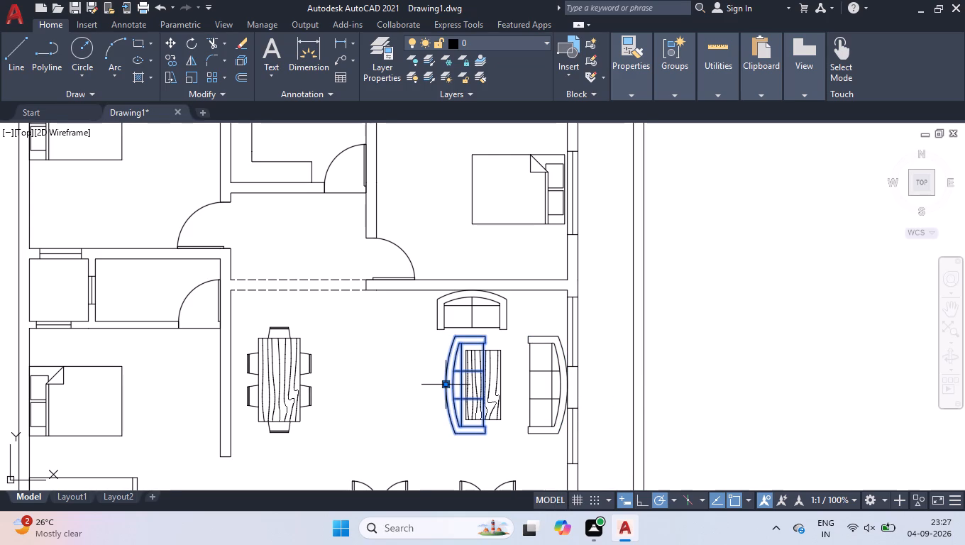
{"action": "left_click", "coordinate": [449, 384]}
{"action": "scroll", "coordinate": [524, 339], "scroll_direction": "down", "scroll_amount": 3}
{"action": "scroll", "coordinate": [408, 420], "scroll_direction": "up", "scroll_amount": 4}
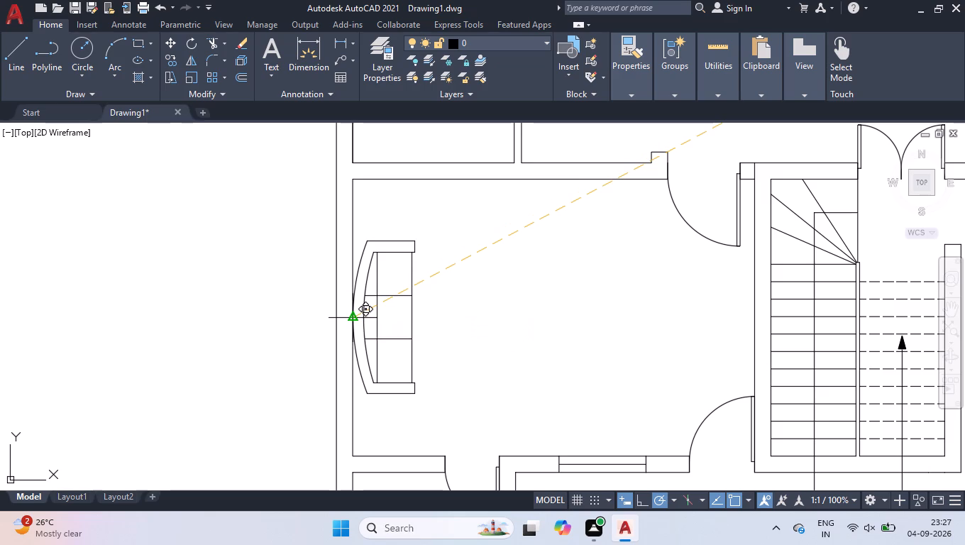
{"action": "left_click", "coordinate": [355, 343]}
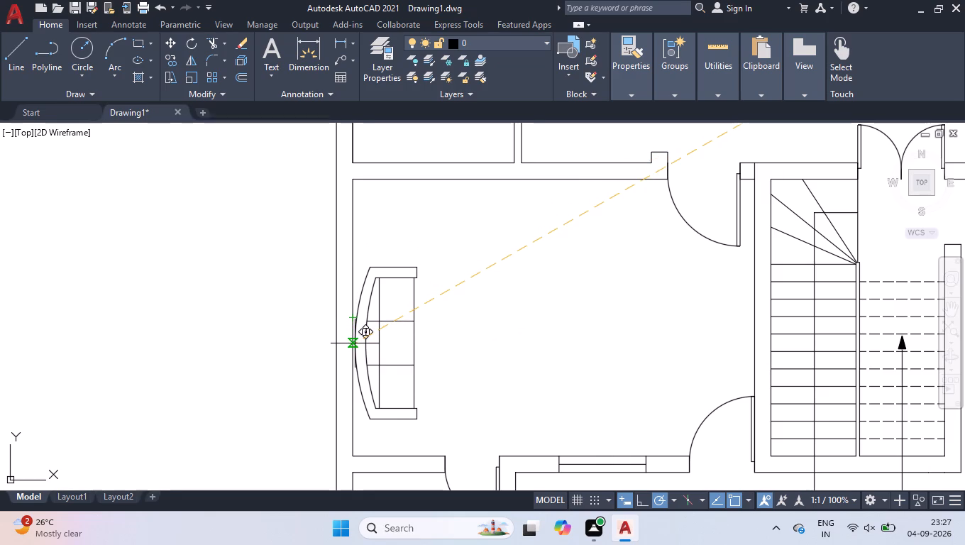
Copy the three-seat sofa at the west wall of the southwest room straight east into the middle of that room.
{"action": "type", "text": "cop"}
{"action": "key", "text": "Return"}
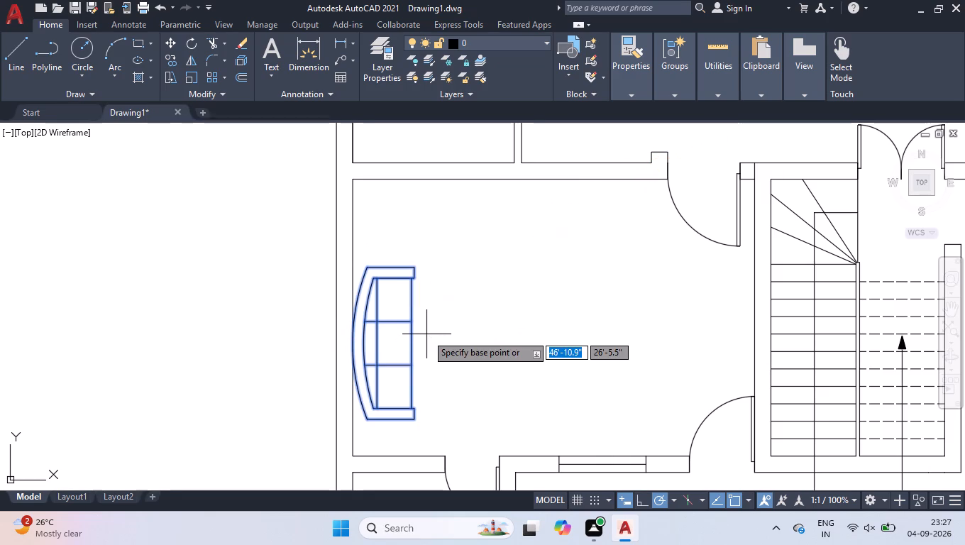
{"action": "left_click", "coordinate": [418, 266]}
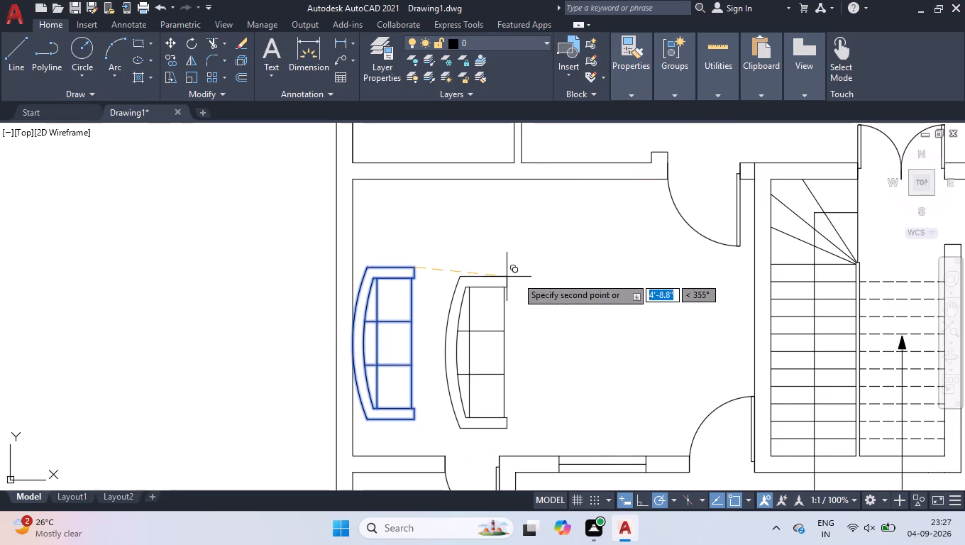
{"action": "left_click", "coordinate": [544, 265]}
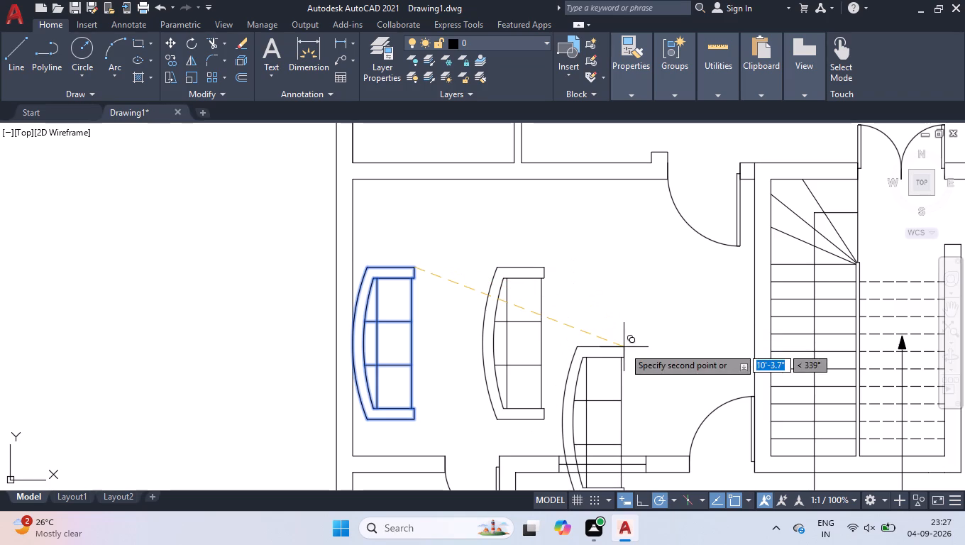
{"action": "key", "text": "Return"}
Rotate the copied sofa 90° clockwise so its back faces north.
{"action": "left_click", "coordinate": [593, 321]}
{"action": "left_click", "coordinate": [516, 375]}
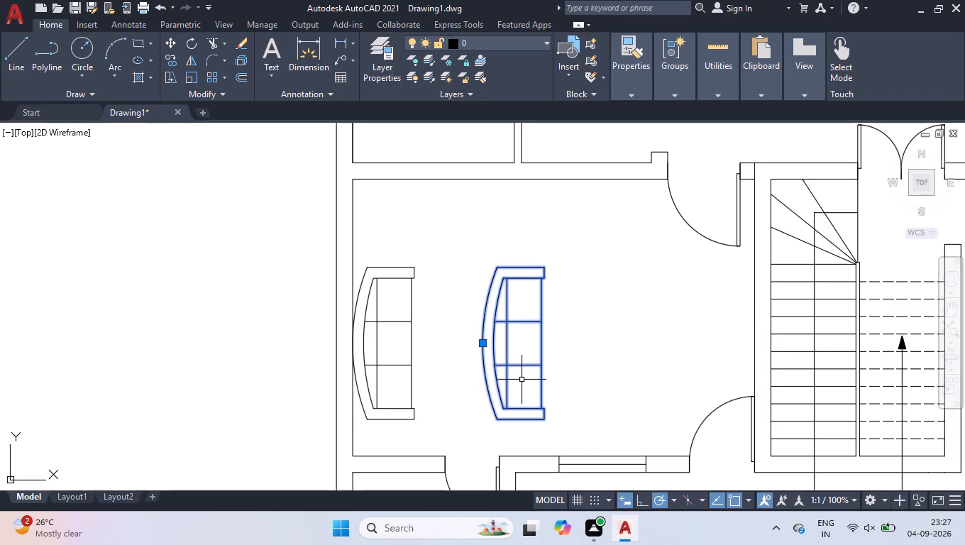
{"action": "type", "text": "ro"}
{"action": "key", "text": "Return"}
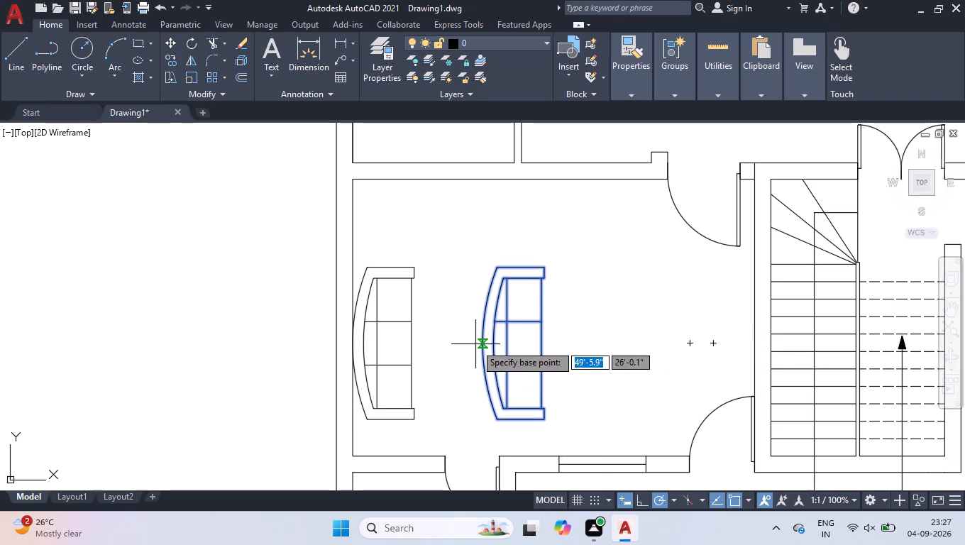
{"action": "left_click", "coordinate": [493, 341]}
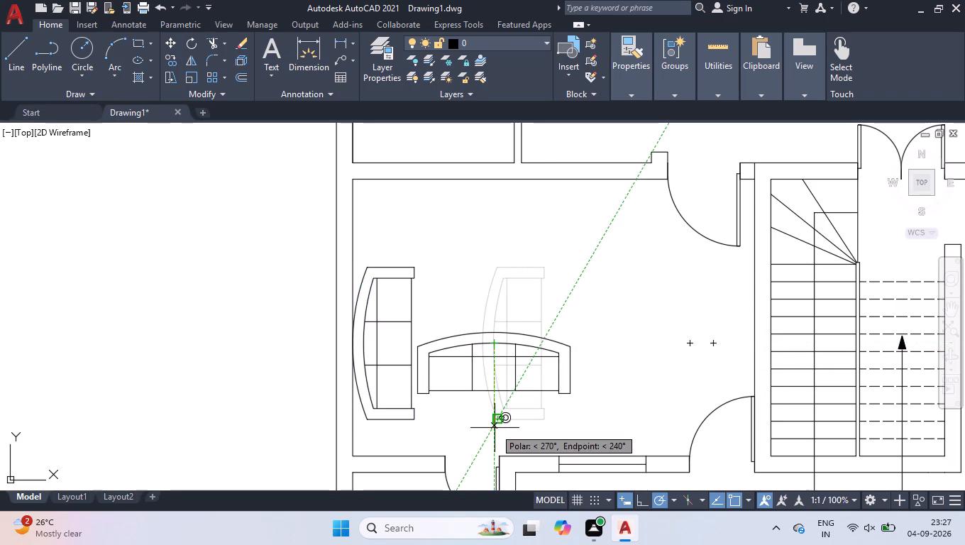
{"action": "left_click", "coordinate": [495, 428]}
Move the rotated sofa straight north with Ortho on until its back touches the north wall, and clear the selection.
{"action": "left_click", "coordinate": [499, 346]}
{"action": "left_click", "coordinate": [489, 332]}
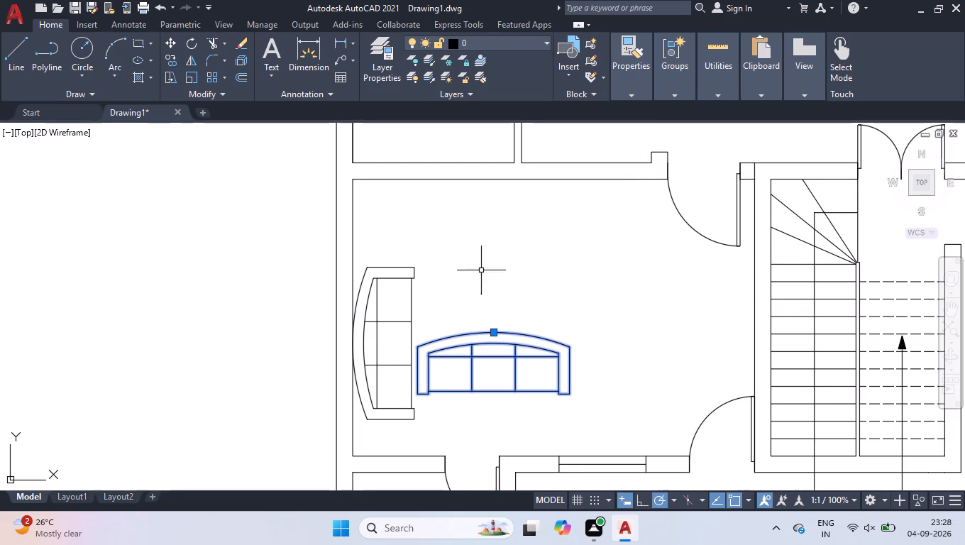
{"action": "left_click", "coordinate": [495, 332]}
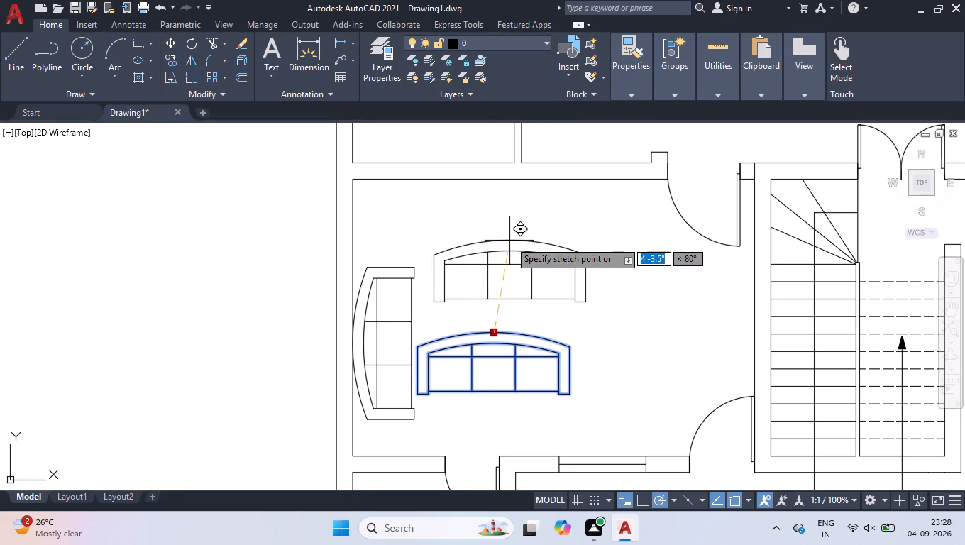
{"action": "left_click", "coordinate": [639, 499]}
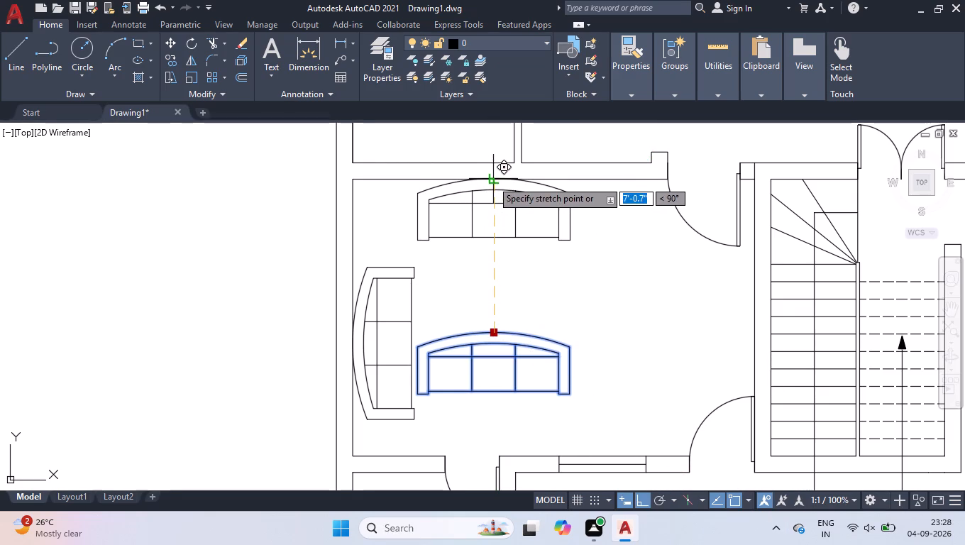
{"action": "left_click", "coordinate": [492, 180]}
{"action": "scroll", "coordinate": [524, 268], "scroll_direction": "down", "scroll_amount": 1}
{"action": "right_click", "coordinate": [524, 267]}
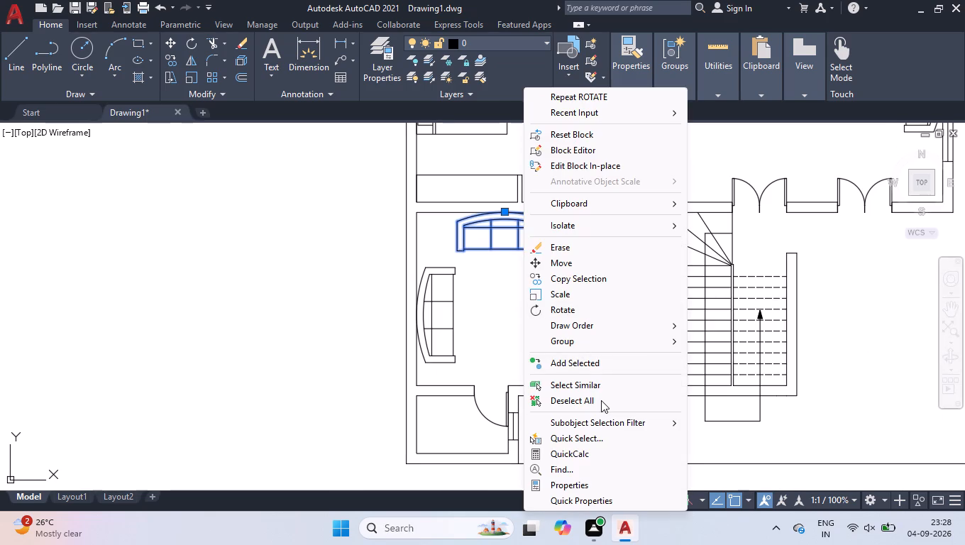
{"action": "left_click", "coordinate": [601, 400]}
Move the square wood-grain table from outside the plan into the southwest room in front of the two sofas, with Ortho off.
{"action": "scroll", "coordinate": [540, 325], "scroll_direction": "down", "scroll_amount": 4}
{"action": "scroll", "coordinate": [471, 221], "scroll_direction": "up", "scroll_amount": 3}
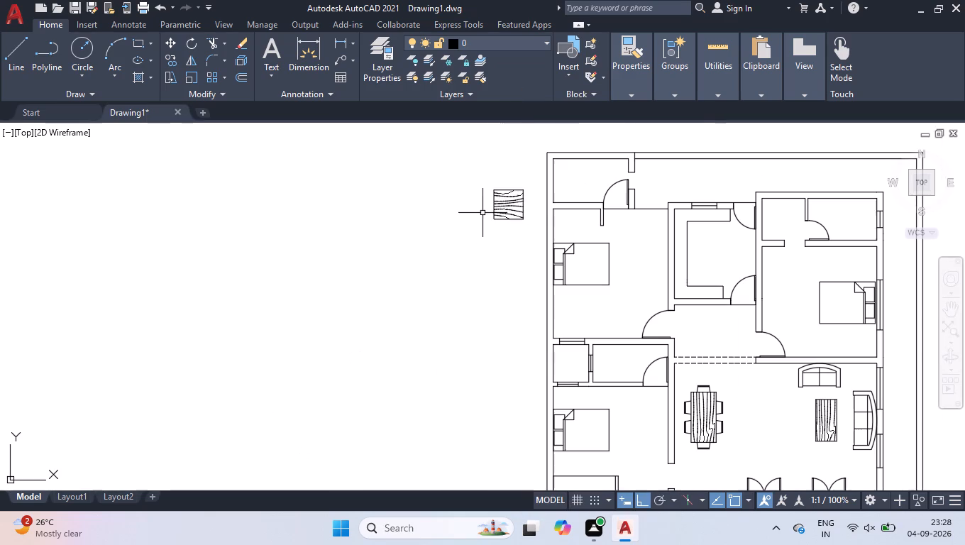
{"action": "left_click", "coordinate": [501, 198]}
{"action": "left_click", "coordinate": [494, 189]}
{"action": "scroll", "coordinate": [546, 286], "scroll_direction": "down", "scroll_amount": 3}
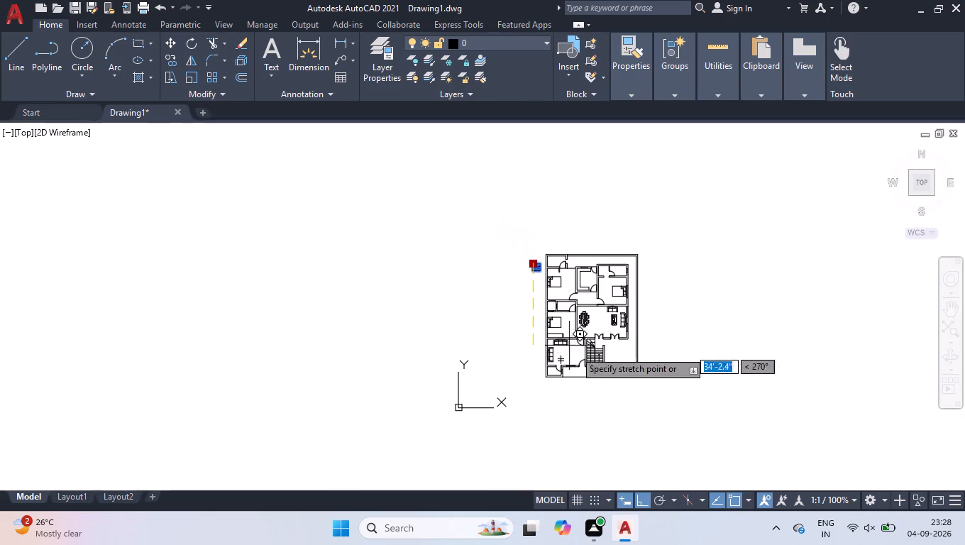
{"action": "left_click", "coordinate": [662, 506]}
{"action": "scroll", "coordinate": [578, 348], "scroll_direction": "up", "scroll_amount": 1}
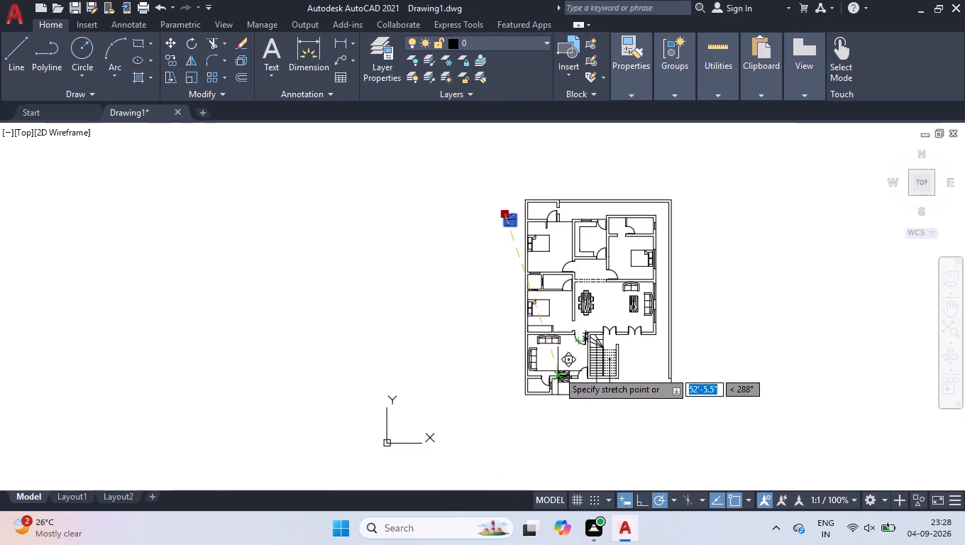
{"action": "scroll", "coordinate": [558, 371], "scroll_direction": "up", "scroll_amount": 5}
{"action": "scroll", "coordinate": [490, 280], "scroll_direction": "down", "scroll_amount": 2}
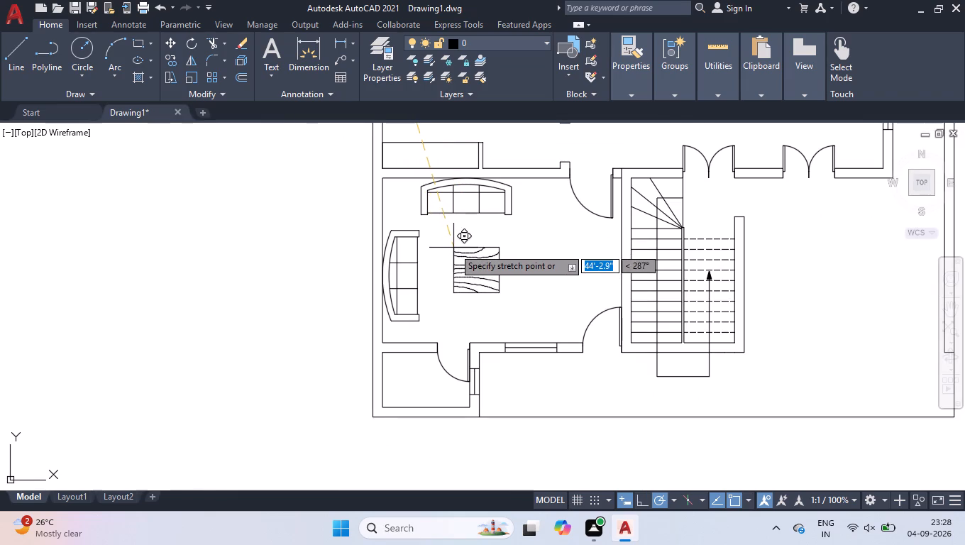
{"action": "left_click", "coordinate": [452, 251]}
{"action": "right_click", "coordinate": [465, 262]}
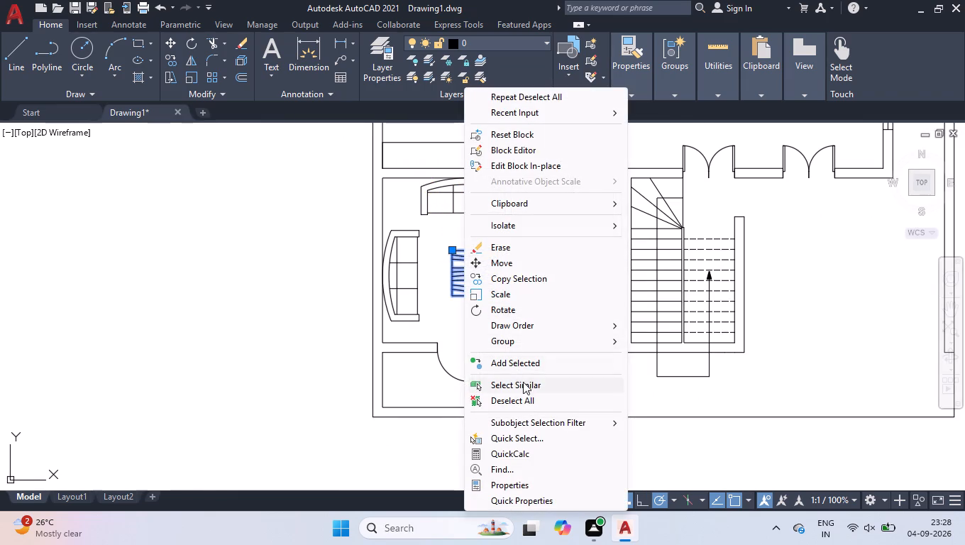
{"action": "left_click", "coordinate": [524, 398]}
Draw a line 26'6" east along the south boundary, starting at the plot's southwest corner, with Ortho on.
{"action": "scroll", "coordinate": [468, 373], "scroll_direction": "down", "scroll_amount": 2}
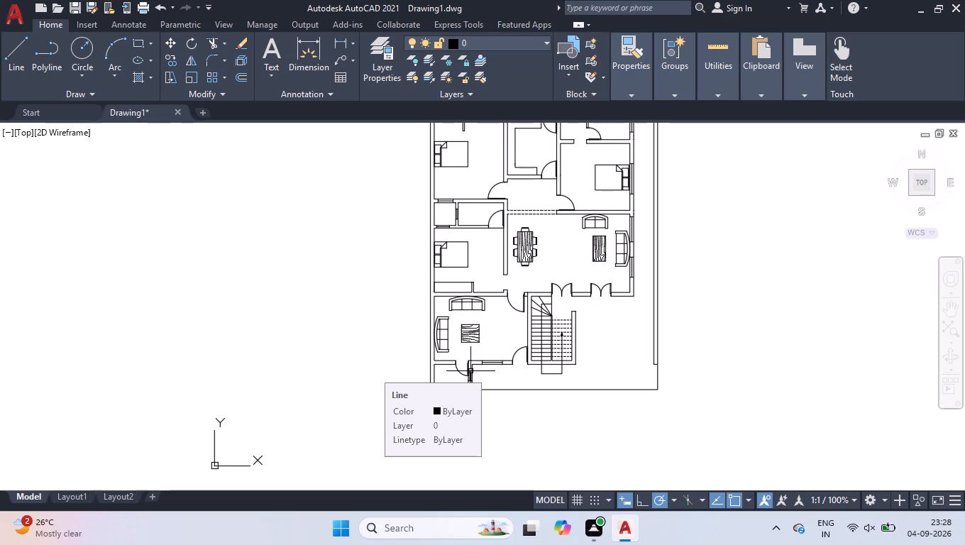
{"action": "scroll", "coordinate": [622, 386], "scroll_direction": "up", "scroll_amount": 2}
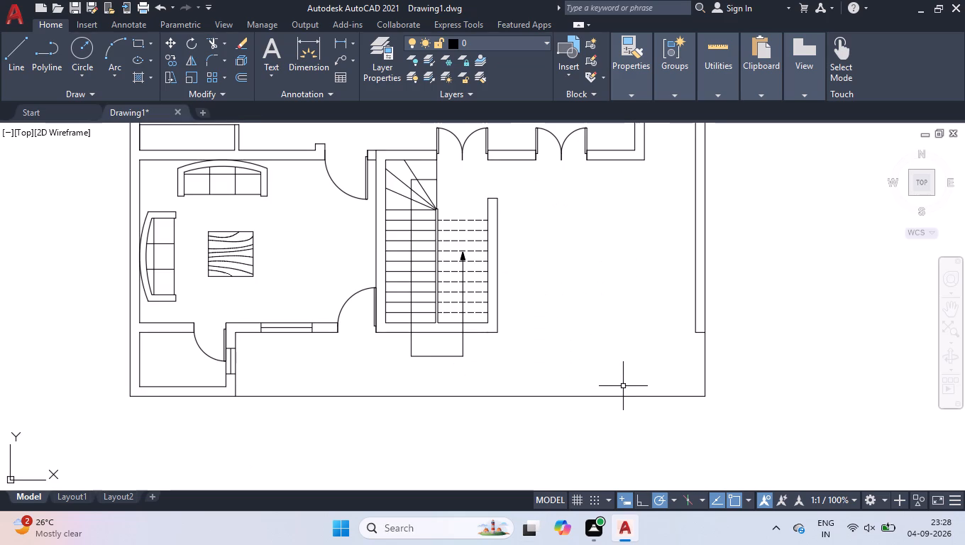
{"action": "key", "text": "l"}
{"action": "key", "text": "Return"}
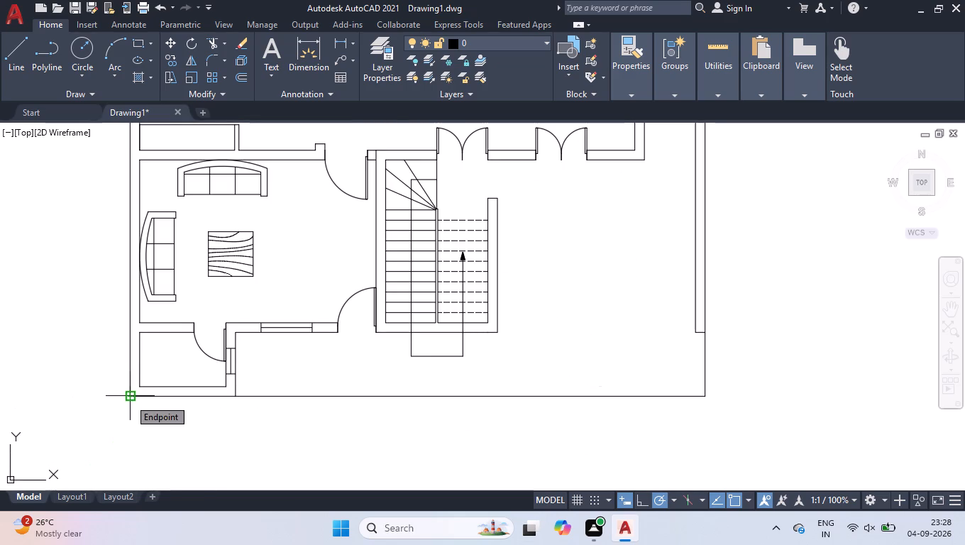
{"action": "left_click", "coordinate": [129, 399]}
{"action": "left_click", "coordinate": [640, 500]}
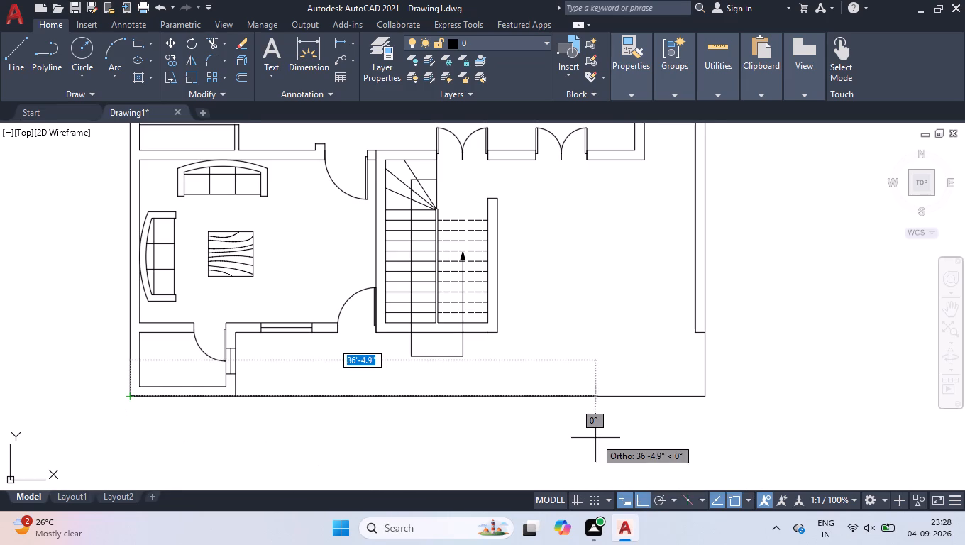
{"action": "key", "text": "2"}
{"action": "type", "text": "6'6\""}
{"action": "key", "text": "Return"}
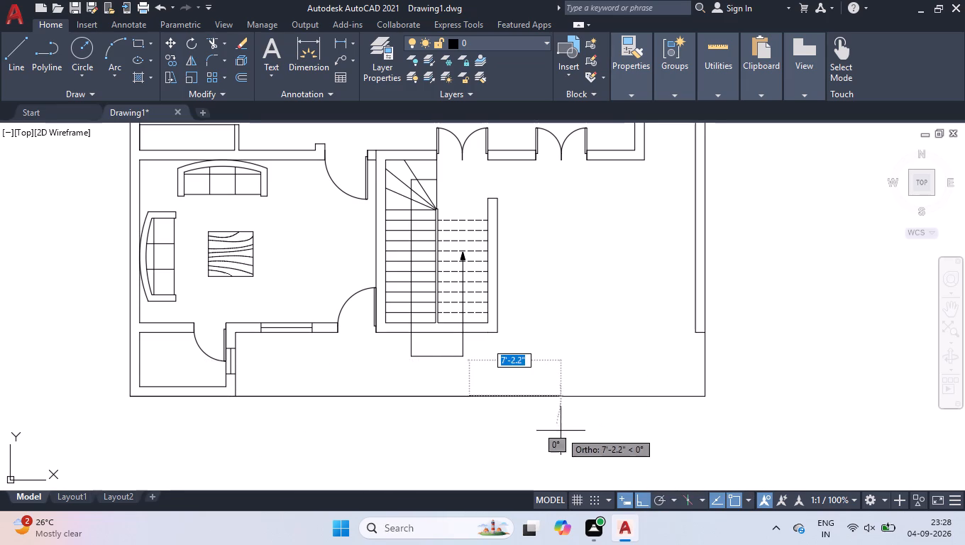
Continue the line around a 9" deep, 1' wide pier projecting north, then 3'6" east along the boundary.
{"action": "scroll", "coordinate": [468, 375], "scroll_direction": "up", "scroll_amount": 2}
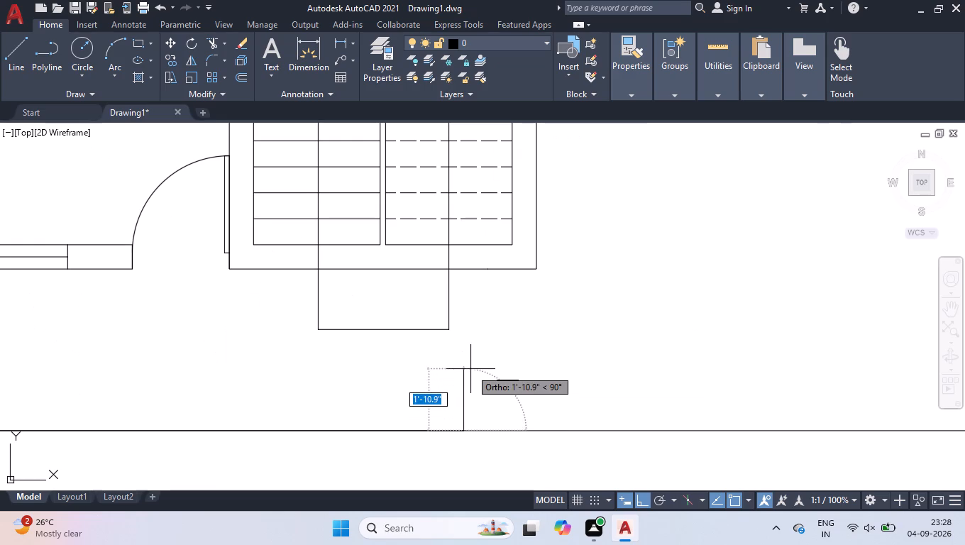
{"action": "key", "text": "9"}
{"action": "key", "text": "Return"}
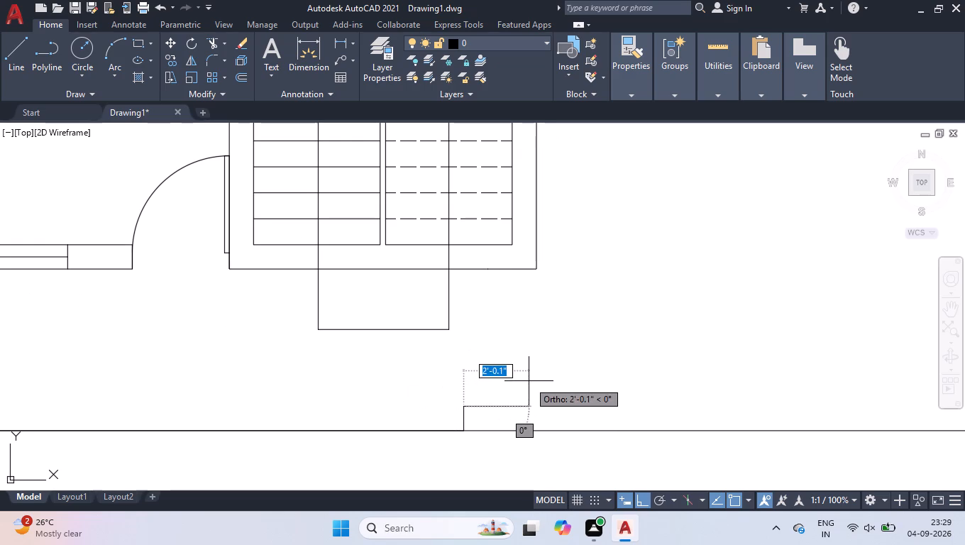
{"action": "type", "text": "1'"}
{"action": "key", "text": "Return"}
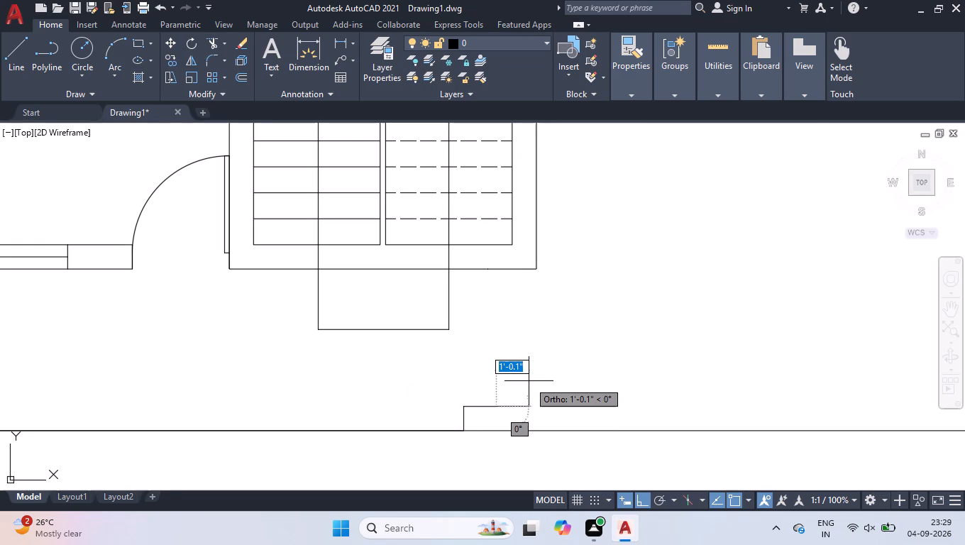
{"action": "left_click", "coordinate": [498, 426]}
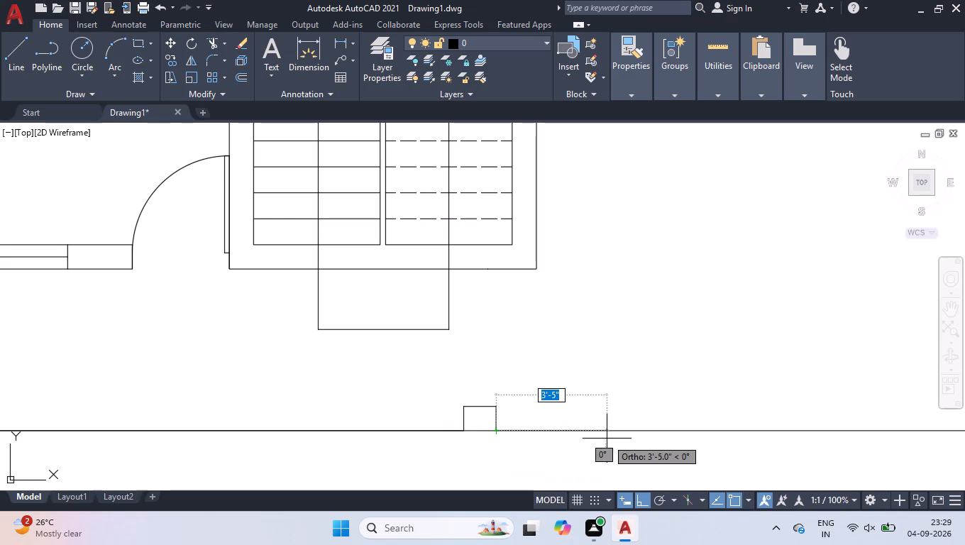
{"action": "type", "text": "3'6"}
{"action": "key", "text": "Return"}
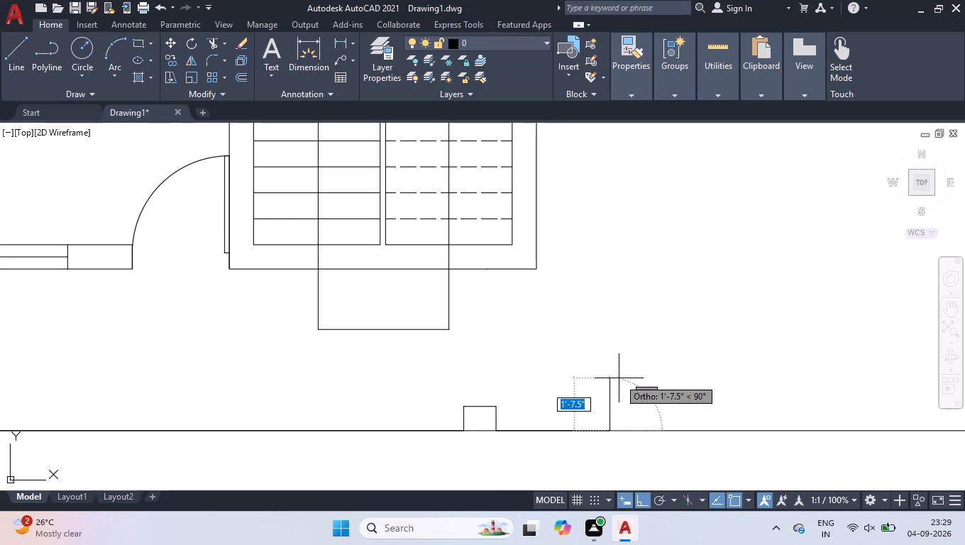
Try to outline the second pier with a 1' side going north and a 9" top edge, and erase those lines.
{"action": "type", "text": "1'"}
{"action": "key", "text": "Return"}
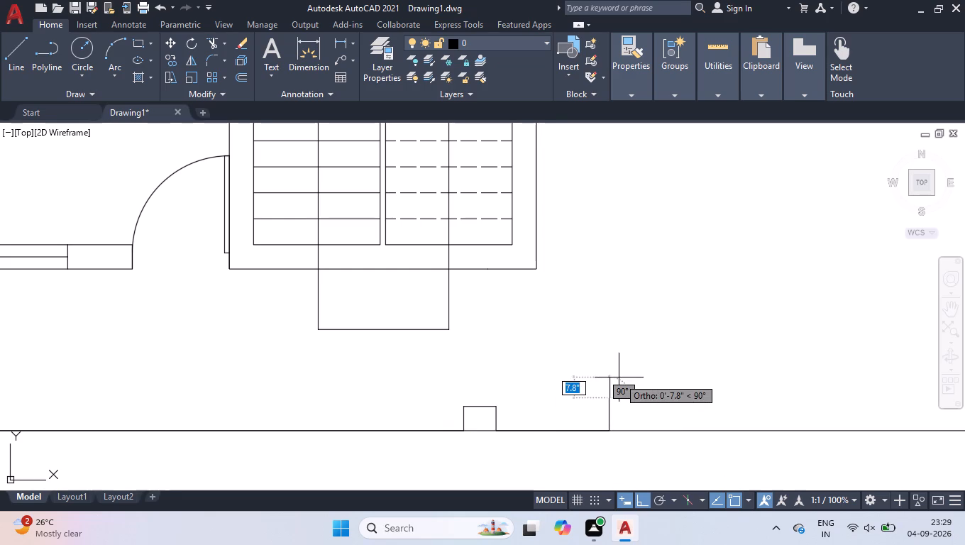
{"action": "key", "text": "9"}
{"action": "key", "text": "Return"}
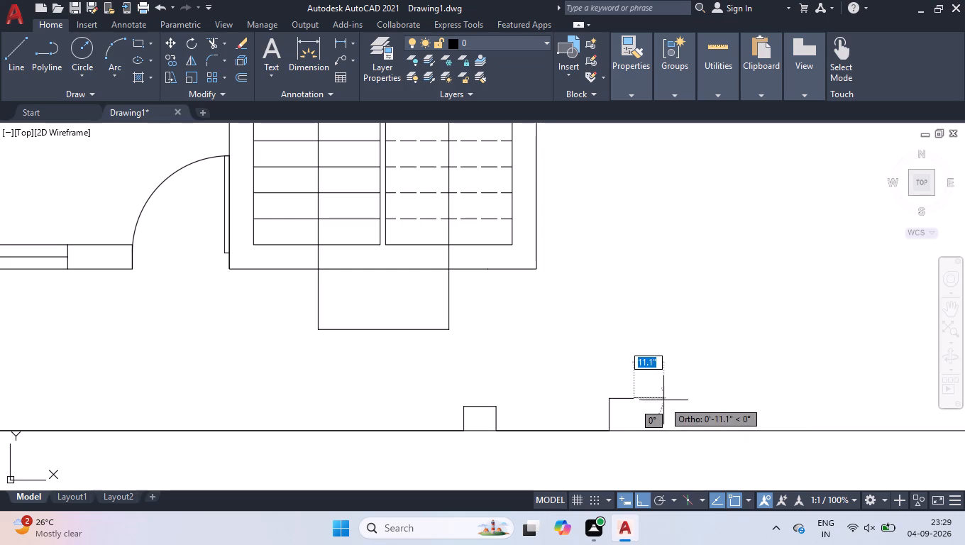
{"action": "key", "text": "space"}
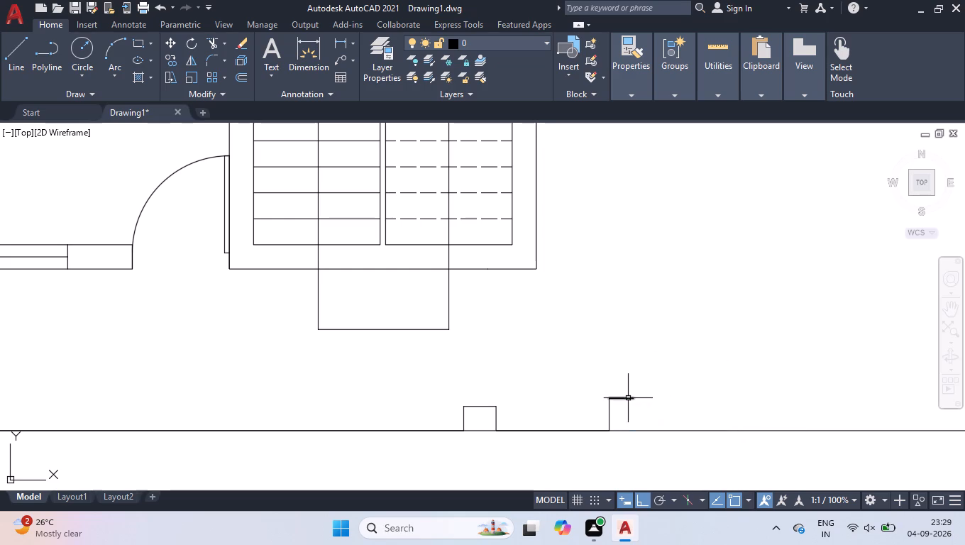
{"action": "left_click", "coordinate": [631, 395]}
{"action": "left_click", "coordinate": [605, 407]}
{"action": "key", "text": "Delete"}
Draw the second pier at the end of the 3'6" opening, 9" deep and 1' wide, closing back on the boundary.
{"action": "key", "text": "l"}
{"action": "key", "text": "Return"}
{"action": "left_click", "coordinate": [608, 429]}
{"action": "key", "text": "9"}
{"action": "key", "text": "Return"}
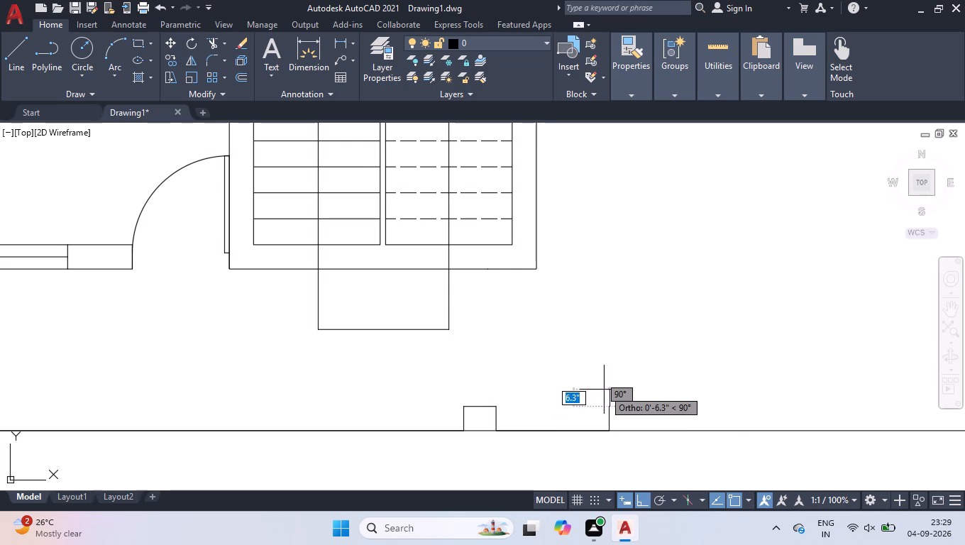
{"action": "type", "text": "1'"}
{"action": "key", "text": "Return"}
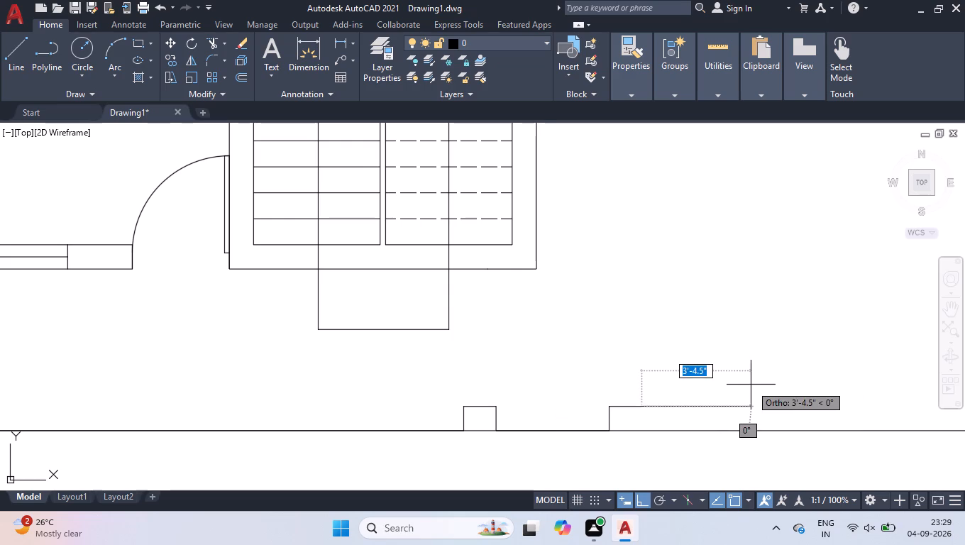
{"action": "left_click", "coordinate": [641, 431]}
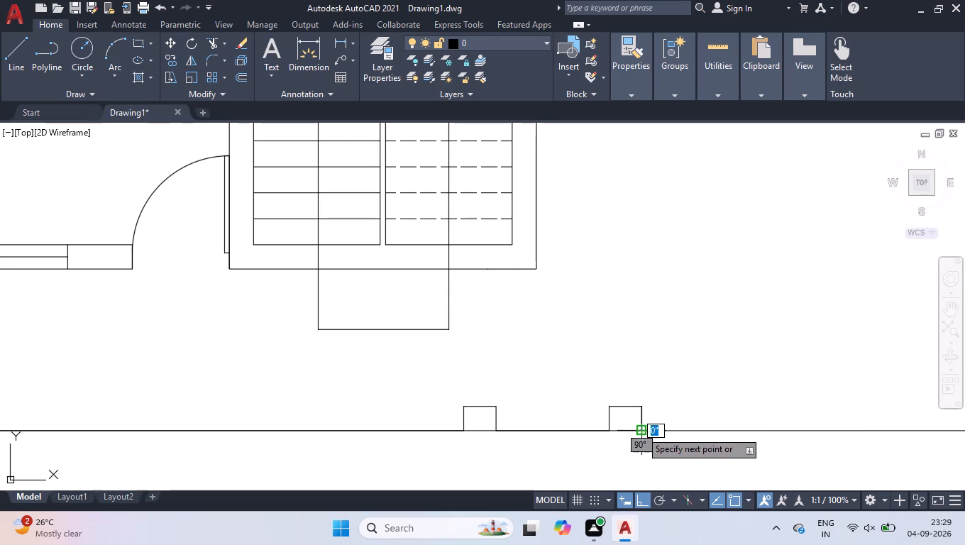
{"action": "key", "text": "space"}
Draw a line 12' east along the south boundary from the second pier, ending it with a 9" deep pier outline meeting the east boundary.
{"action": "key", "text": "space"}
{"action": "left_click", "coordinate": [640, 430]}
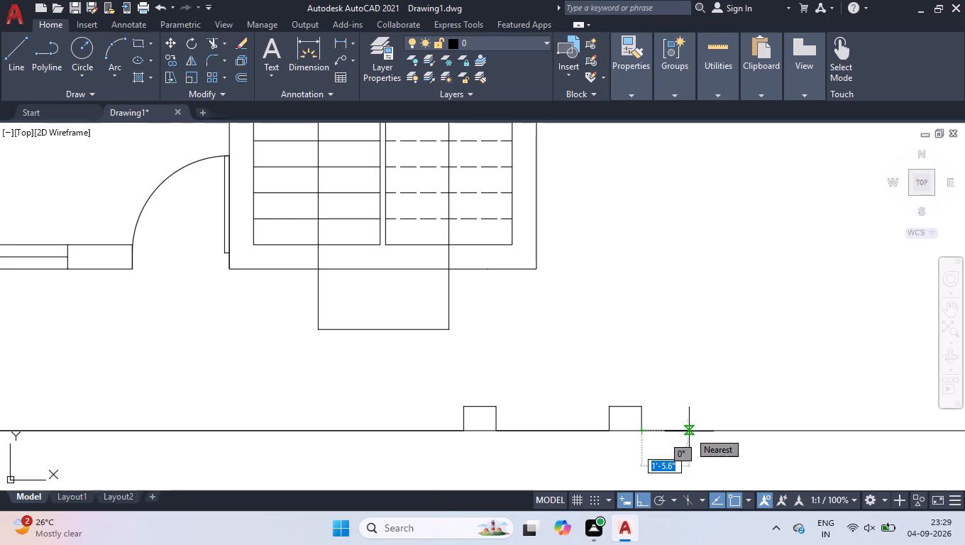
{"action": "type", "text": "12'"}
{"action": "key", "text": "Return"}
{"action": "scroll", "coordinate": [693, 448], "scroll_direction": "down", "scroll_amount": 1}
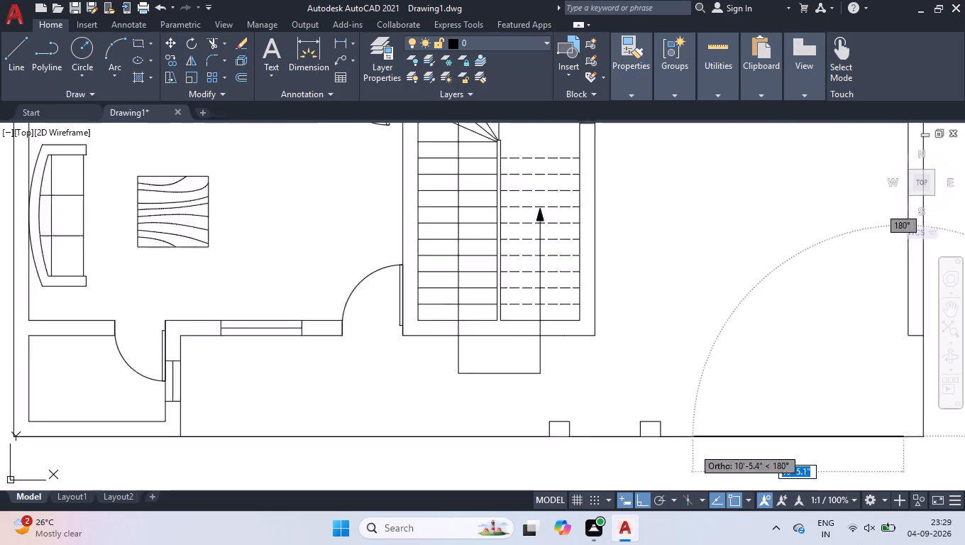
{"action": "scroll", "coordinate": [693, 448], "scroll_direction": "down", "scroll_amount": 1}
{"action": "scroll", "coordinate": [849, 416], "scroll_direction": "up", "scroll_amount": 2}
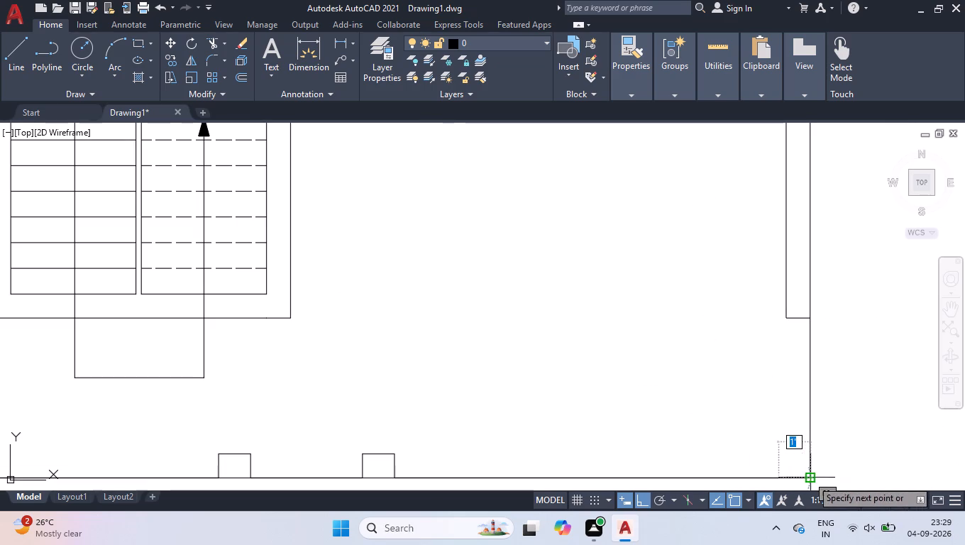
{"action": "key", "text": "9"}
{"action": "key", "text": "Return"}
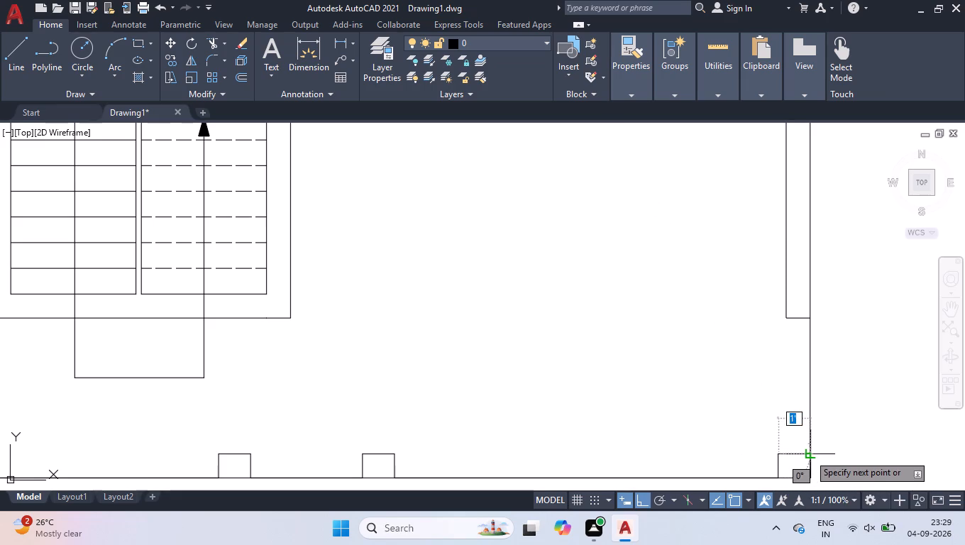
{"action": "left_click", "coordinate": [809, 454]}
{"action": "key", "text": "space"}
{"action": "scroll", "coordinate": [809, 454], "scroll_direction": "down", "scroll_amount": 1}
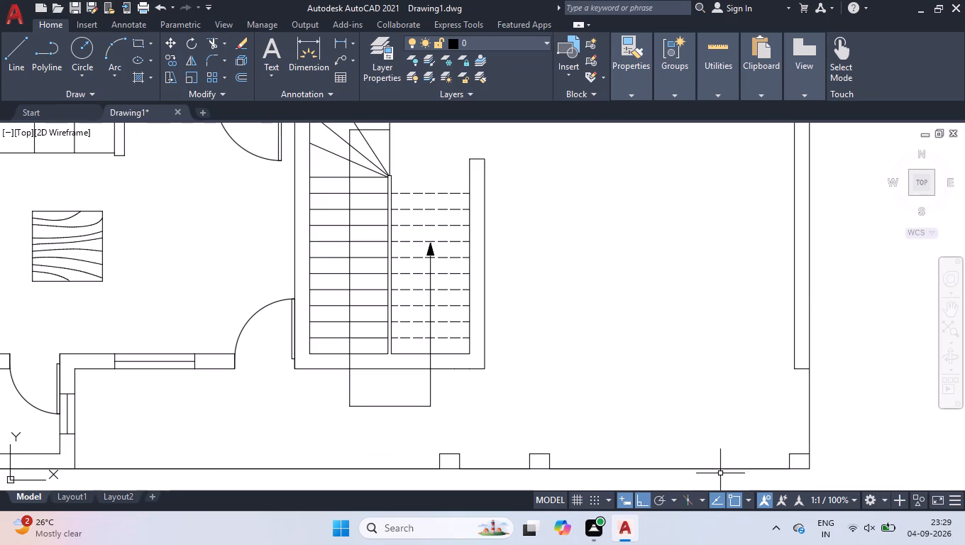
Erase the three construction lines (26'6", 3'6" and 12') lying over the south boundary between the piers.
{"action": "left_click", "coordinate": [719, 469]}
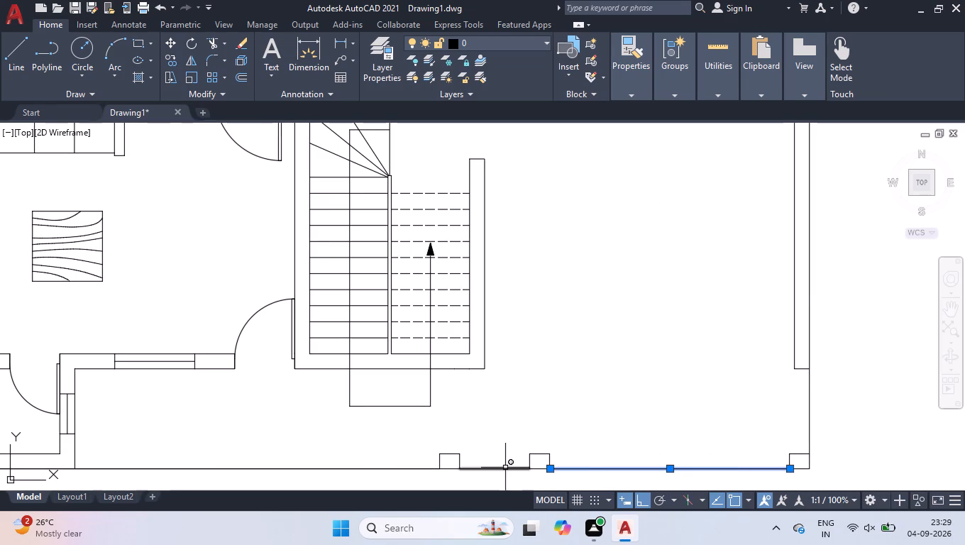
{"action": "left_click", "coordinate": [505, 468]}
{"action": "left_click", "coordinate": [388, 468]}
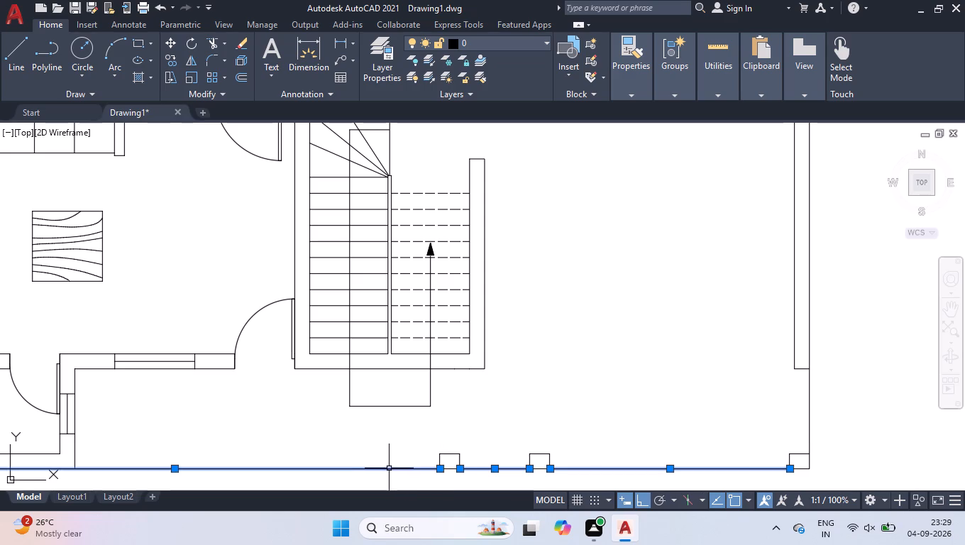
{"action": "key", "text": "Delete"}
Draw a pier 4.5" deep and 1' wide on the south boundary, between the southwest room and the first gate pier.
{"action": "scroll", "coordinate": [685, 359], "scroll_direction": "down", "scroll_amount": 2}
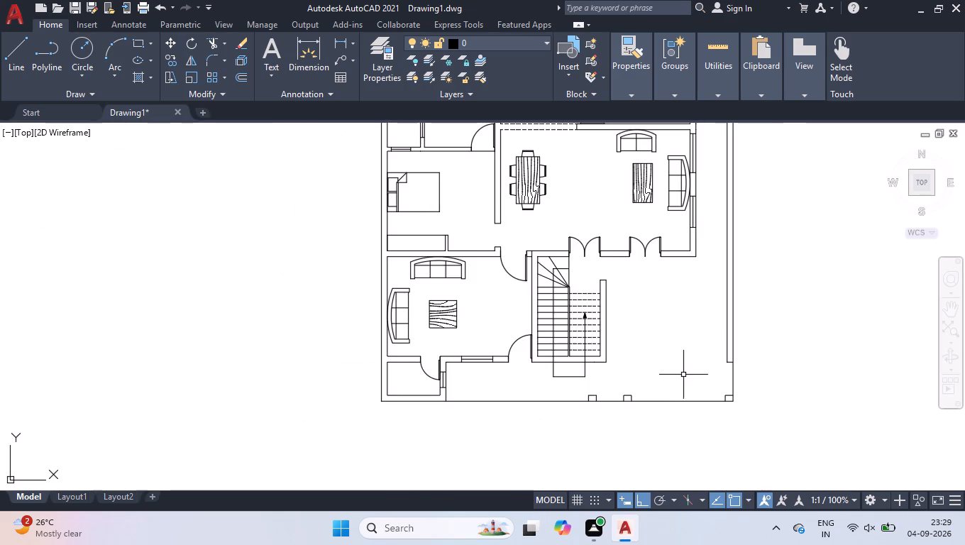
{"action": "scroll", "coordinate": [680, 385], "scroll_direction": "up", "scroll_amount": 2}
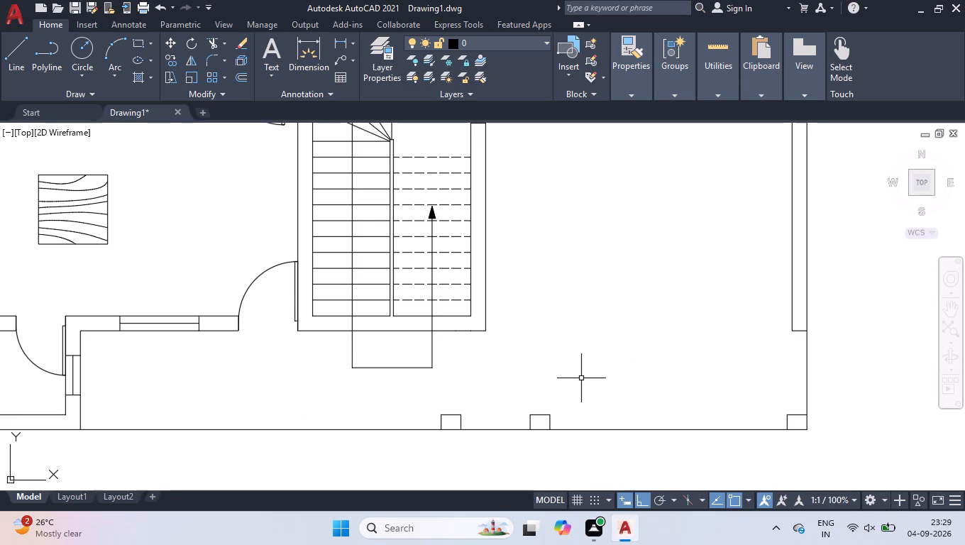
{"action": "scroll", "coordinate": [580, 380], "scroll_direction": "down", "scroll_amount": 3}
{"action": "scroll", "coordinate": [518, 390], "scroll_direction": "up", "scroll_amount": 3}
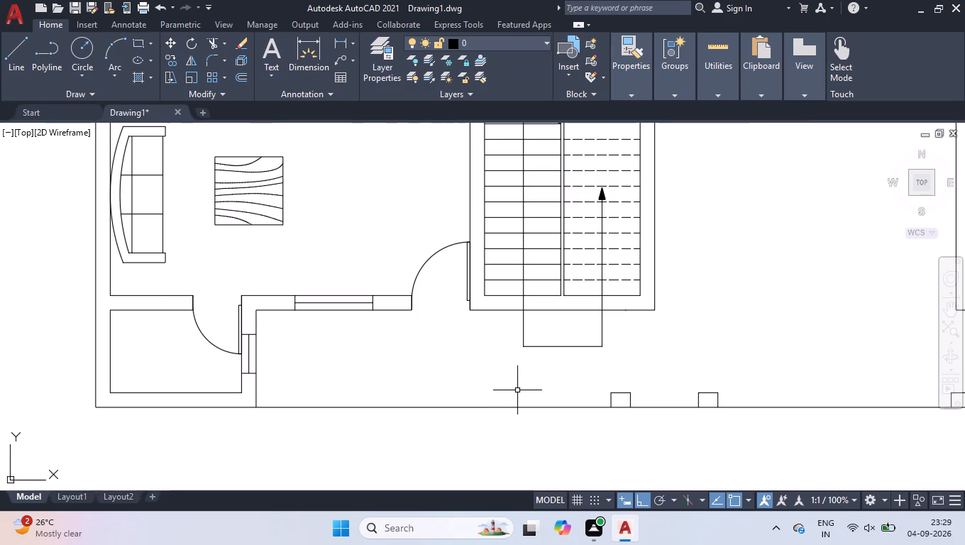
{"action": "key", "text": "l"}
{"action": "key", "text": "Return"}
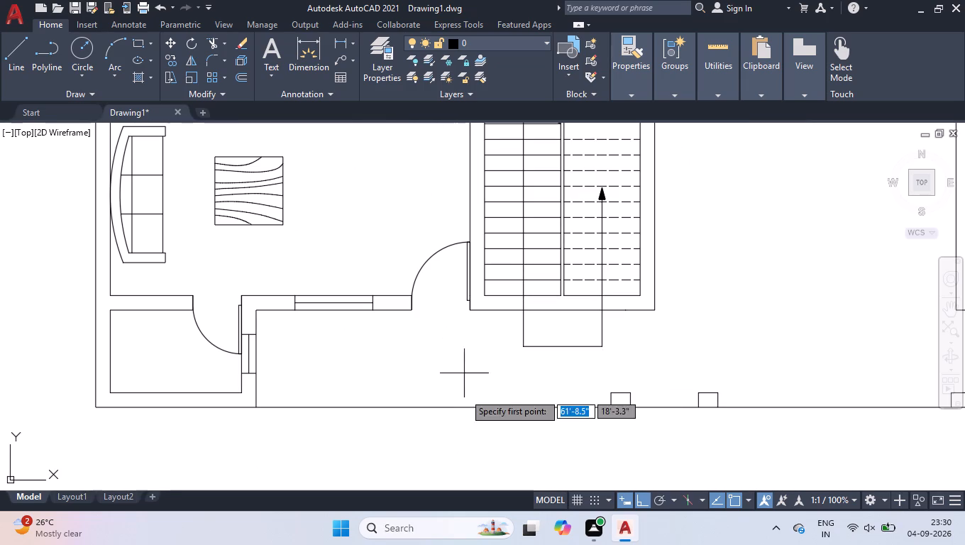
{"action": "left_click", "coordinate": [449, 405]}
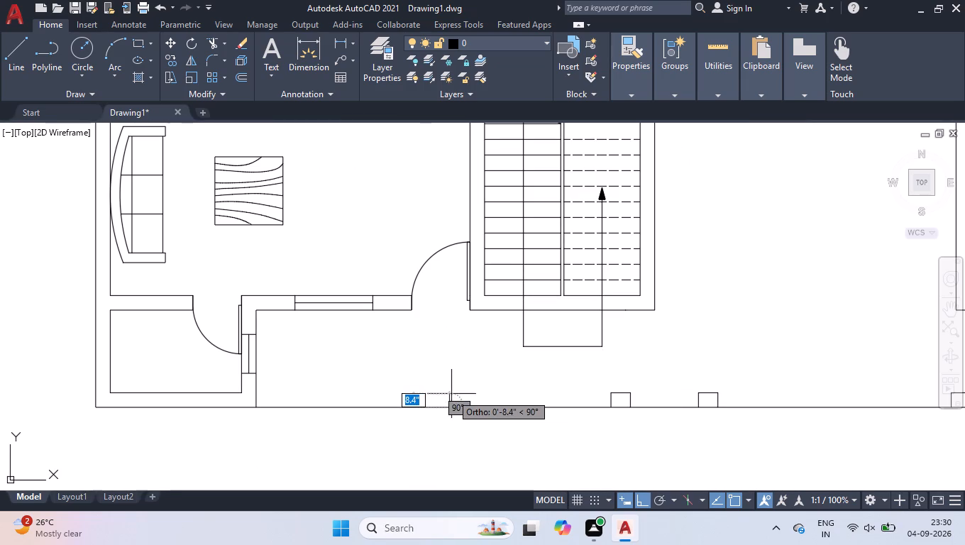
{"action": "type", "text": "4.5"}
{"action": "key", "text": "Return"}
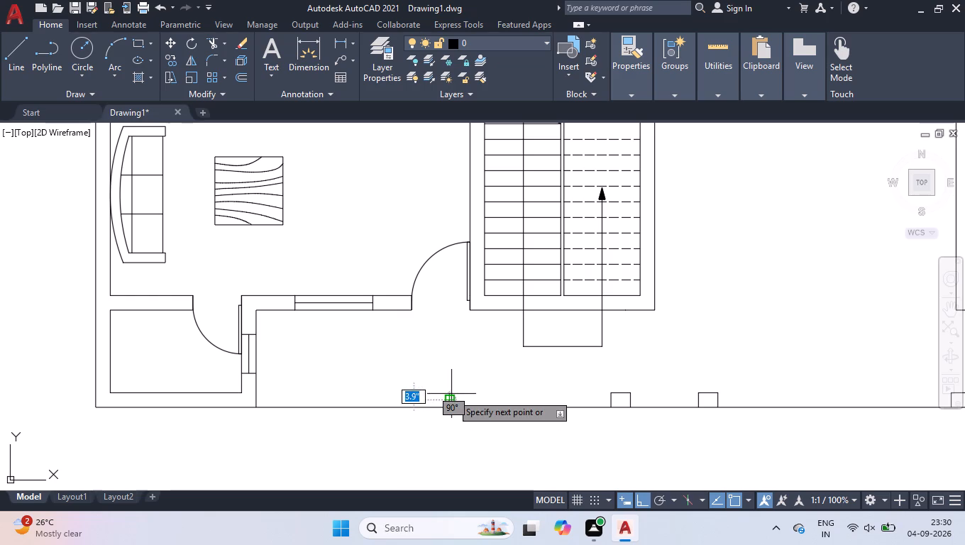
{"action": "type", "text": "1'"}
{"action": "key", "text": "Return"}
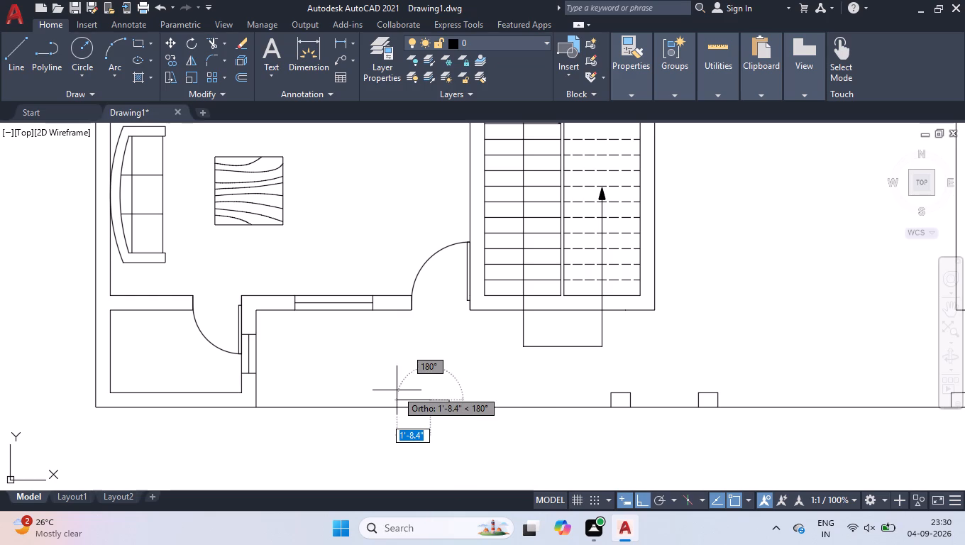
{"action": "scroll", "coordinate": [424, 409], "scroll_direction": "up", "scroll_amount": 1}
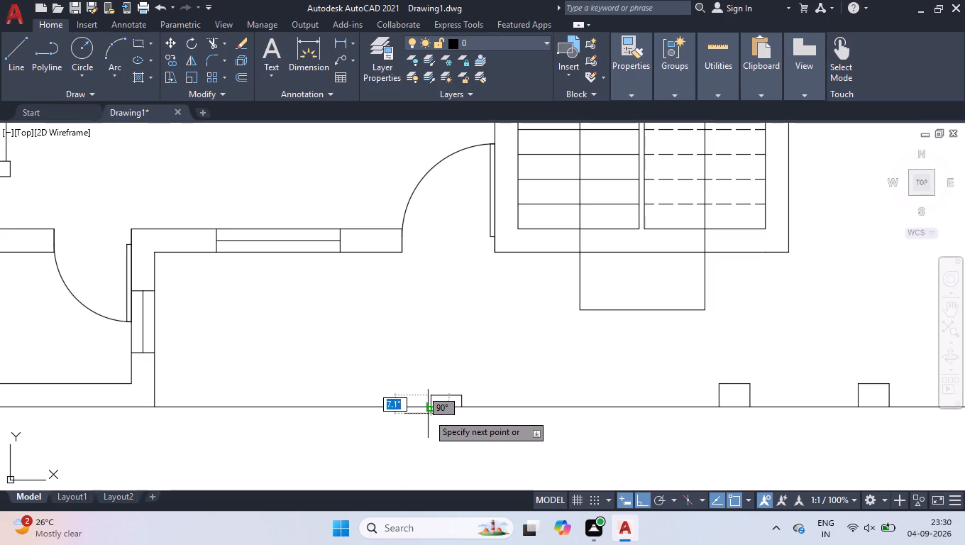
{"action": "left_click", "coordinate": [429, 409]}
{"action": "key", "text": "space"}
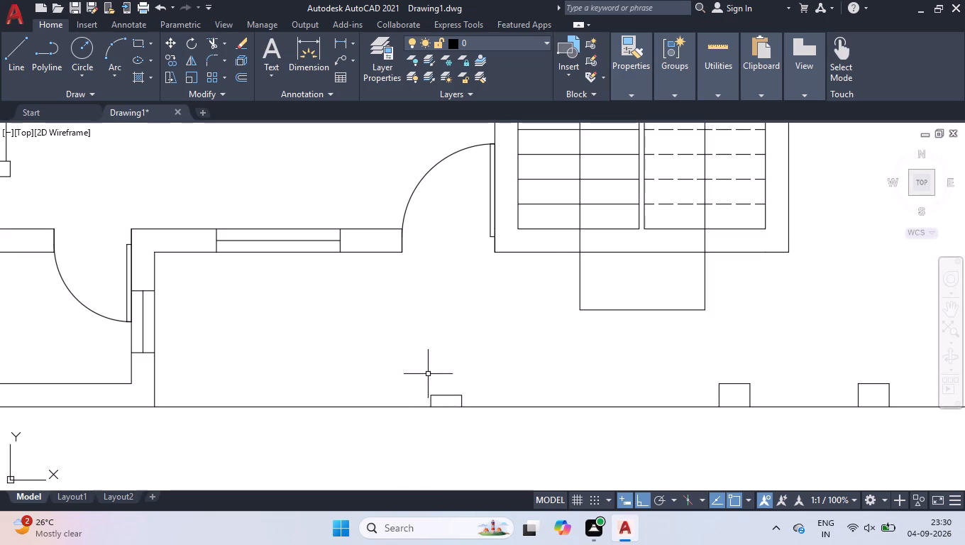
Fill all four piers along the south boundary with a SOLID hatch.
{"action": "scroll", "coordinate": [431, 375], "scroll_direction": "down", "scroll_amount": 1}
{"action": "scroll", "coordinate": [524, 364], "scroll_direction": "down", "scroll_amount": 2}
{"action": "scroll", "coordinate": [654, 374], "scroll_direction": "up", "scroll_amount": 2}
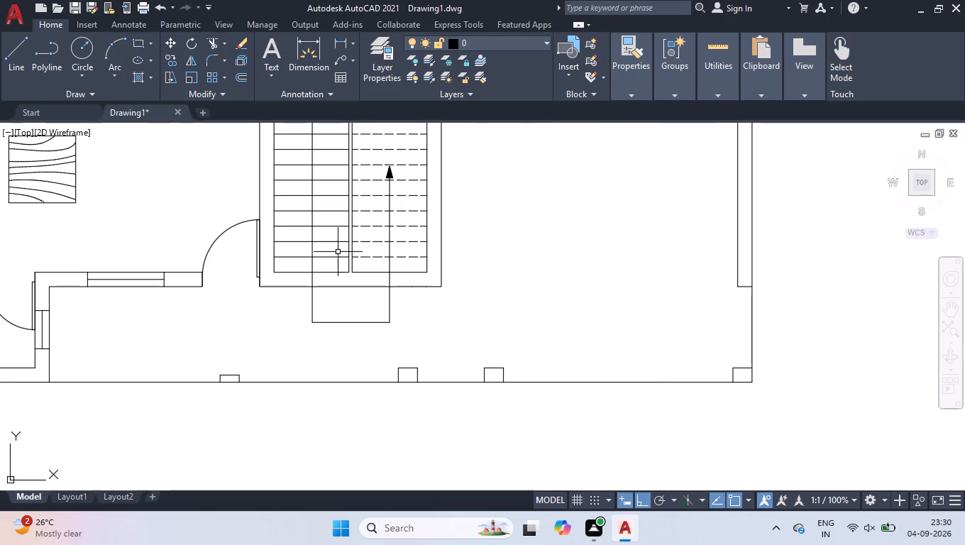
{"action": "left_click", "coordinate": [134, 80]}
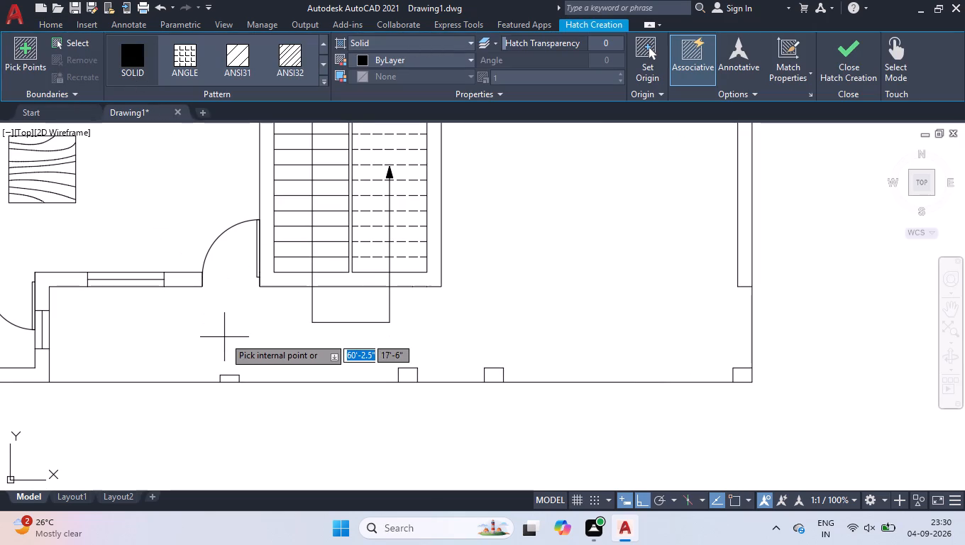
{"action": "scroll", "coordinate": [229, 383], "scroll_direction": "up", "scroll_amount": 1}
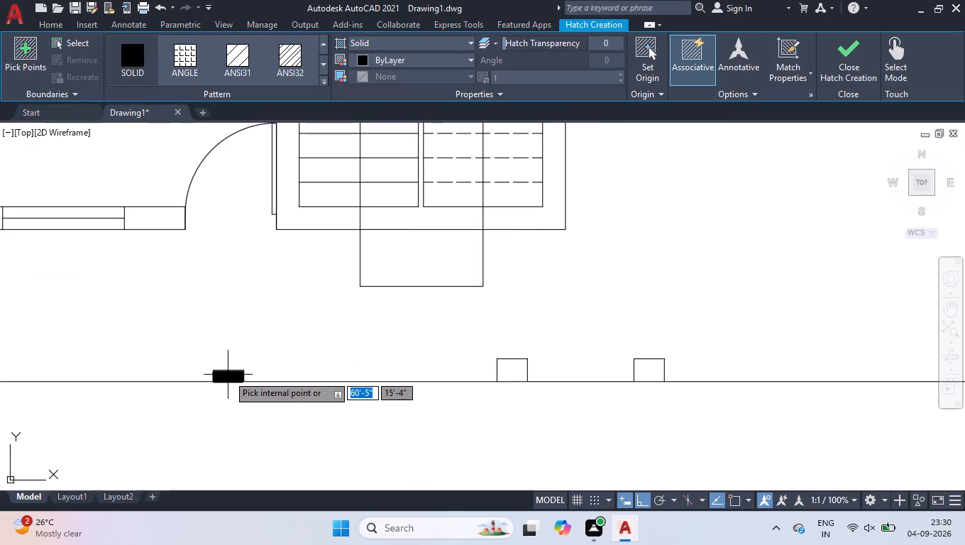
{"action": "left_click", "coordinate": [228, 374]}
{"action": "left_click", "coordinate": [509, 372]}
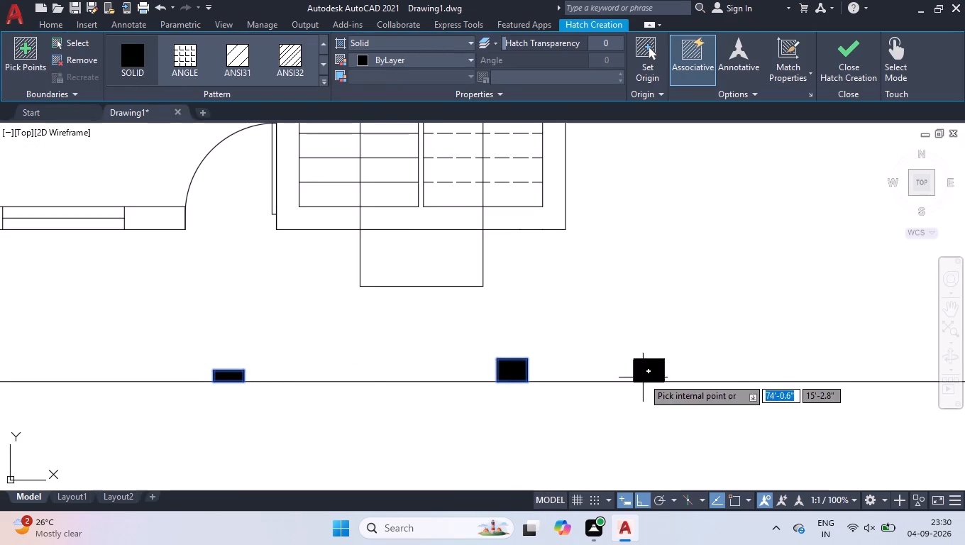
{"action": "left_click", "coordinate": [647, 371]}
{"action": "scroll", "coordinate": [568, 400], "scroll_direction": "down", "scroll_amount": 1}
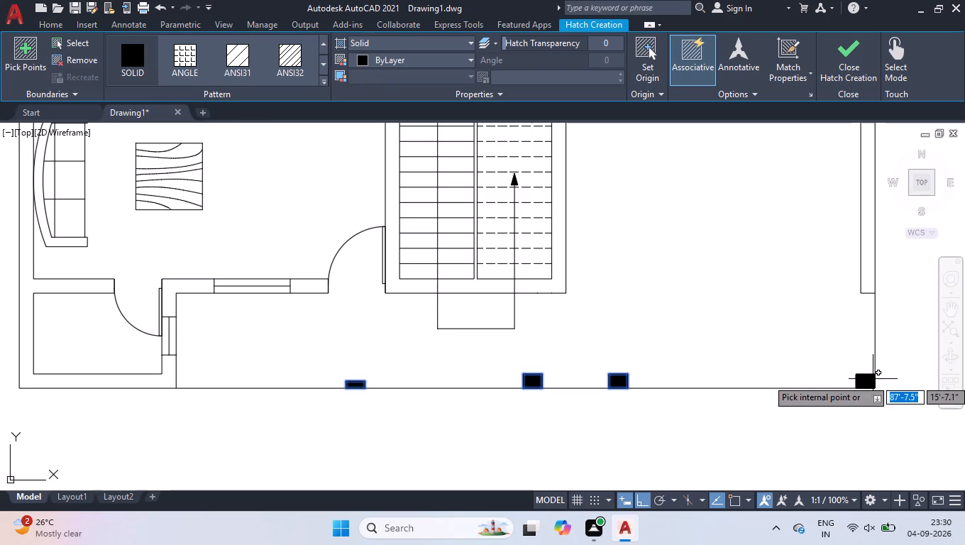
{"action": "scroll", "coordinate": [871, 378], "scroll_direction": "up", "scroll_amount": 1}
{"action": "left_click", "coordinate": [861, 387]}
{"action": "key", "text": "Return"}
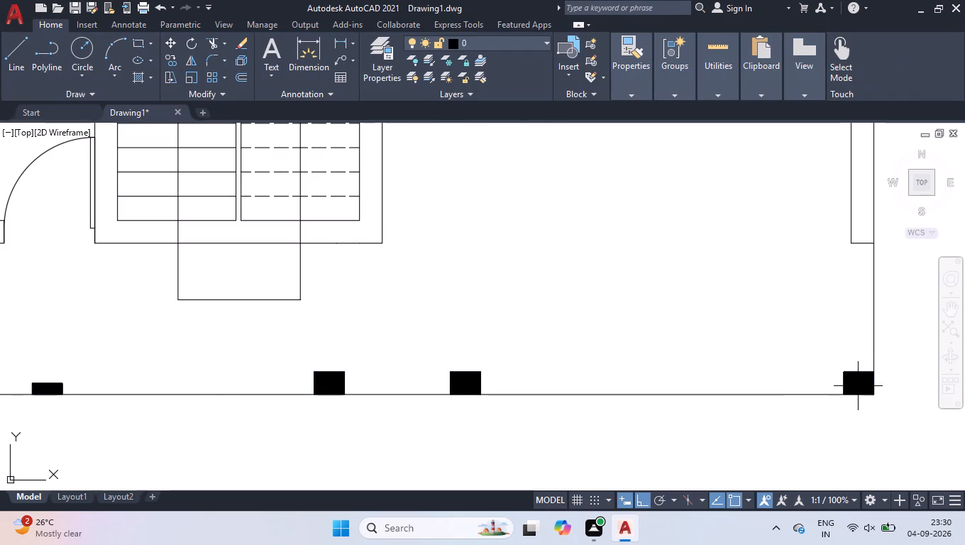
Draw a line east from the northwest room's wall end, turning about 2'-4.5" south to the northeast rooms' outer wall.
{"action": "scroll", "coordinate": [211, 396], "scroll_direction": "down", "scroll_amount": 3}
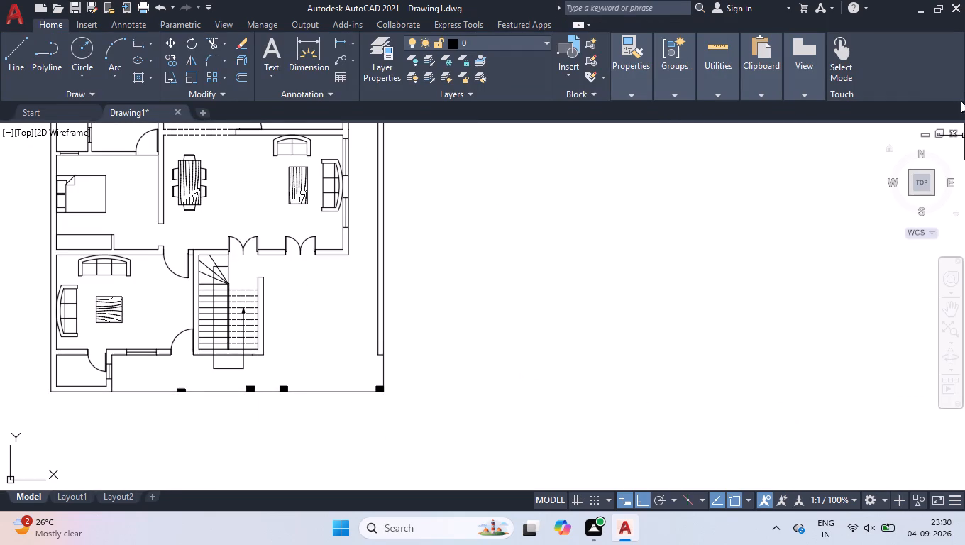
{"action": "left_click", "coordinate": [924, 182]}
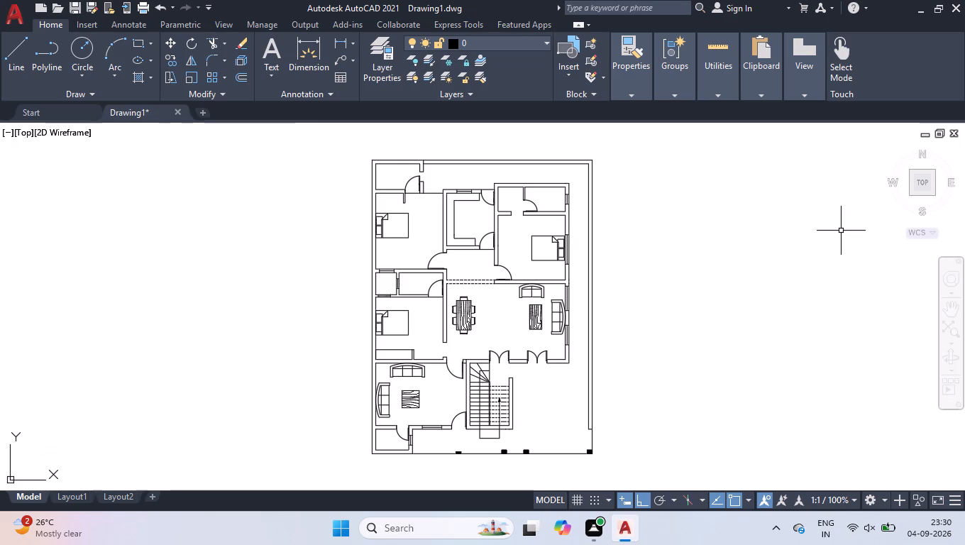
{"action": "scroll", "coordinate": [494, 187], "scroll_direction": "up", "scroll_amount": 3}
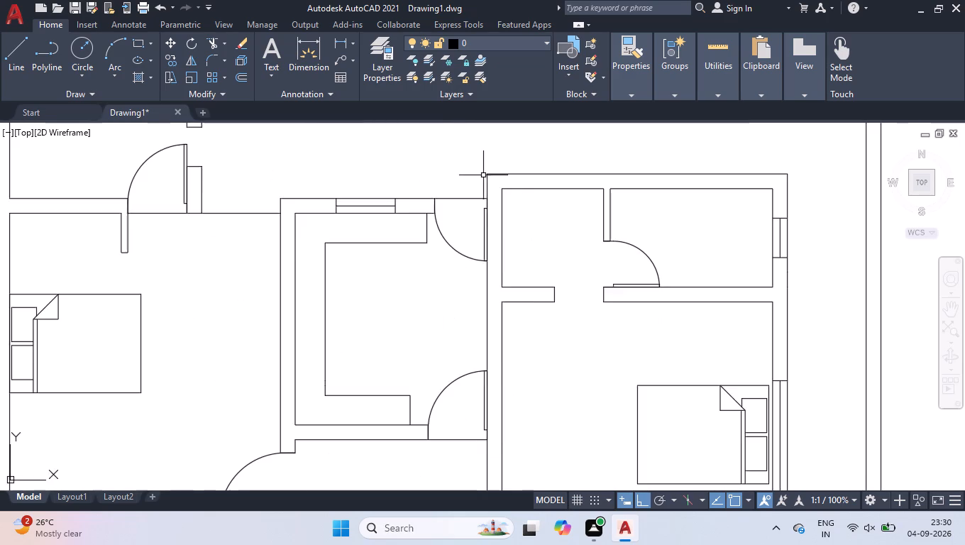
{"action": "scroll", "coordinate": [484, 185], "scroll_direction": "down", "scroll_amount": 2}
{"action": "scroll", "coordinate": [475, 150], "scroll_direction": "up", "scroll_amount": 3}
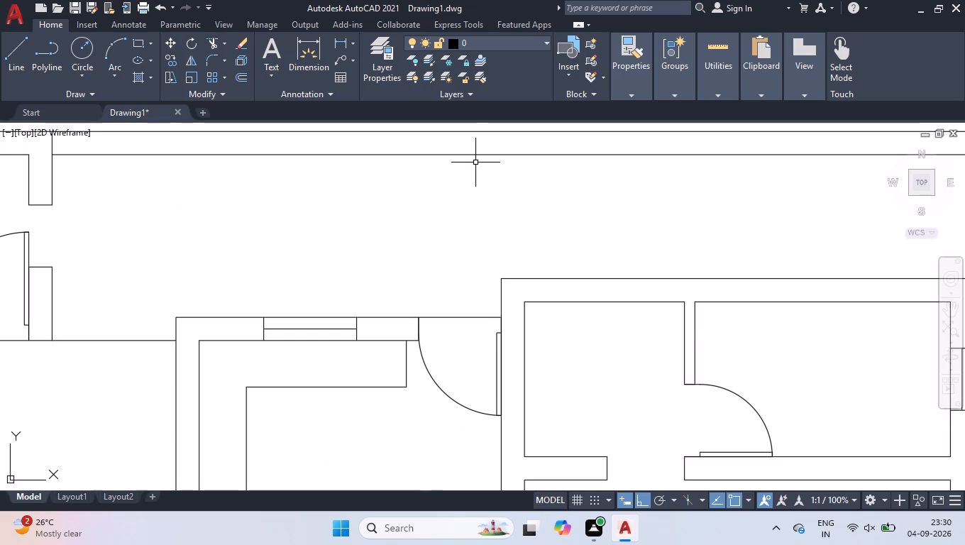
{"action": "key", "text": "l"}
{"action": "key", "text": "Return"}
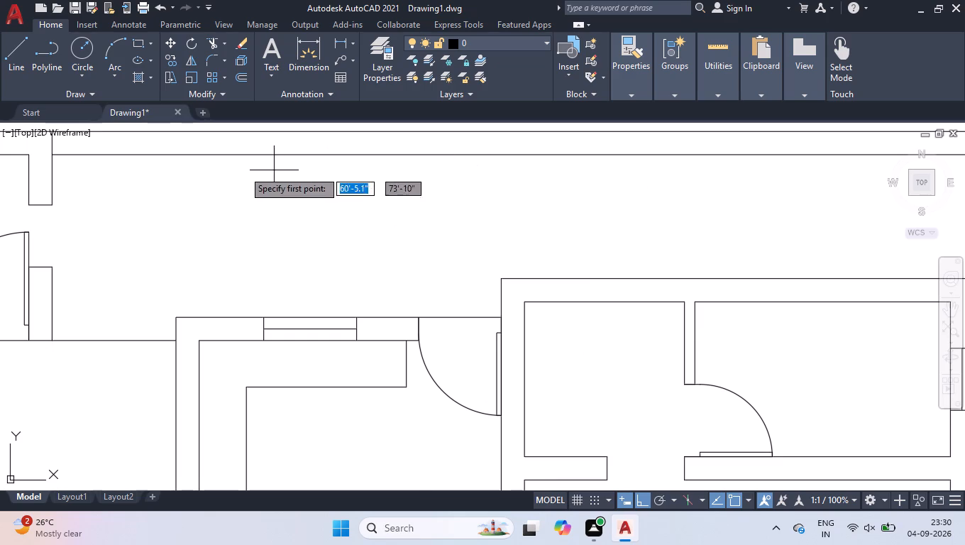
{"action": "left_click", "coordinate": [50, 207]}
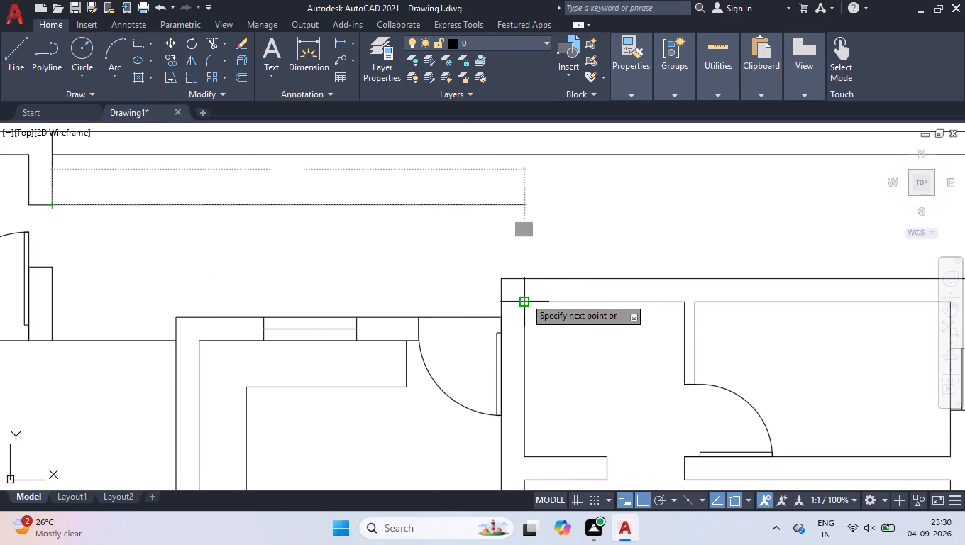
{"action": "left_click", "coordinate": [530, 243]}
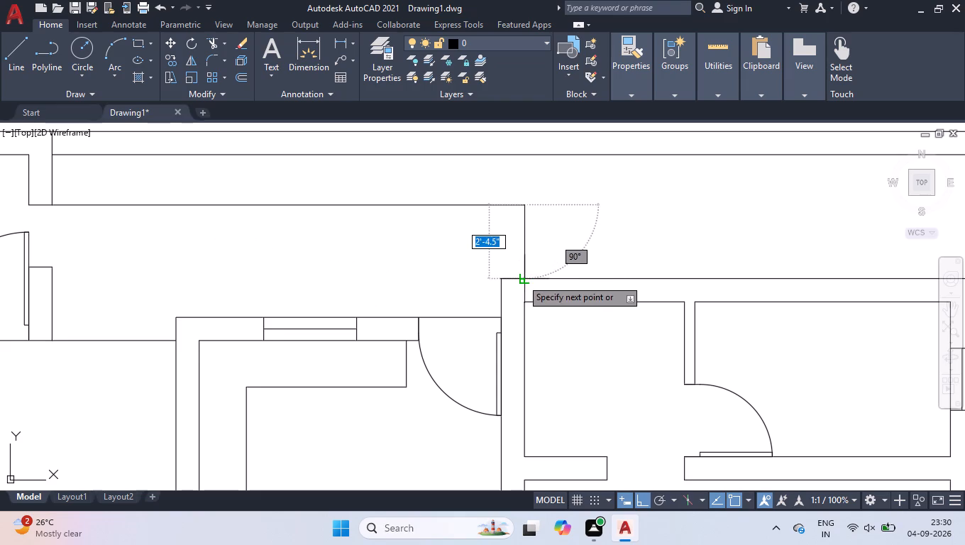
{"action": "left_click", "coordinate": [522, 280]}
{"action": "key", "text": "space"}
Set both new lines to the dashed ACAD_ISO02 linetype with a linetype scale of 0.5.
{"action": "left_click", "coordinate": [551, 191]}
{"action": "left_click", "coordinate": [498, 224]}
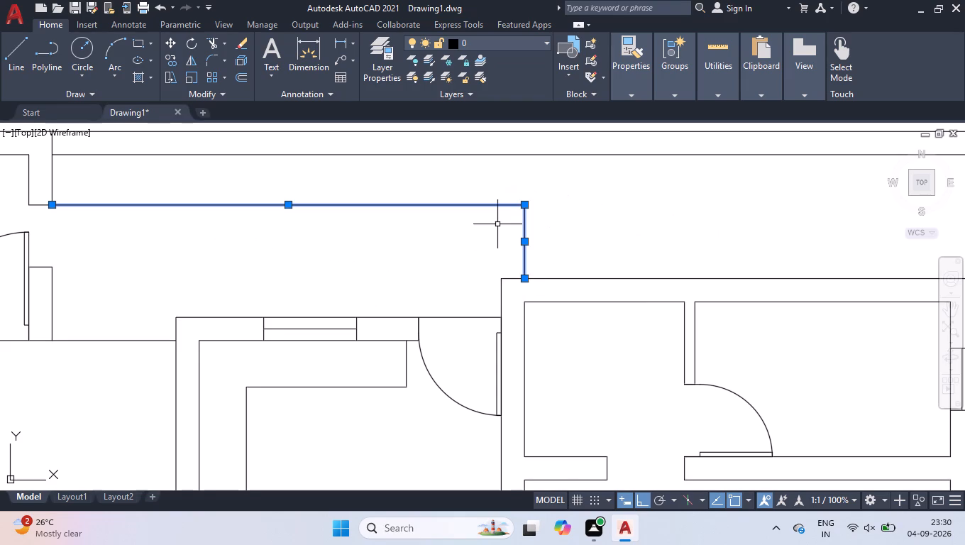
{"action": "key", "text": "ctrl+1"}
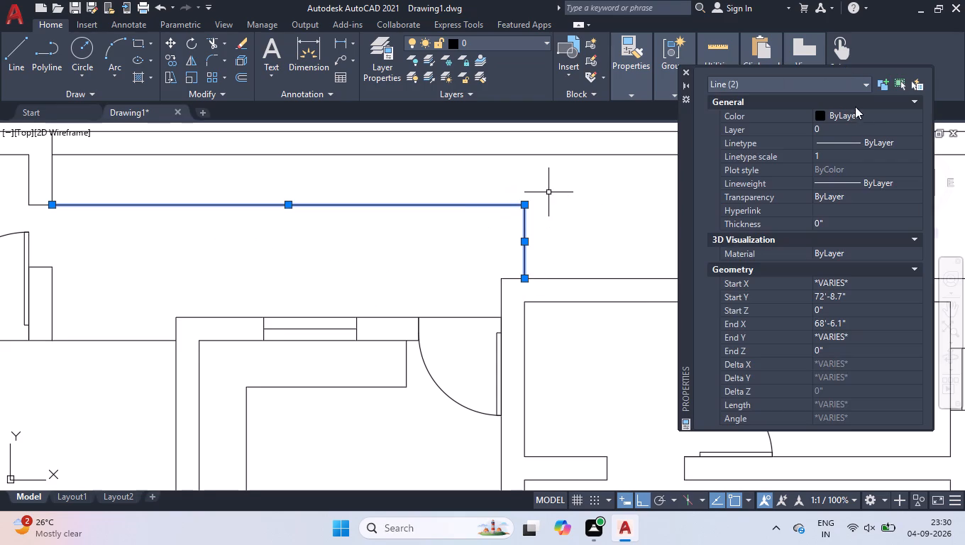
{"action": "double_click", "coordinate": [834, 142]}
{"action": "left_click", "coordinate": [832, 185]}
{"action": "left_click", "coordinate": [833, 157]}
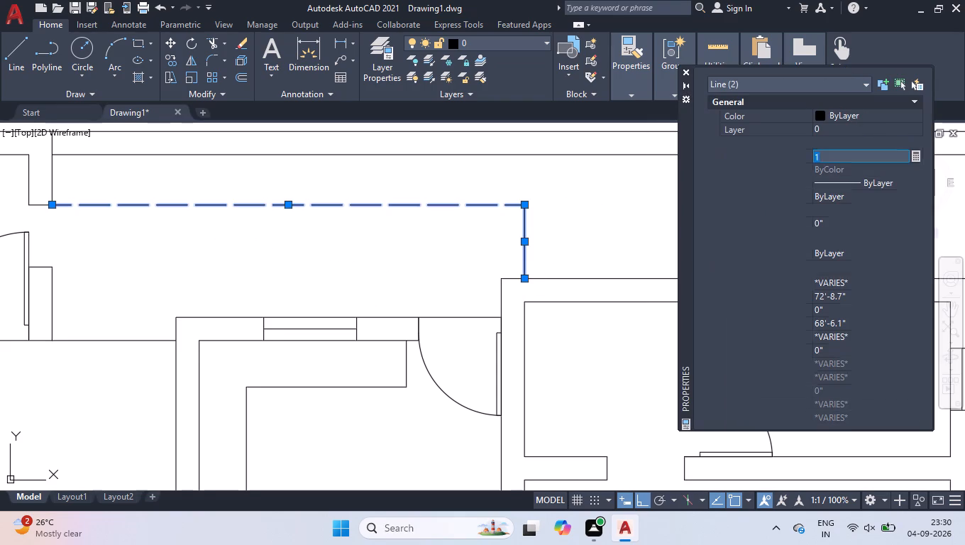
{"action": "type", "text": "0."}
{"action": "key", "text": "5"}
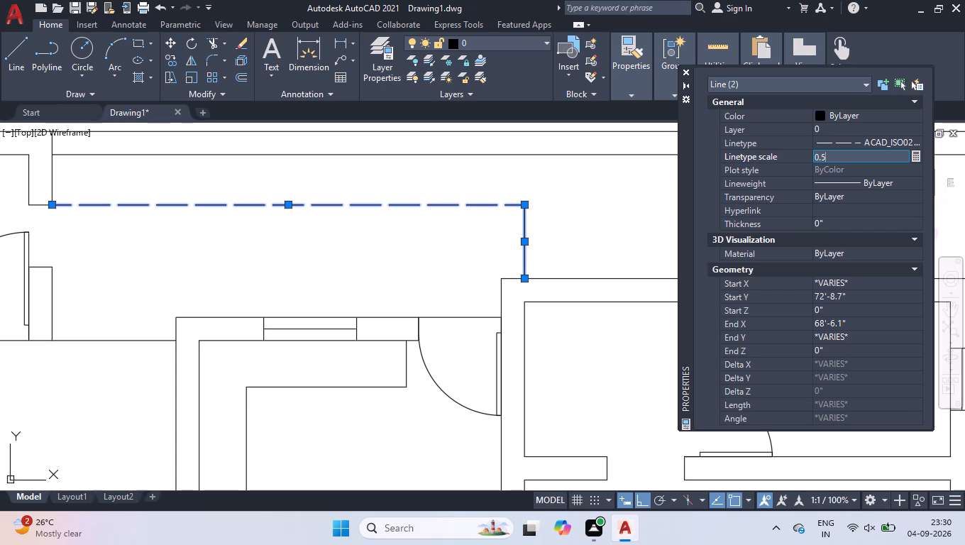
{"action": "key", "text": "Return"}
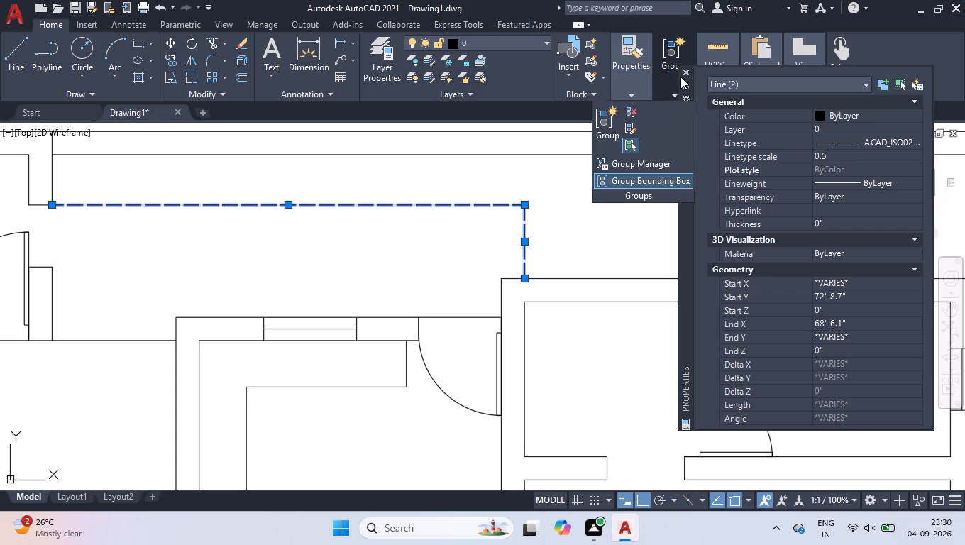
{"action": "left_click", "coordinate": [685, 74]}
{"action": "right_click", "coordinate": [646, 222]}
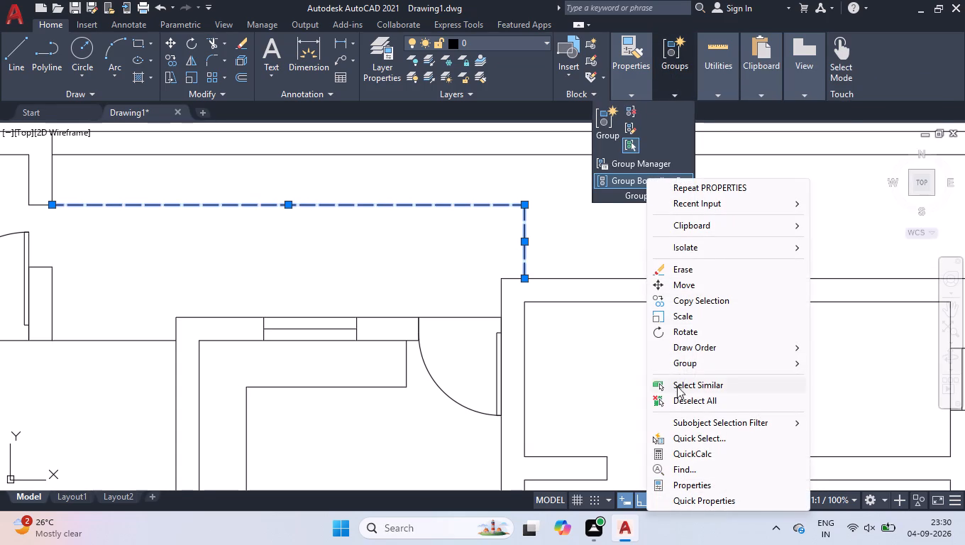
Draw a vertical line across the opening between the northwest room's wall end and the wall stub beside its door.
{"action": "left_click", "coordinate": [681, 402]}
{"action": "scroll", "coordinate": [470, 294], "scroll_direction": "down", "scroll_amount": 1}
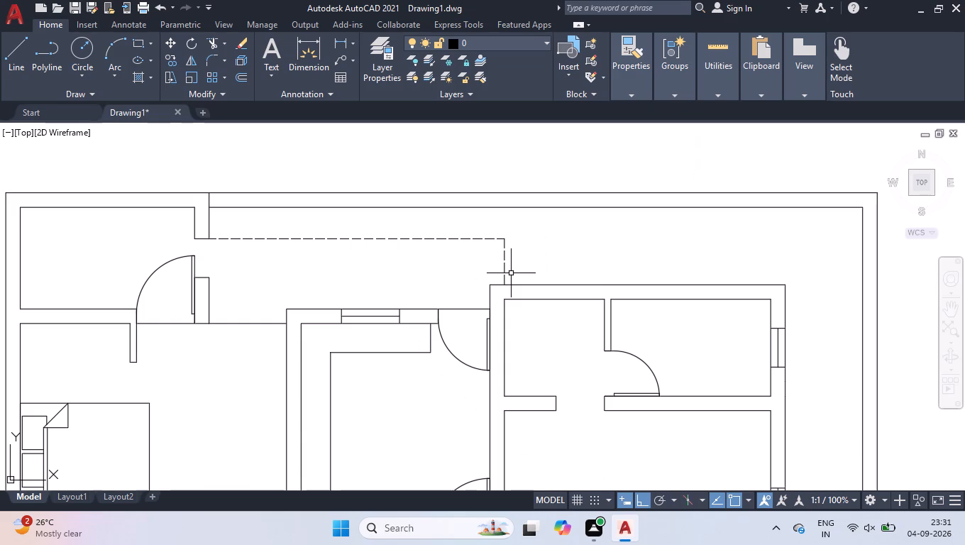
{"action": "key", "text": "l"}
{"action": "key", "text": "Return"}
{"action": "scroll", "coordinate": [182, 260], "scroll_direction": "up", "scroll_amount": 2}
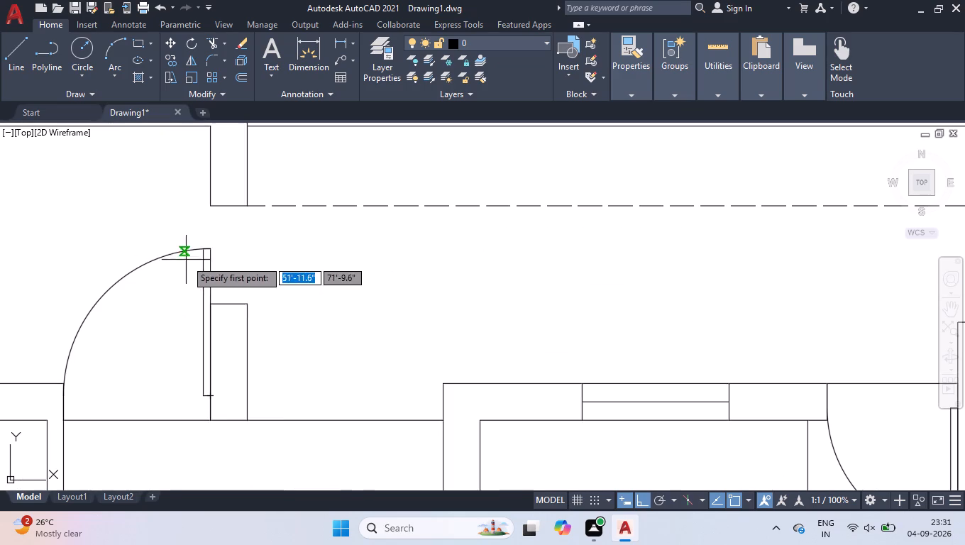
{"action": "left_click", "coordinate": [226, 300]}
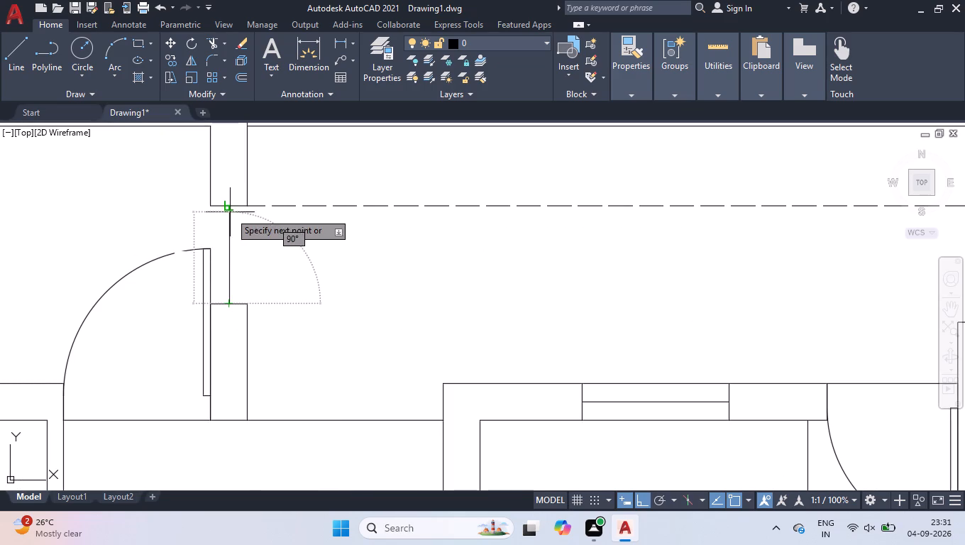
{"action": "left_click", "coordinate": [229, 206]}
{"action": "key", "text": "space"}
{"action": "scroll", "coordinate": [229, 209], "scroll_direction": "down", "scroll_amount": 2}
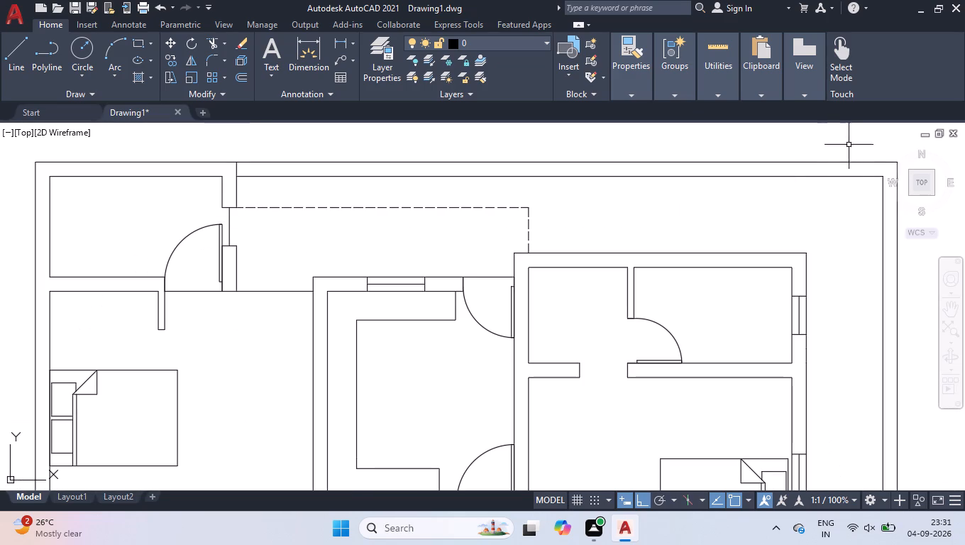
Hatch the connected west-side walls, from the northwest room to the southwest room, with the ANSI32 pattern in colour 8.
{"action": "left_click", "coordinate": [922, 185]}
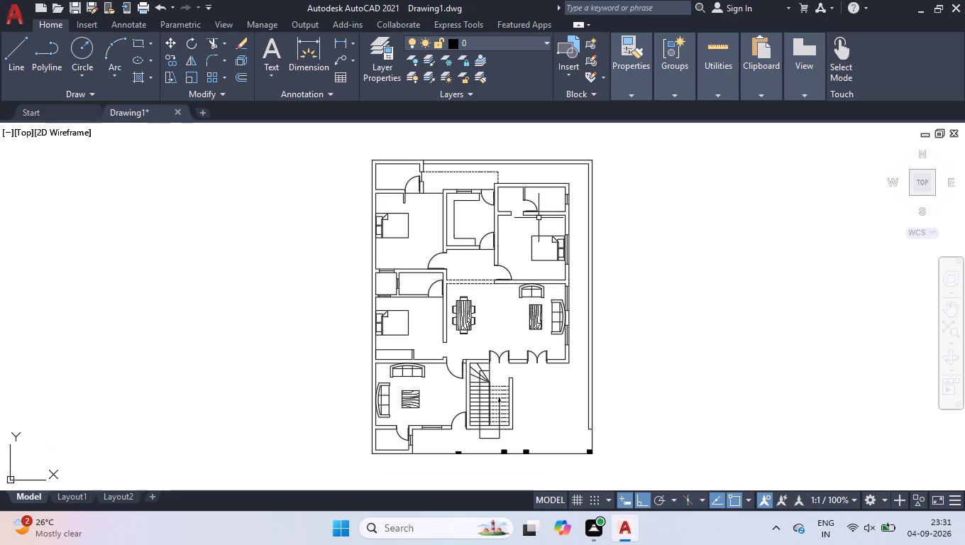
{"action": "scroll", "coordinate": [407, 187], "scroll_direction": "up", "scroll_amount": 1}
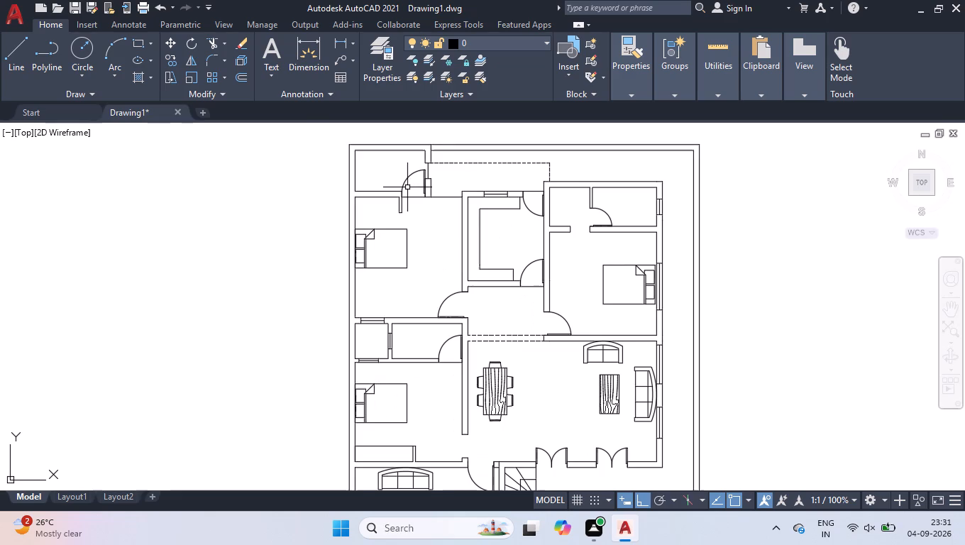
{"action": "left_click", "coordinate": [139, 80]}
{"action": "left_click", "coordinate": [402, 58]}
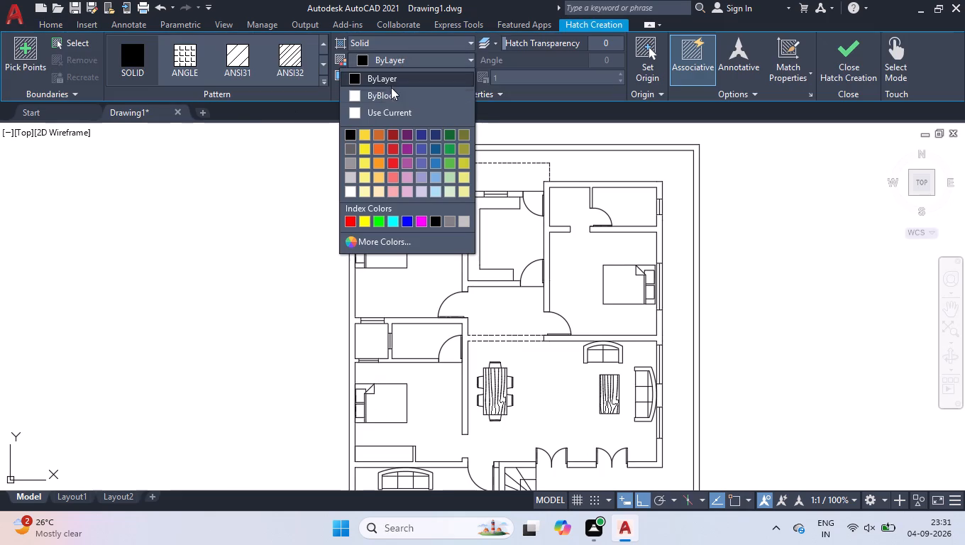
{"action": "left_click", "coordinate": [453, 219]}
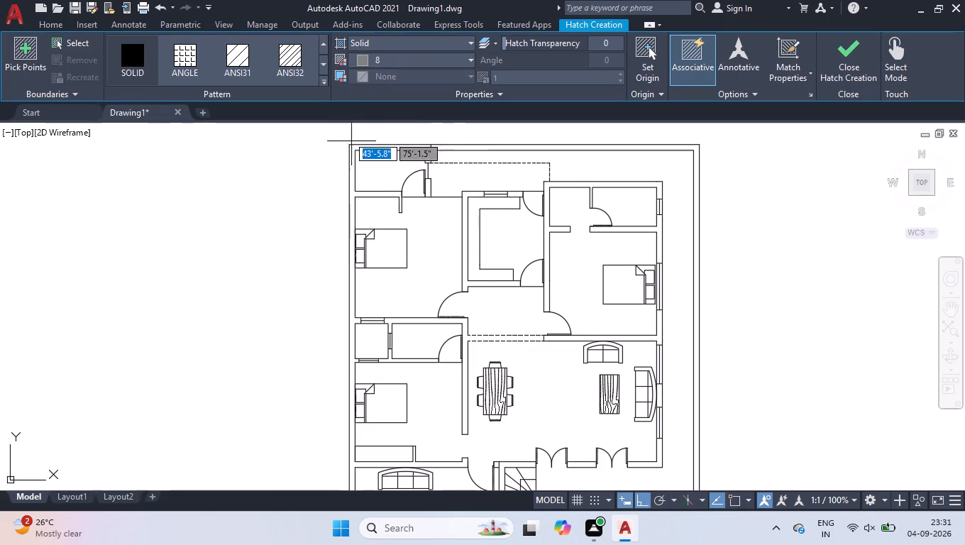
{"action": "left_click", "coordinate": [292, 56]}
{"action": "scroll", "coordinate": [409, 143], "scroll_direction": "up", "scroll_amount": 3}
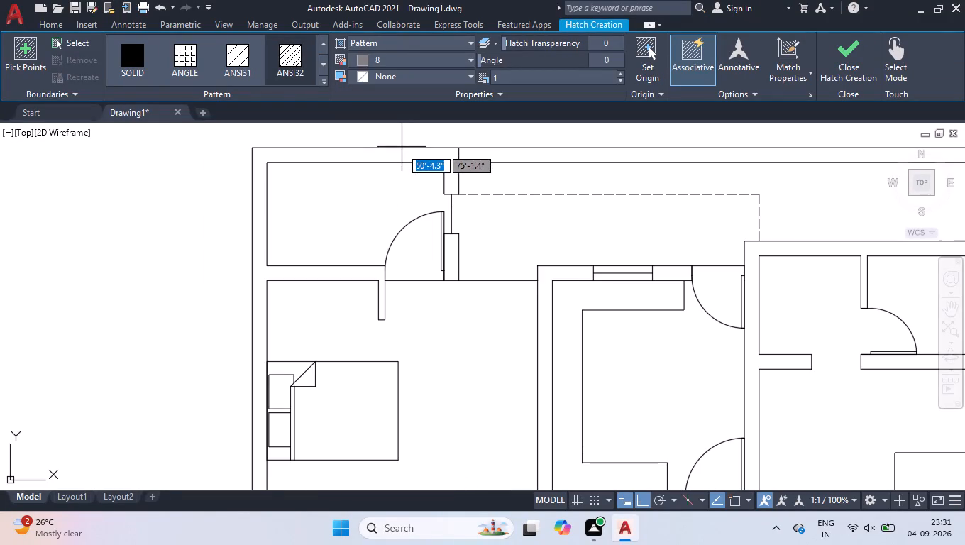
{"action": "left_click", "coordinate": [399, 154]}
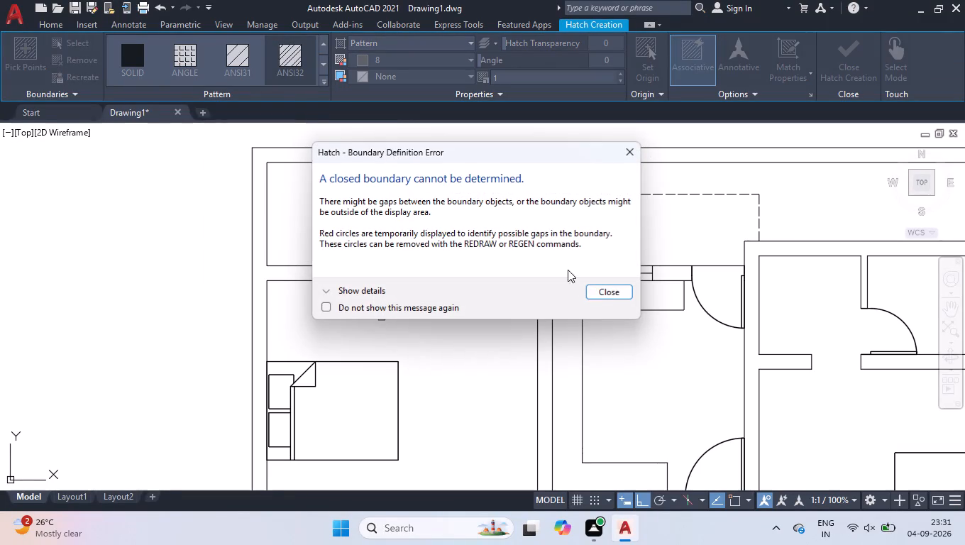
{"action": "left_click", "coordinate": [603, 292]}
{"action": "scroll", "coordinate": [422, 242], "scroll_direction": "down", "scroll_amount": 2}
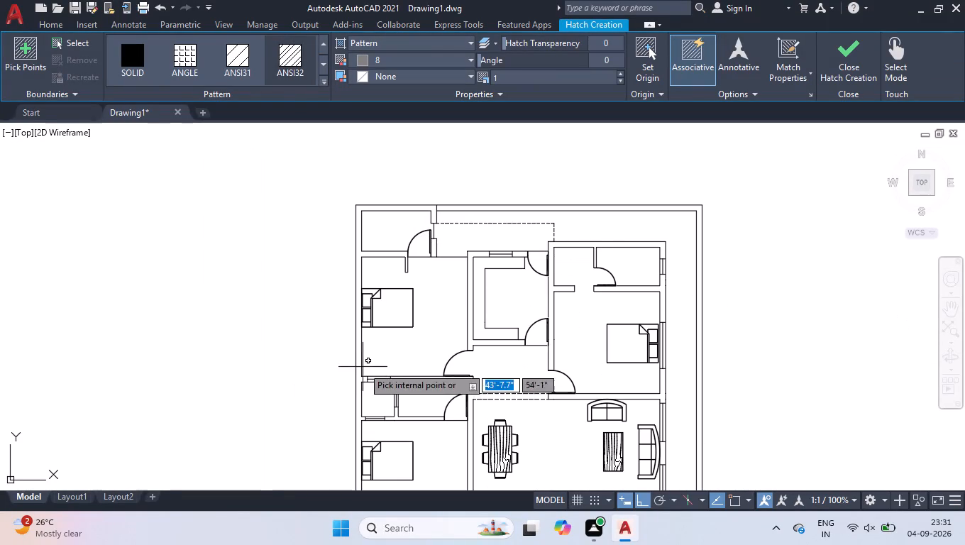
{"action": "scroll", "coordinate": [468, 167], "scroll_direction": "down", "scroll_amount": 1}
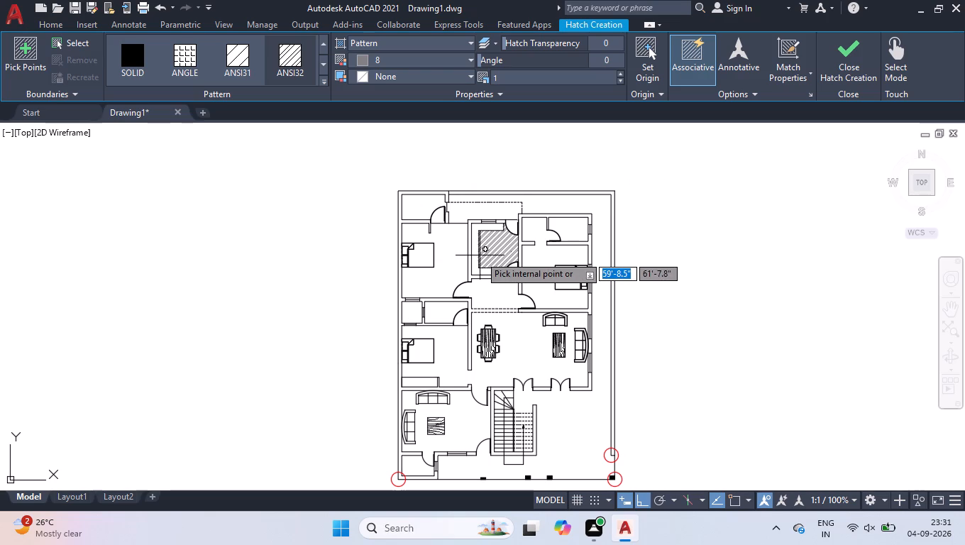
{"action": "left_click", "coordinate": [434, 192]}
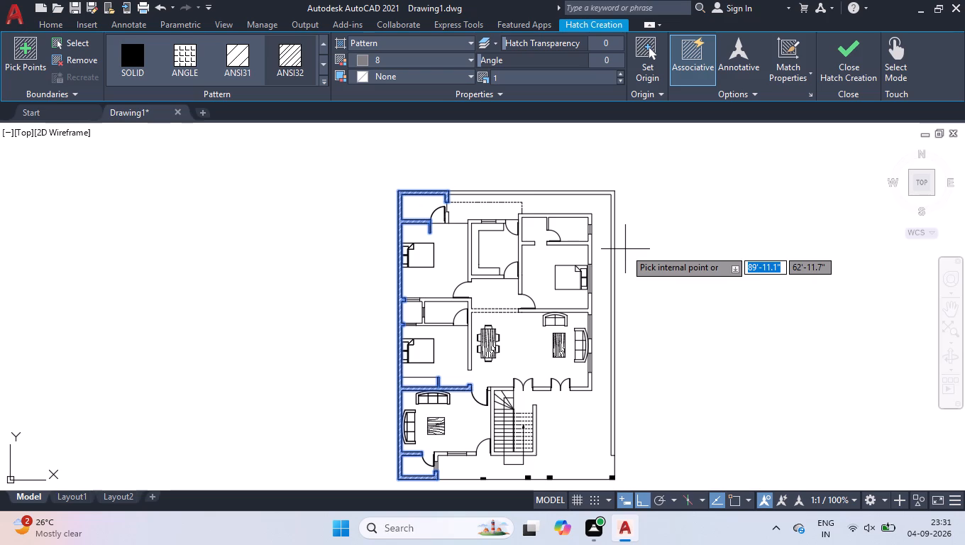
{"action": "key", "text": "Return"}
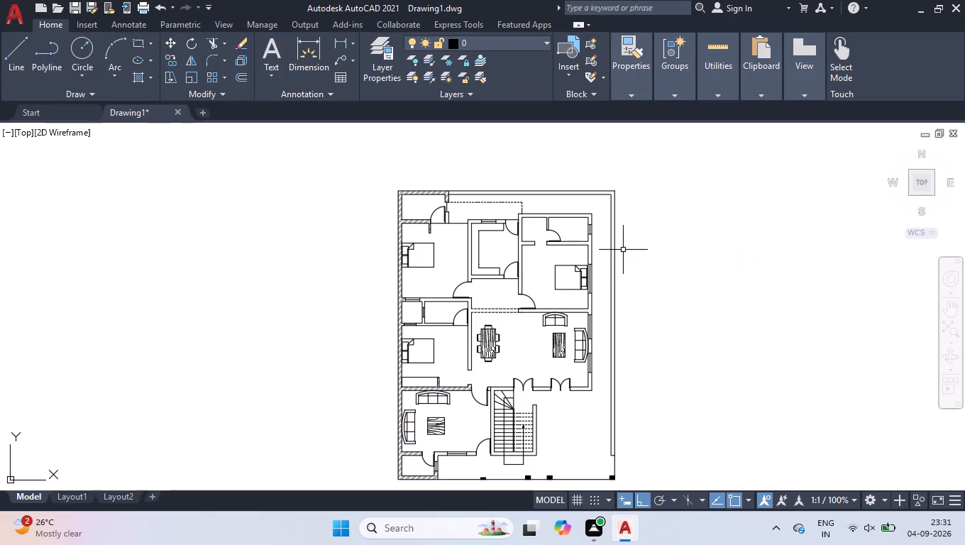
Draw a short line across the east boundary wall, level with the inner face of the living room's south wall.
{"action": "key", "text": "l"}
{"action": "key", "text": "Return"}
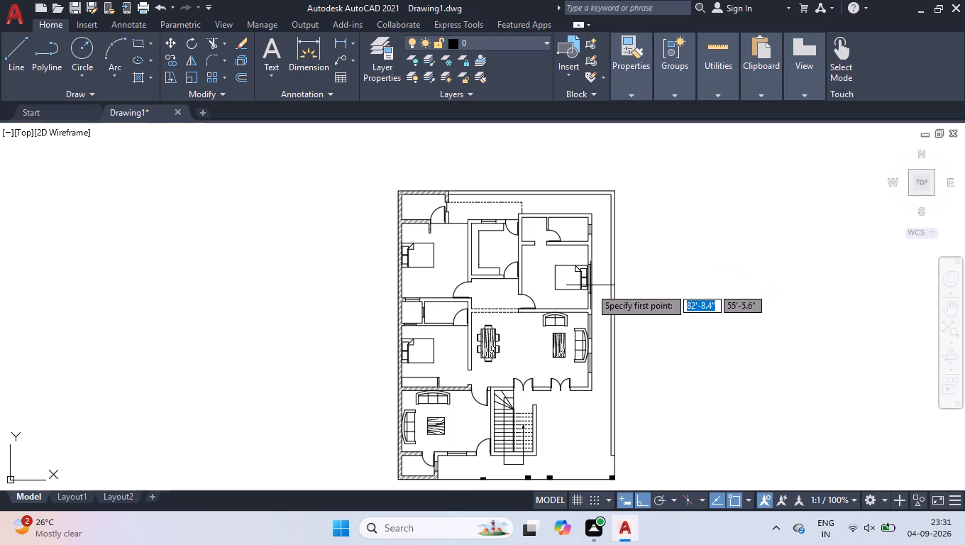
{"action": "scroll", "coordinate": [602, 390], "scroll_direction": "up", "scroll_amount": 4}
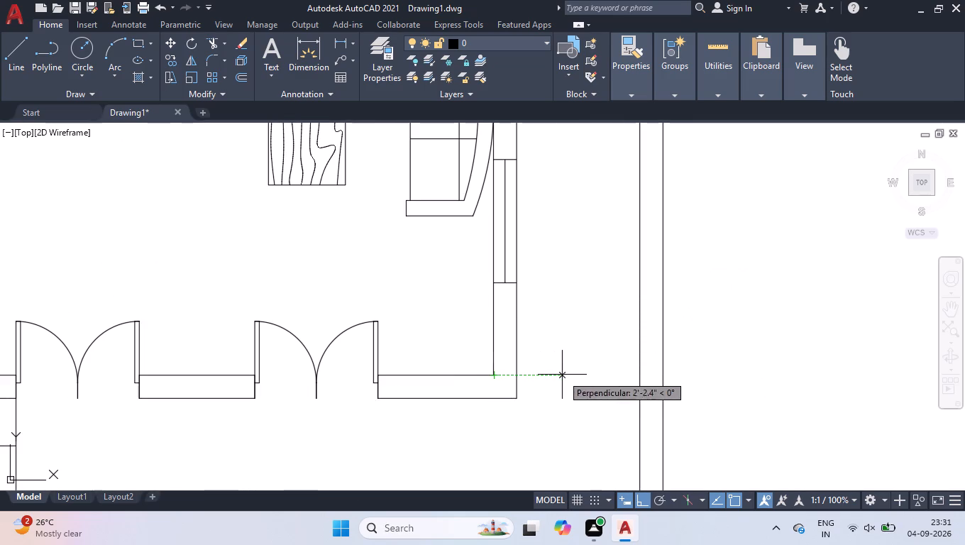
{"action": "left_click", "coordinate": [636, 378]}
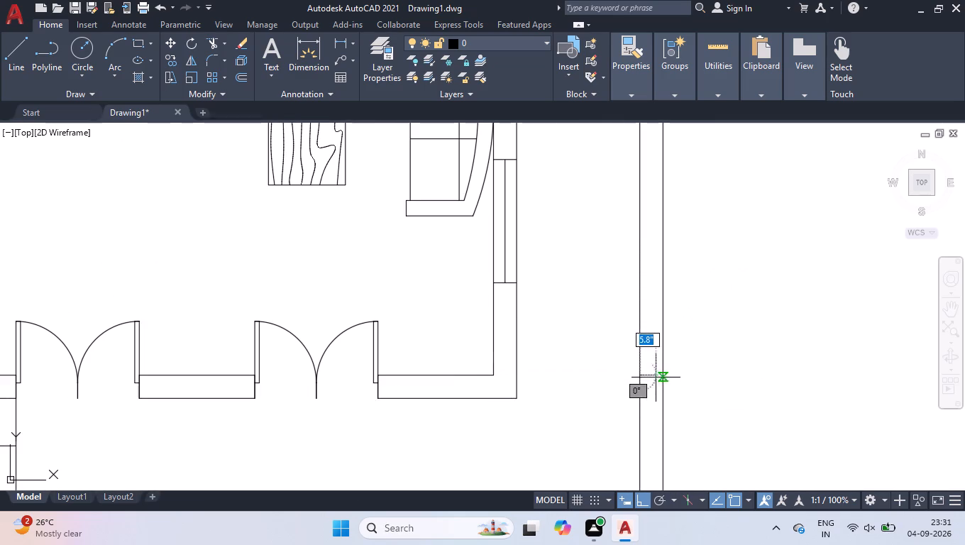
{"action": "left_click", "coordinate": [660, 378]}
{"action": "key", "text": "space"}
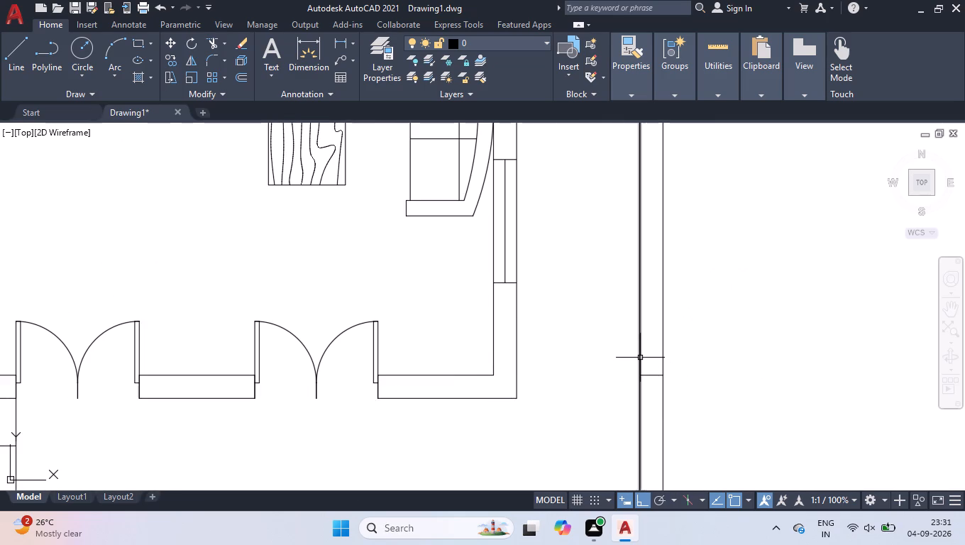
Trim the east boundary wall's inner line north of the new cross line.
{"action": "type", "text": "tr"}
{"action": "key", "text": "Return"}
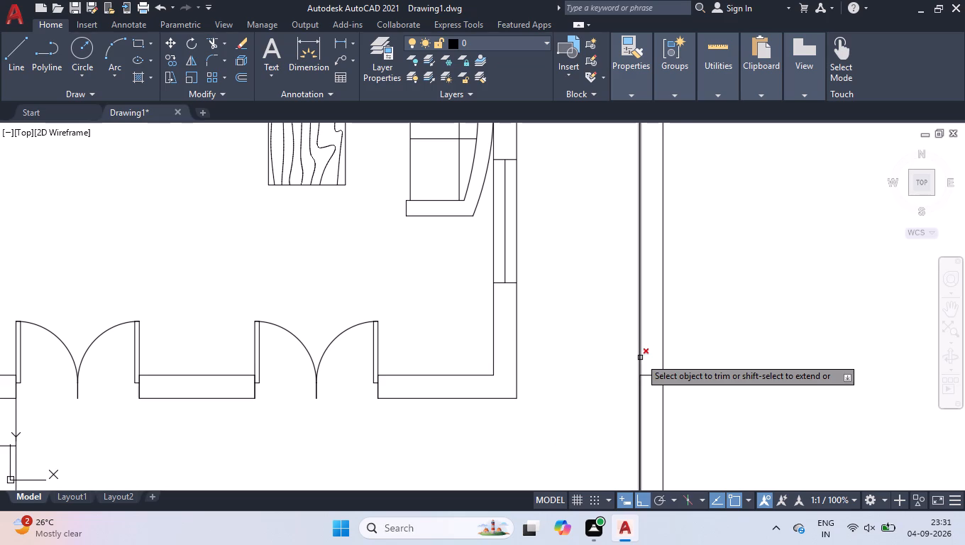
{"action": "left_click", "coordinate": [638, 347]}
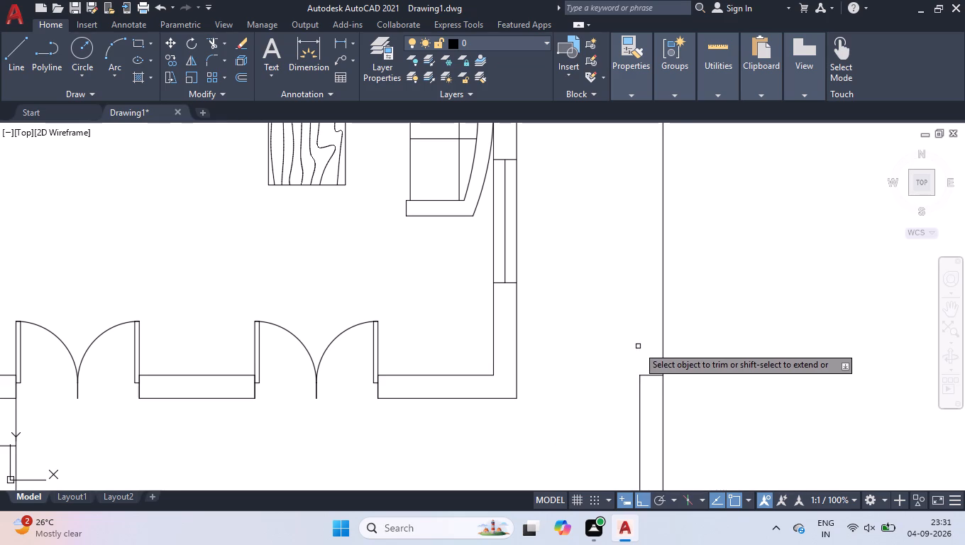
{"action": "key", "text": "Return"}
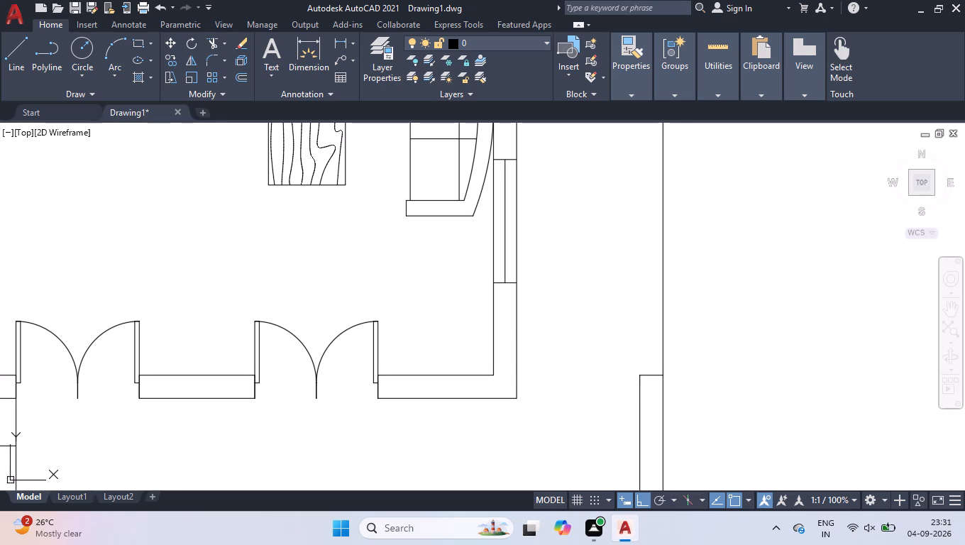
Draw a new inner boundary line from the east cross line north to the north wall and west to the northwest room's hatched wall.
{"action": "scroll", "coordinate": [570, 248], "scroll_direction": "down", "scroll_amount": 3}
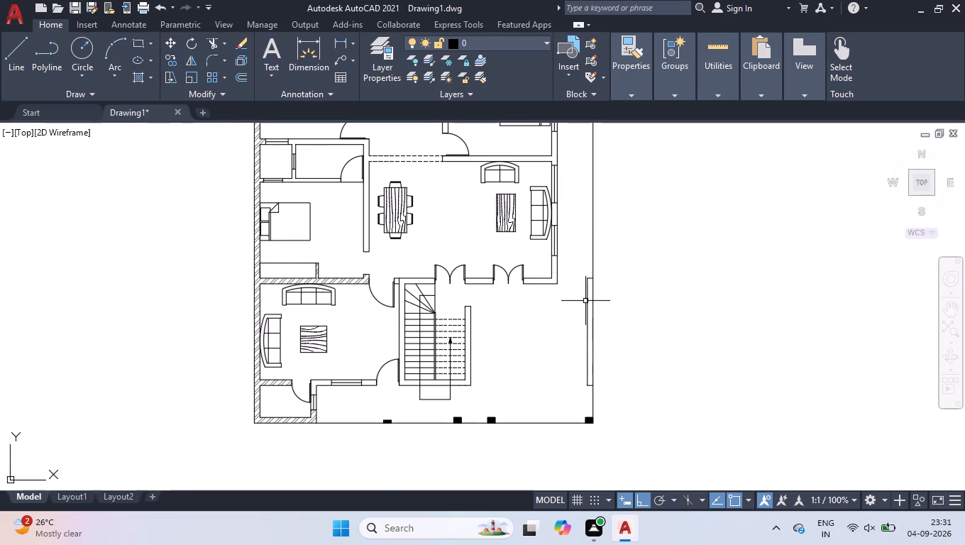
{"action": "scroll", "coordinate": [585, 301], "scroll_direction": "up", "scroll_amount": 2}
{"action": "scroll", "coordinate": [590, 287], "scroll_direction": "down", "scroll_amount": 2}
{"action": "scroll", "coordinate": [588, 310], "scroll_direction": "up", "scroll_amount": 1}
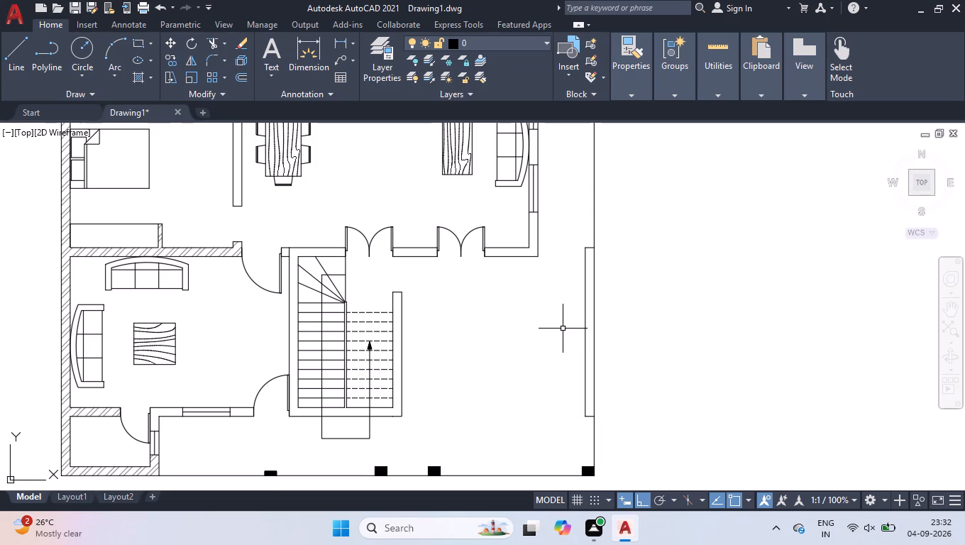
{"action": "key", "text": "l"}
{"action": "key", "text": "Return"}
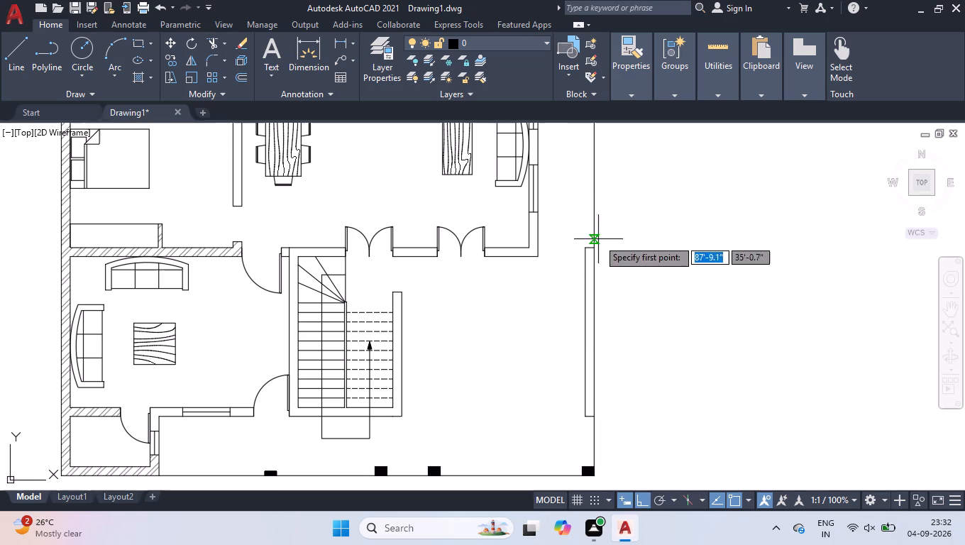
{"action": "scroll", "coordinate": [598, 232], "scroll_direction": "up", "scroll_amount": 3}
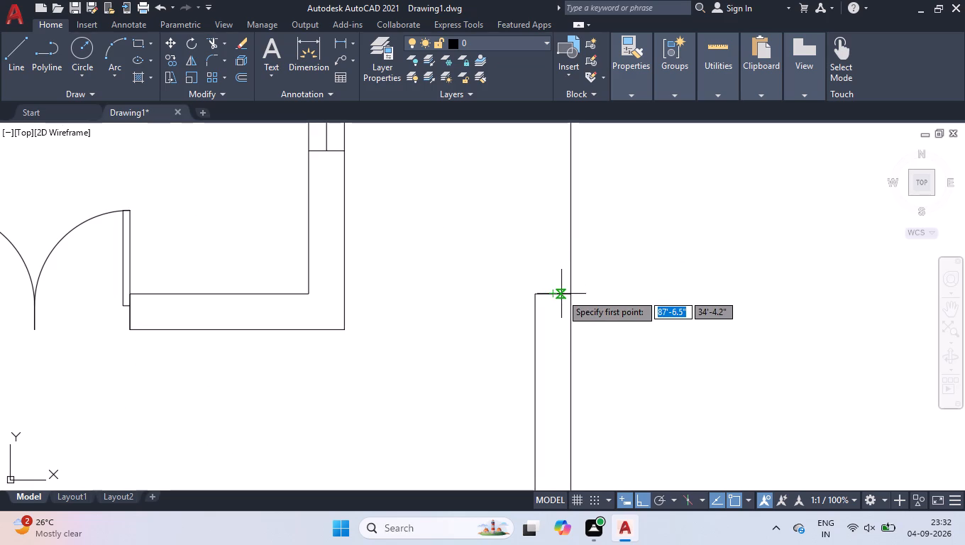
{"action": "left_click", "coordinate": [561, 294]}
{"action": "scroll", "coordinate": [555, 229], "scroll_direction": "down", "scroll_amount": 6}
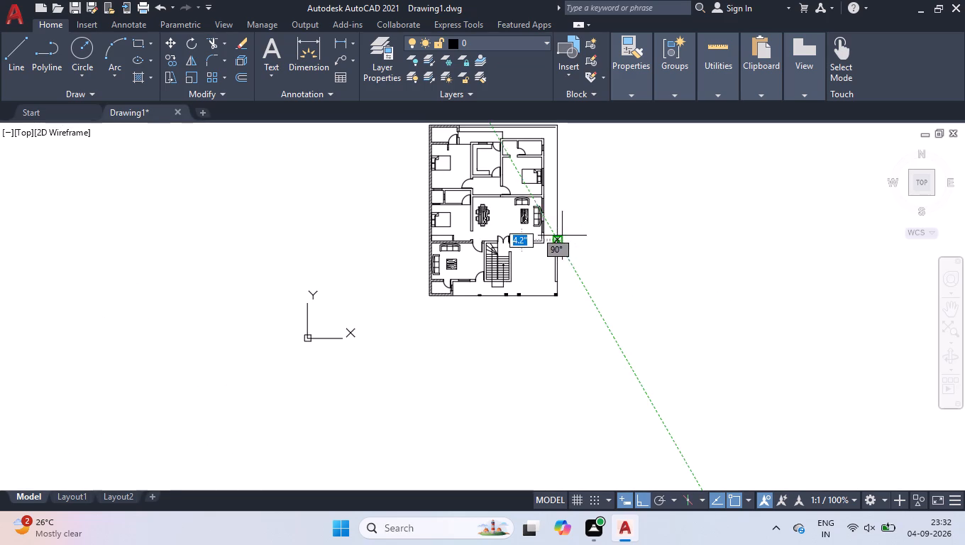
{"action": "scroll", "coordinate": [562, 236], "scroll_direction": "down", "scroll_amount": 1}
{"action": "scroll", "coordinate": [567, 175], "scroll_direction": "up", "scroll_amount": 4}
{"action": "scroll", "coordinate": [475, 127], "scroll_direction": "up", "scroll_amount": 3}
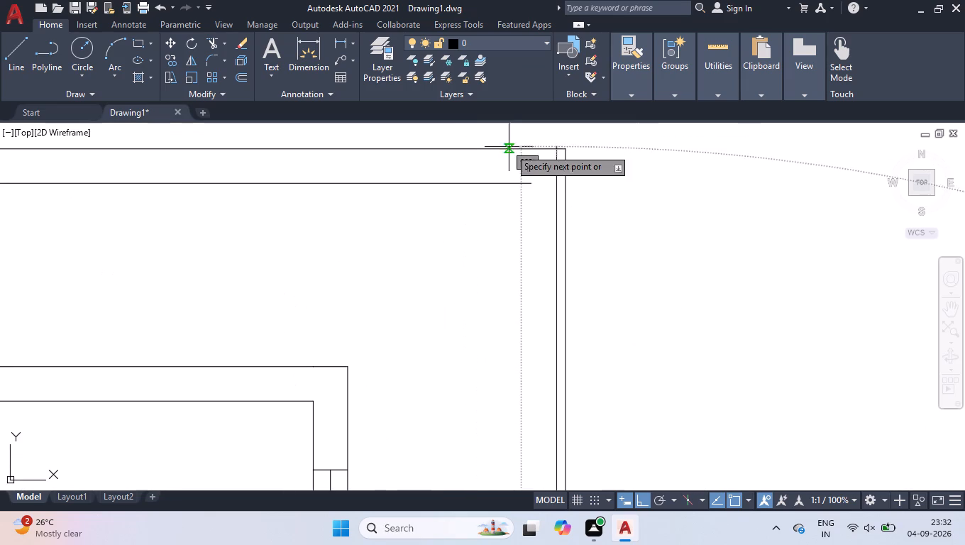
{"action": "left_click", "coordinate": [552, 182]}
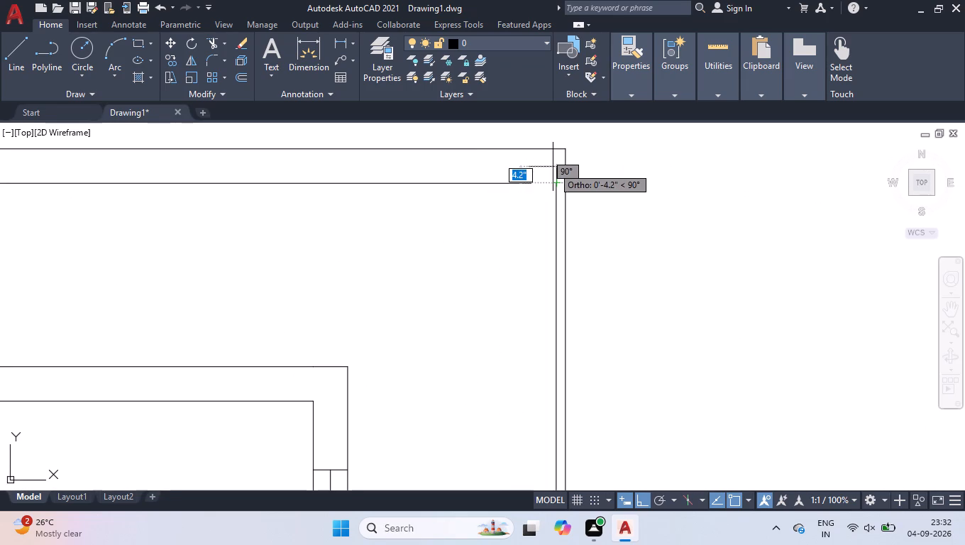
{"action": "left_click", "coordinate": [558, 160]}
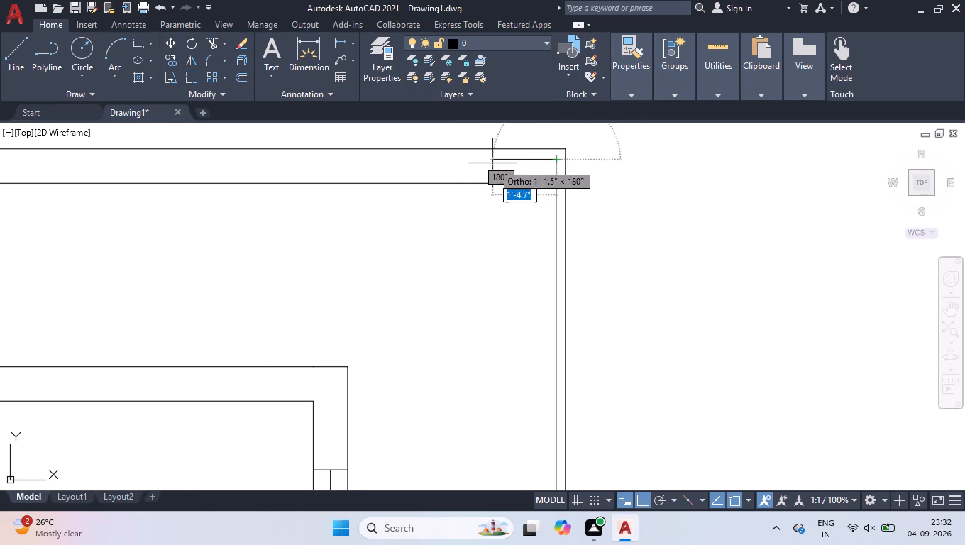
{"action": "scroll", "coordinate": [481, 165], "scroll_direction": "down", "scroll_amount": 4}
{"action": "scroll", "coordinate": [247, 167], "scroll_direction": "up", "scroll_amount": 4}
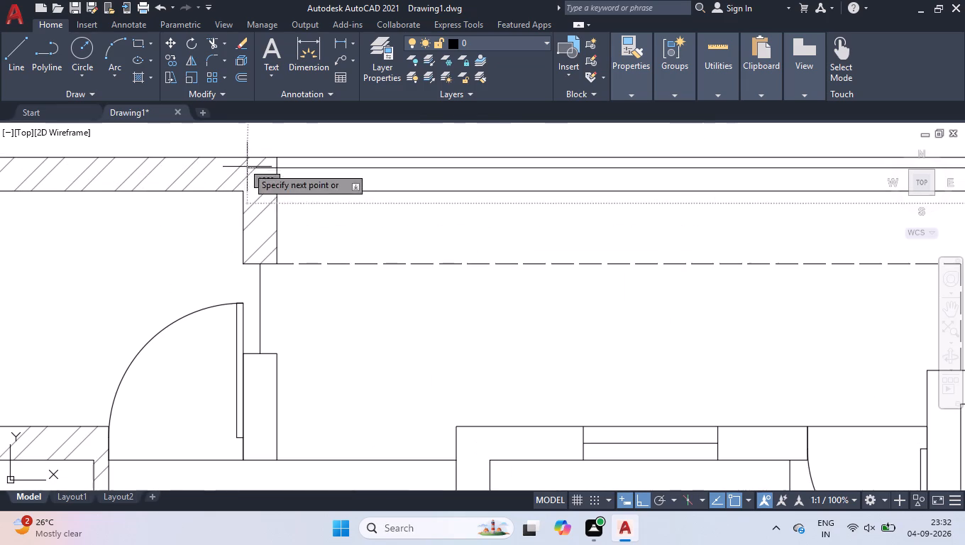
{"action": "left_click", "coordinate": [277, 170]}
{"action": "key", "text": "space"}
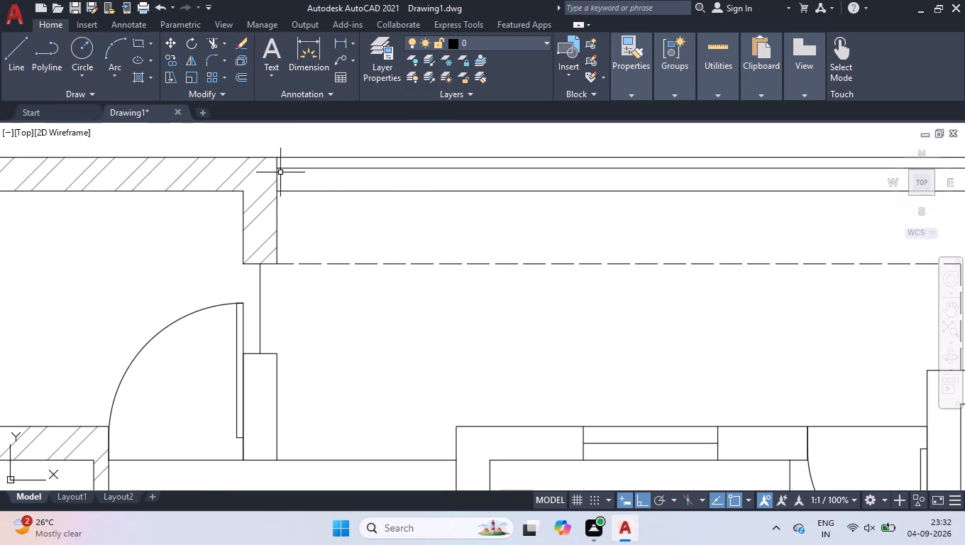
Delete the old inner line of the north boundary wall.
{"action": "left_click", "coordinate": [335, 190]}
{"action": "key", "text": "Delete"}
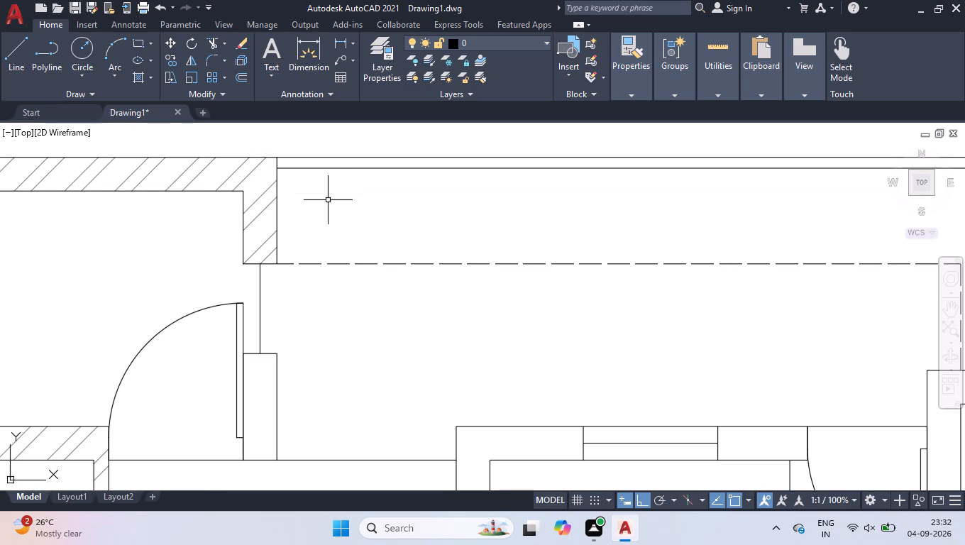
Hatch the thick southern section of the east boundary wall with ANSI32 in colour 8.
{"action": "scroll", "coordinate": [352, 223], "scroll_direction": "down", "scroll_amount": 2}
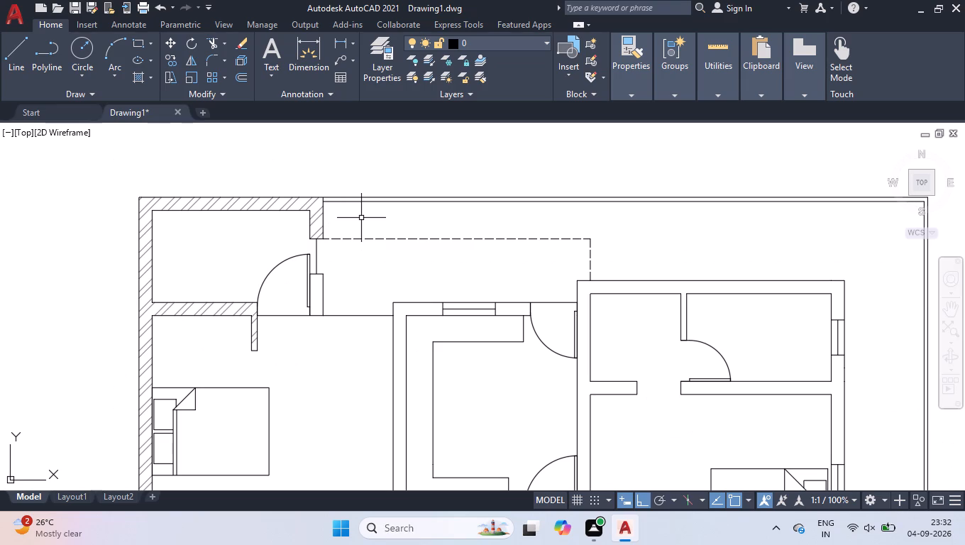
{"action": "scroll", "coordinate": [370, 209], "scroll_direction": "down", "scroll_amount": 2}
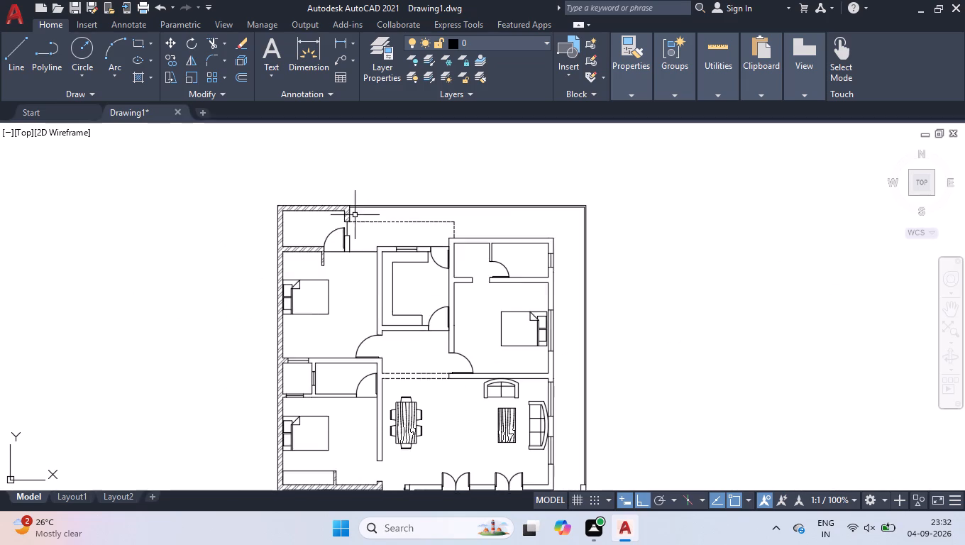
{"action": "scroll", "coordinate": [355, 214], "scroll_direction": "down", "scroll_amount": 1}
{"action": "left_click", "coordinate": [139, 75]}
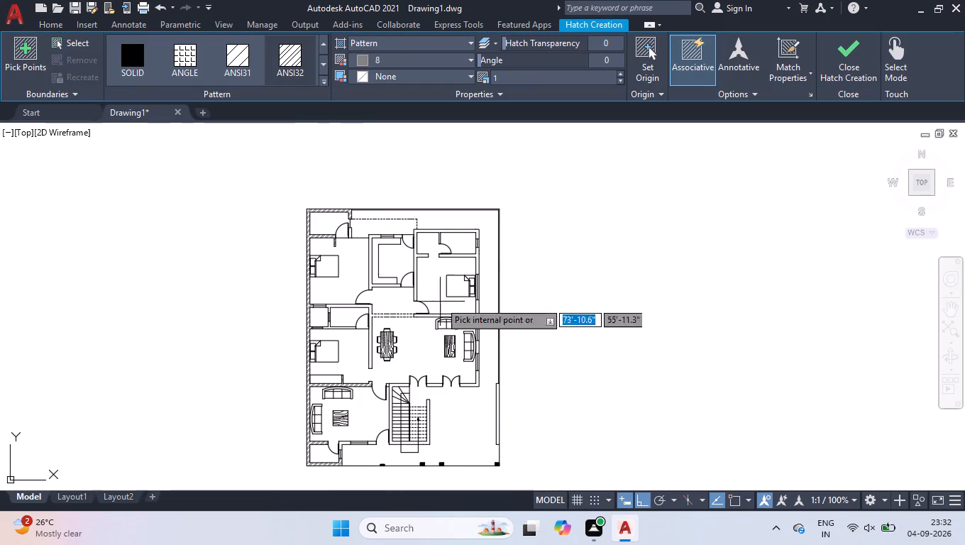
{"action": "scroll", "coordinate": [492, 424], "scroll_direction": "up", "scroll_amount": 3}
{"action": "left_click", "coordinate": [508, 411]}
{"action": "scroll", "coordinate": [526, 314], "scroll_direction": "down", "scroll_amount": 1}
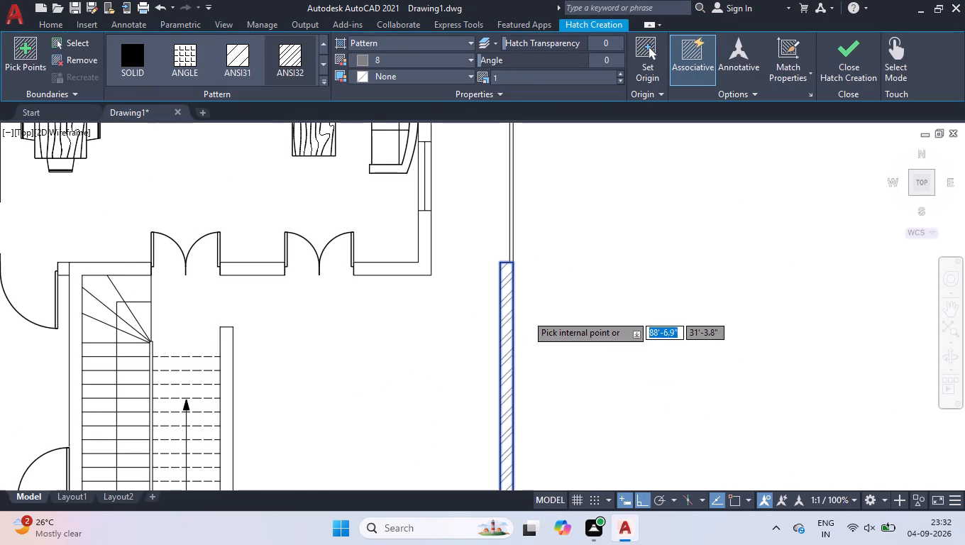
Hatch the living room's southeast corner wall, the pier between its east windows and its north wall with ANSI32 in colour 8.
{"action": "scroll", "coordinate": [526, 314], "scroll_direction": "down", "scroll_amount": 2}
{"action": "scroll", "coordinate": [504, 312], "scroll_direction": "up", "scroll_amount": 2}
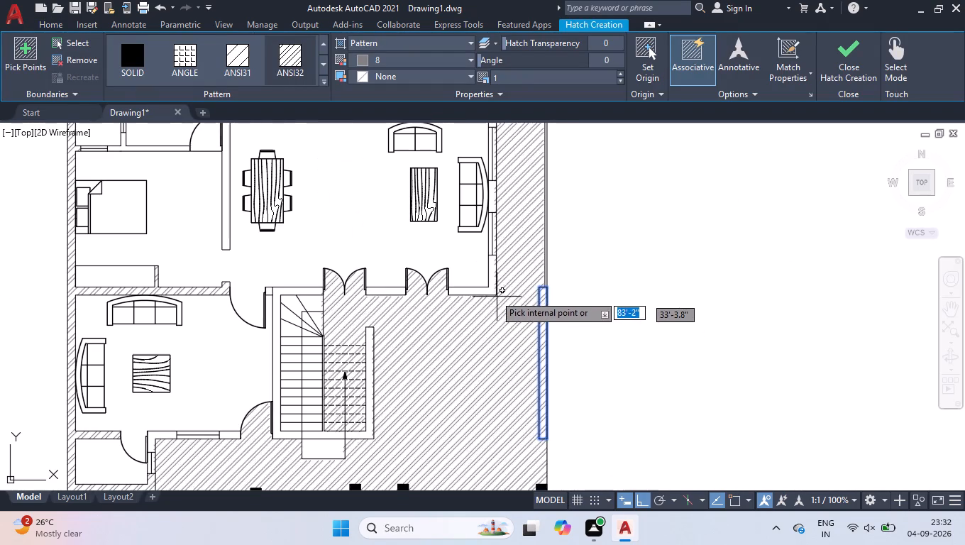
{"action": "left_click", "coordinate": [483, 291]}
{"action": "left_click", "coordinate": [490, 200]}
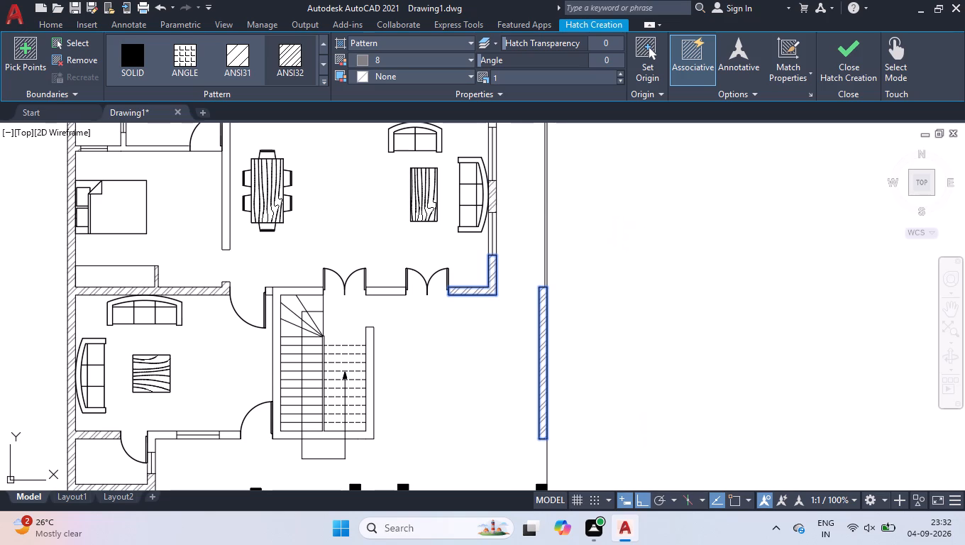
{"action": "scroll", "coordinate": [509, 264], "scroll_direction": "down", "scroll_amount": 2}
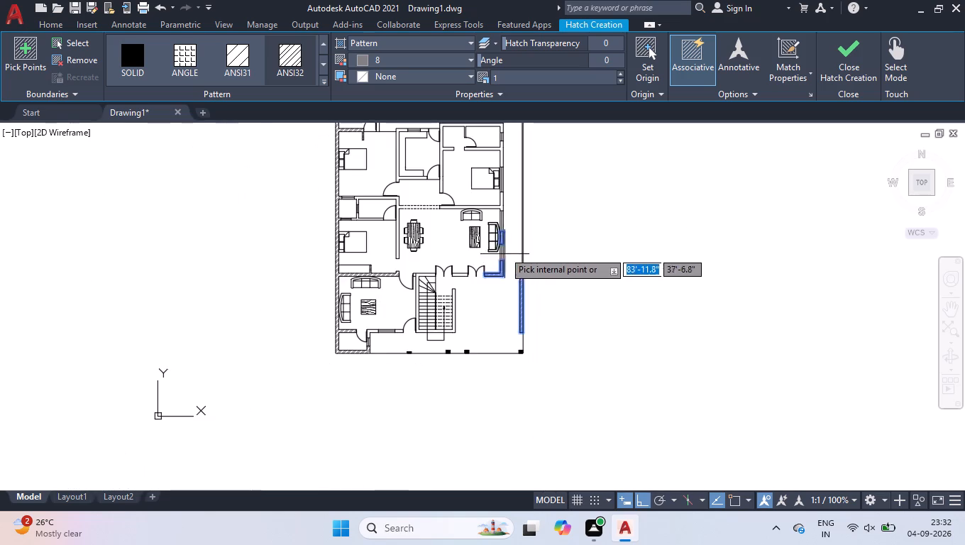
{"action": "scroll", "coordinate": [496, 199], "scroll_direction": "up", "scroll_amount": 3}
{"action": "left_click", "coordinate": [505, 214]}
{"action": "scroll", "coordinate": [526, 265], "scroll_direction": "down", "scroll_amount": 2}
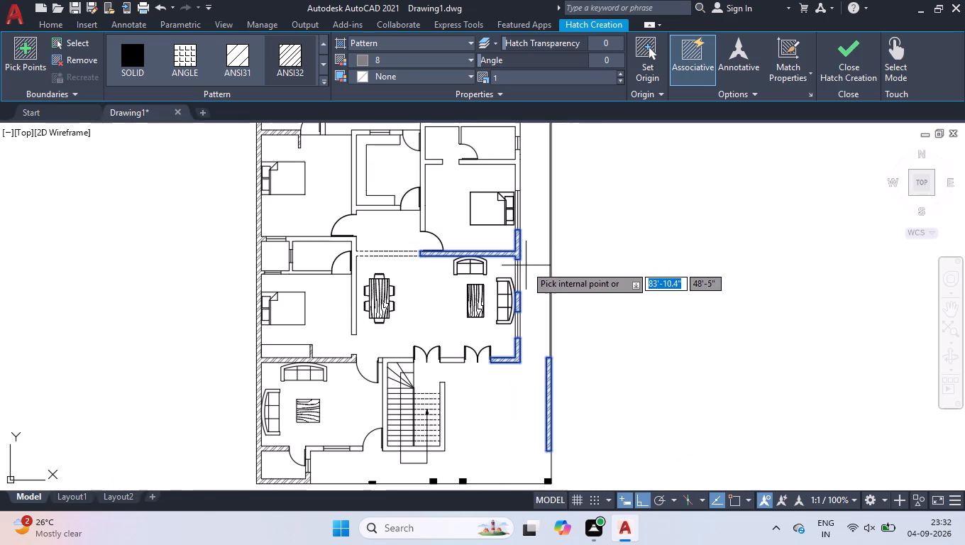
Hatch the wall between the two double doors, the staircase's north and west walls and the short stub beside the door with ANSI32.
{"action": "scroll", "coordinate": [443, 364], "scroll_direction": "up", "scroll_amount": 4}
{"action": "left_click", "coordinate": [460, 354]}
{"action": "scroll", "coordinate": [460, 354], "scroll_direction": "down", "scroll_amount": 1}
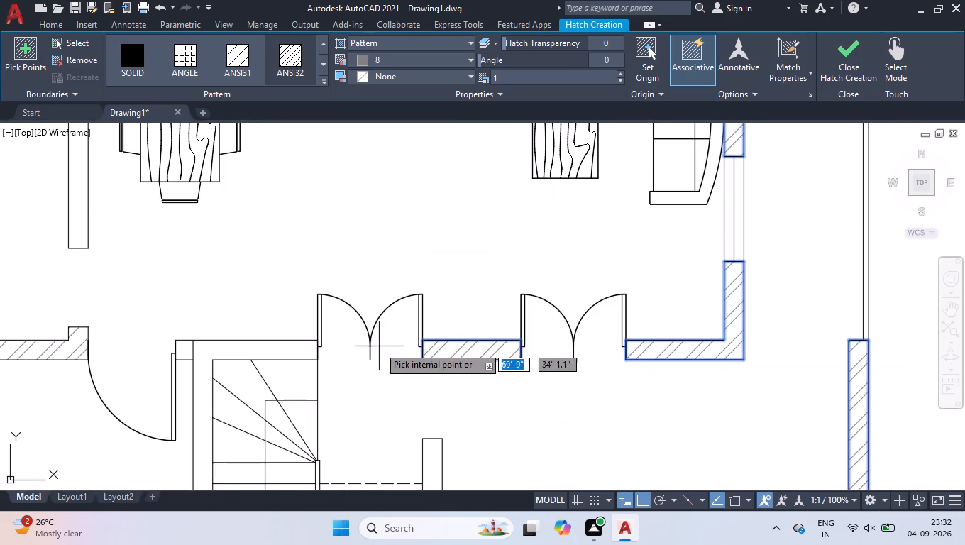
{"action": "left_click", "coordinate": [302, 351]}
{"action": "scroll", "coordinate": [344, 336], "scroll_direction": "down", "scroll_amount": 3}
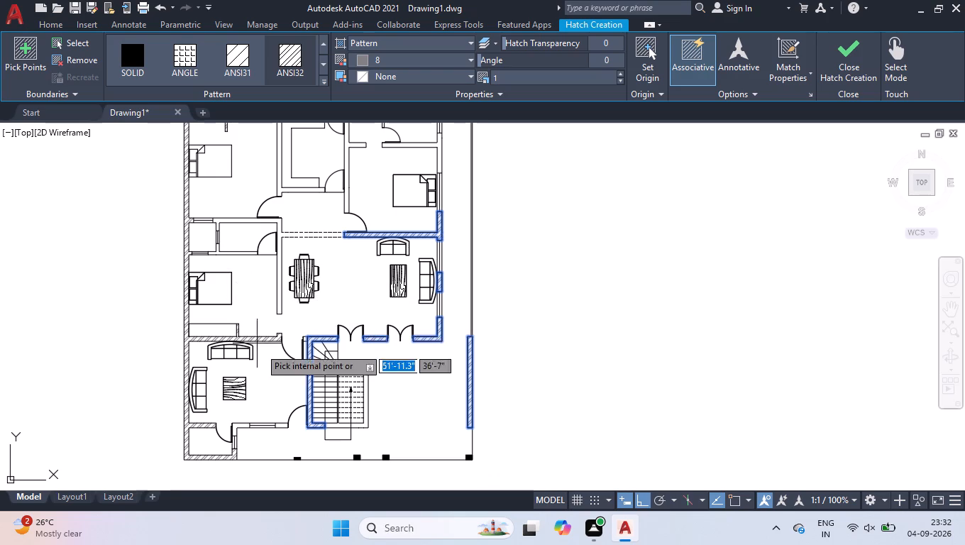
{"action": "scroll", "coordinate": [303, 326], "scroll_direction": "up", "scroll_amount": 3}
{"action": "scroll", "coordinate": [290, 390], "scroll_direction": "up", "scroll_amount": 3}
{"action": "left_click", "coordinate": [321, 360]}
{"action": "scroll", "coordinate": [325, 367], "scroll_direction": "down", "scroll_amount": 3}
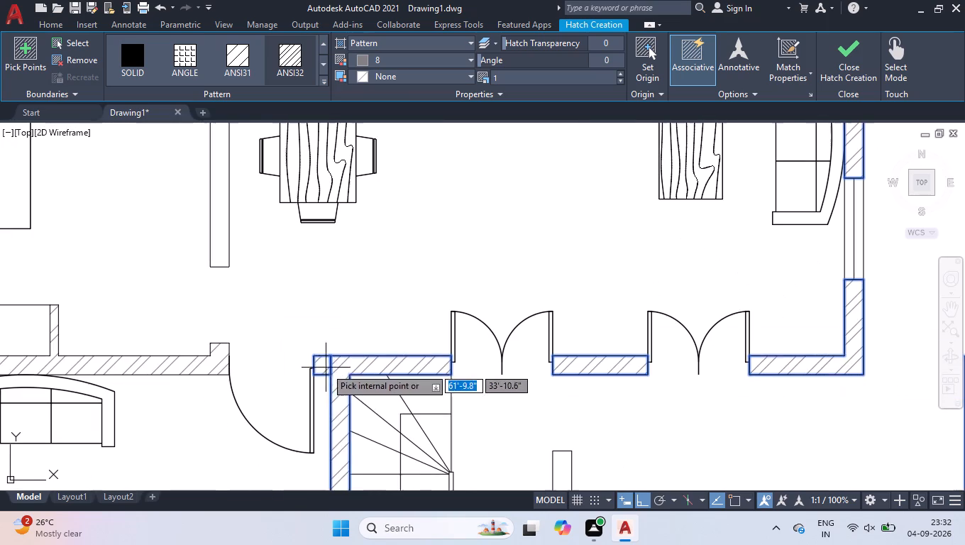
{"action": "scroll", "coordinate": [262, 316], "scroll_direction": "down", "scroll_amount": 4}
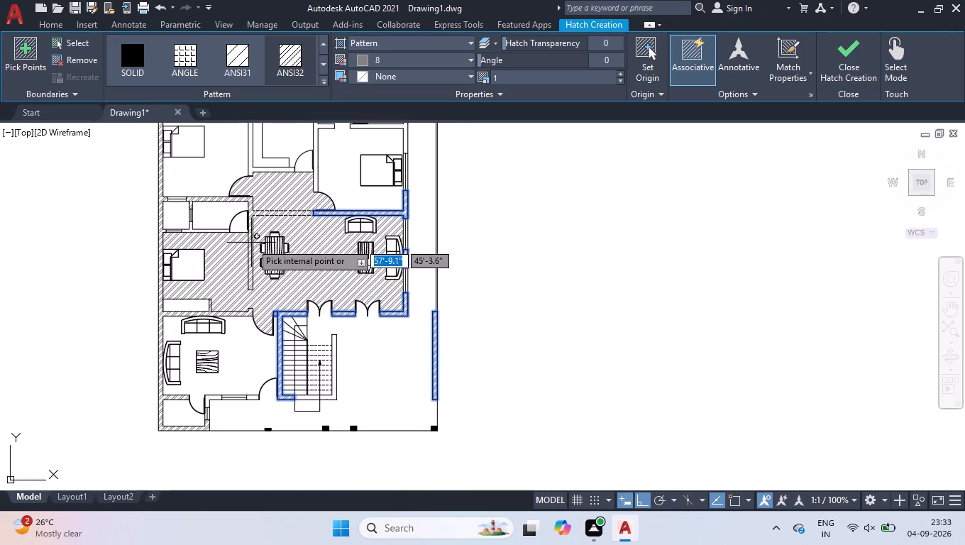
{"action": "scroll", "coordinate": [253, 233], "scroll_direction": "up", "scroll_amount": 1}
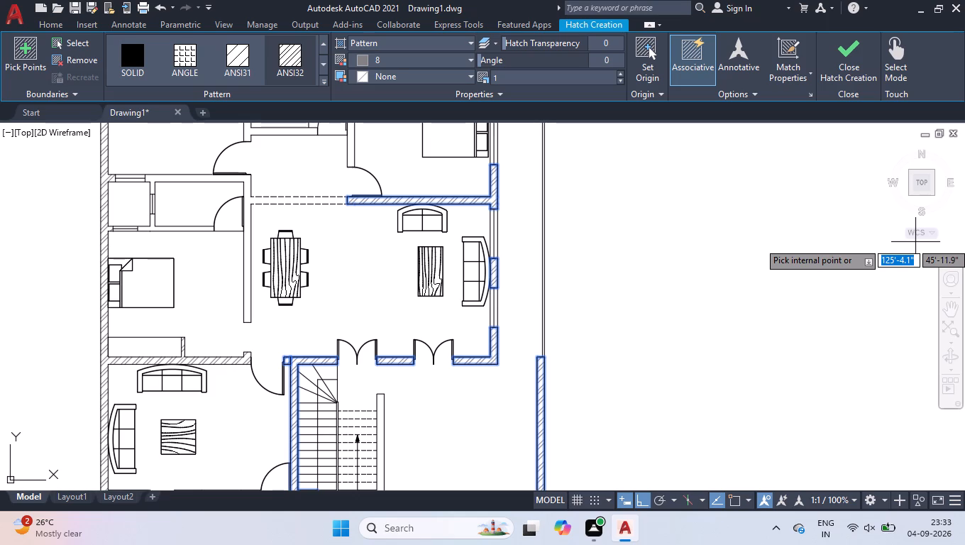
{"action": "key", "text": "Return"}
Draw two solid lines over the dashed lines of the opening north of the dining area, closing the wall up to the hatched section.
{"action": "key", "text": "l"}
{"action": "key", "text": "Return"}
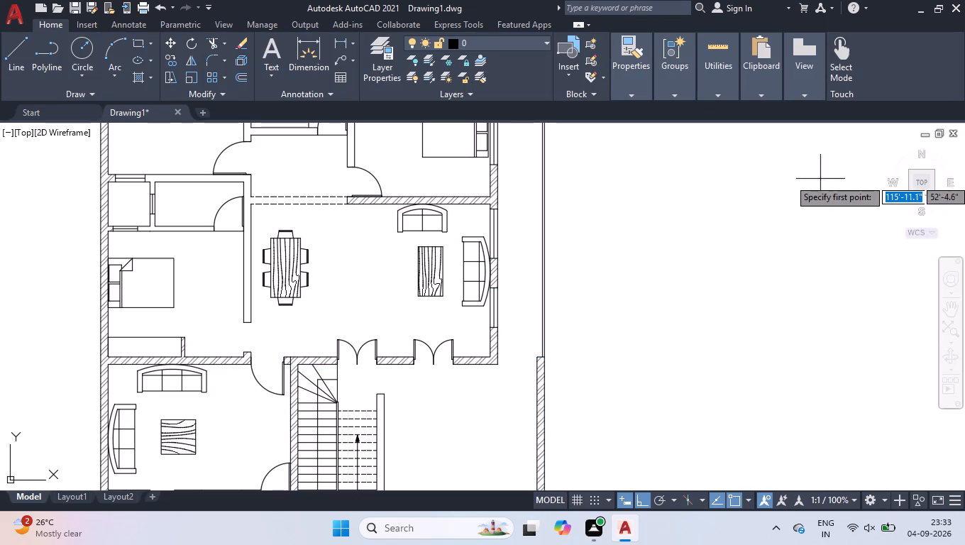
{"action": "scroll", "coordinate": [229, 189], "scroll_direction": "up", "scroll_amount": 3}
{"action": "left_click", "coordinate": [248, 219]}
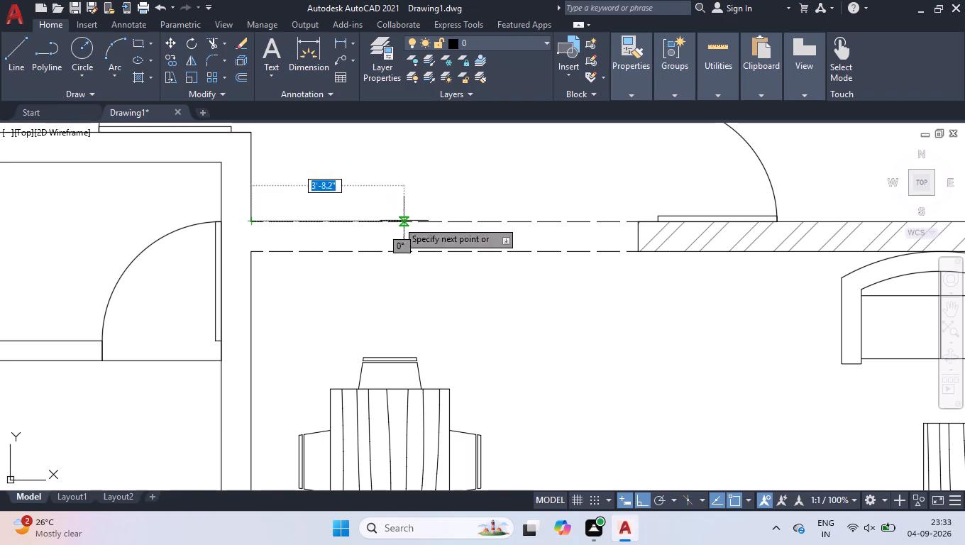
{"action": "left_click", "coordinate": [637, 225]}
{"action": "key", "text": "space"}
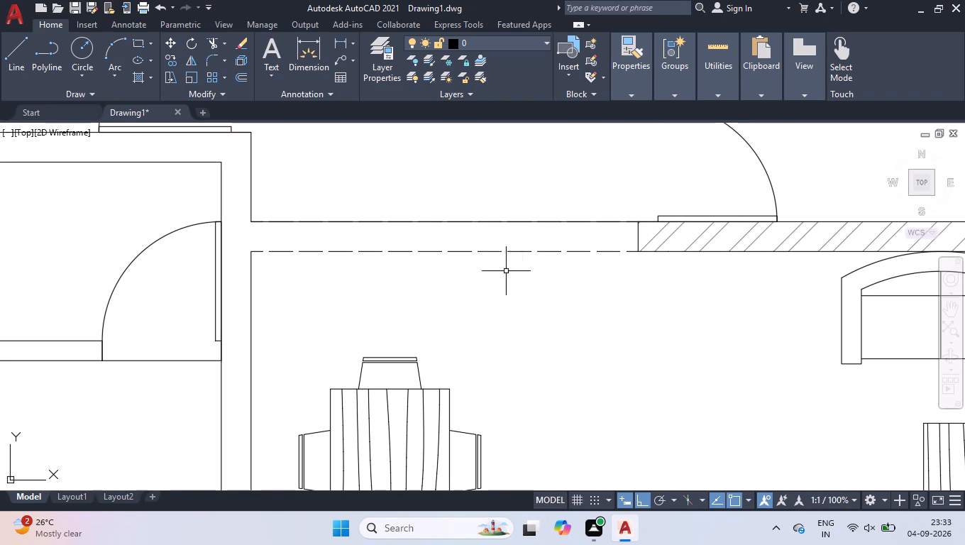
{"action": "key", "text": "space"}
{"action": "left_click", "coordinate": [253, 254]}
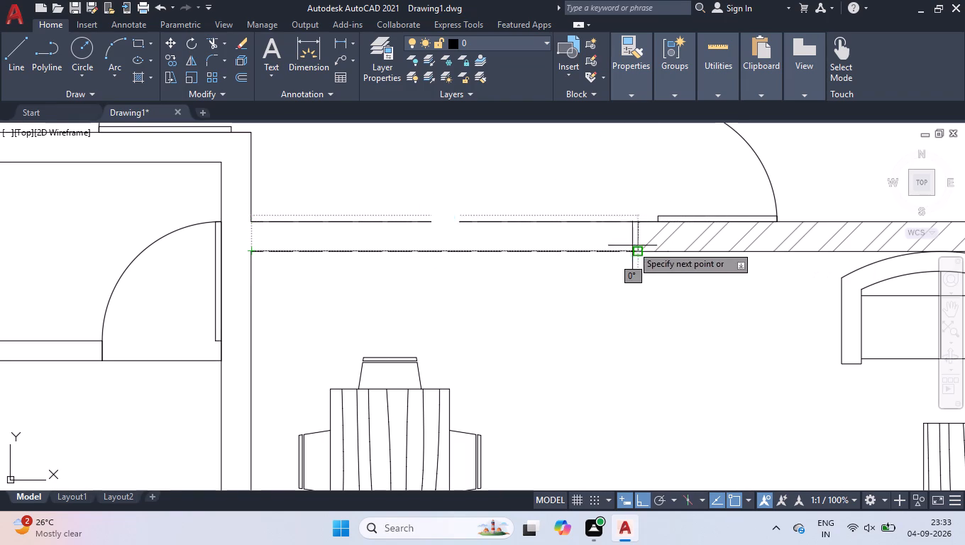
{"action": "left_click", "coordinate": [638, 252]}
{"action": "key", "text": "space"}
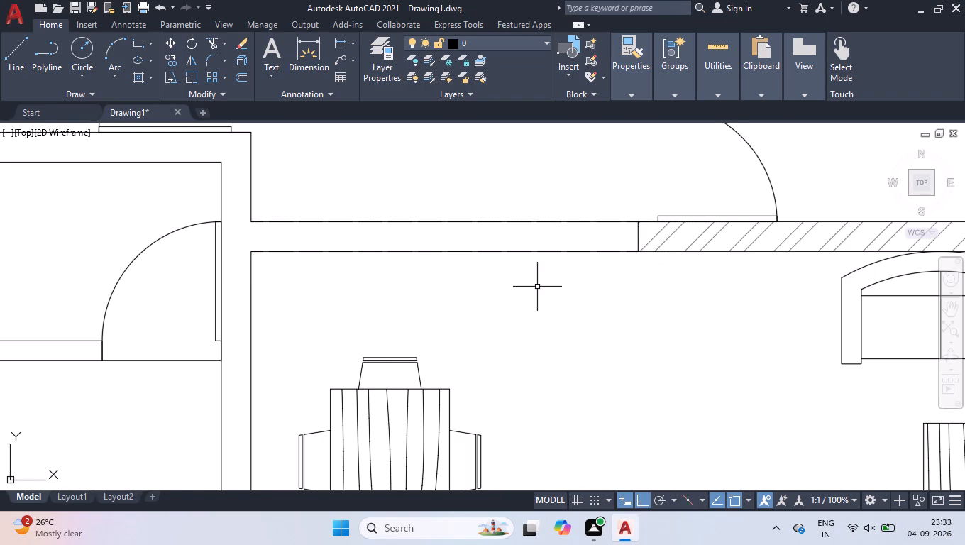
Hatch the dining area's west and north walls, the kitchen walls and the northeast bedroom and bathroom walls with ANSI32 in colour 8.
{"action": "scroll", "coordinate": [536, 287], "scroll_direction": "down", "scroll_amount": 2}
{"action": "left_click", "coordinate": [137, 75]}
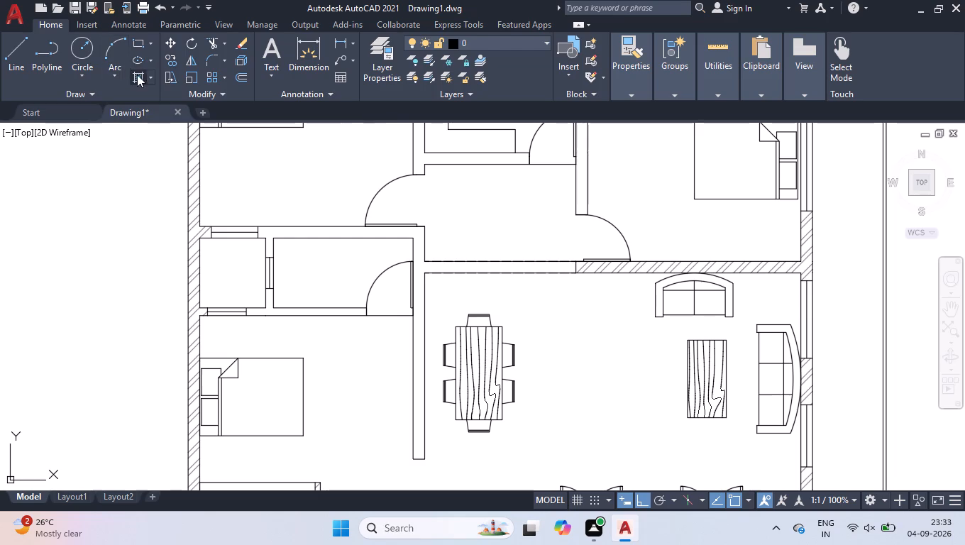
{"action": "scroll", "coordinate": [346, 267], "scroll_direction": "down", "scroll_amount": 2}
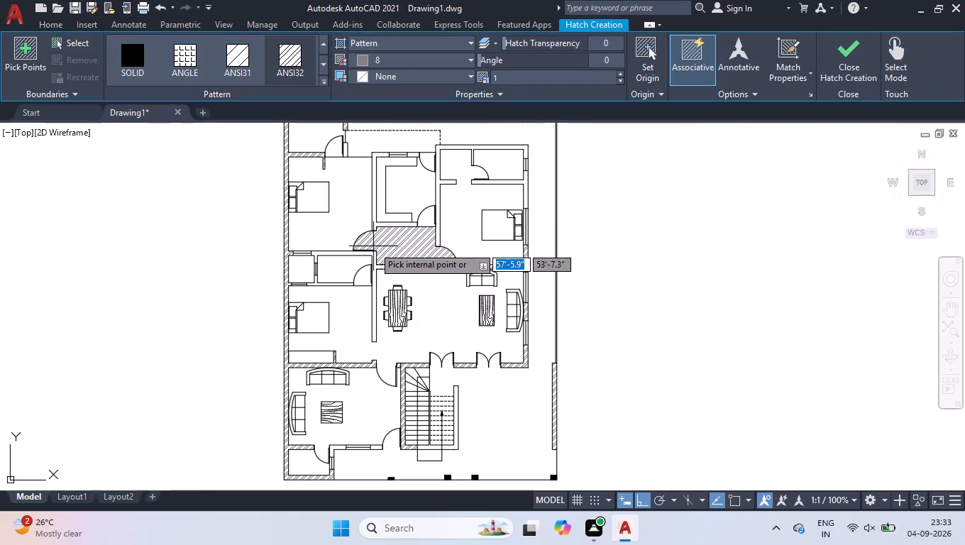
{"action": "left_click", "coordinate": [371, 253]}
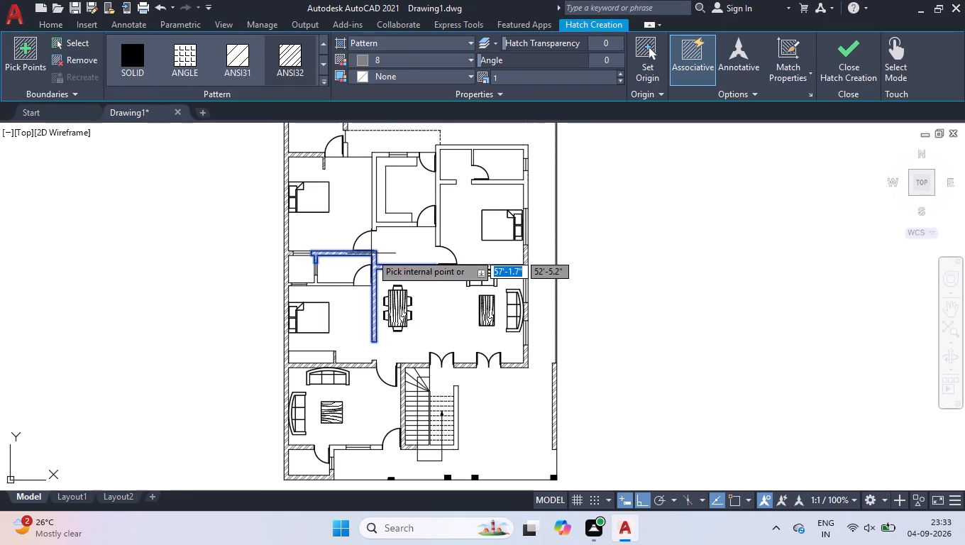
{"action": "left_click", "coordinate": [375, 224]}
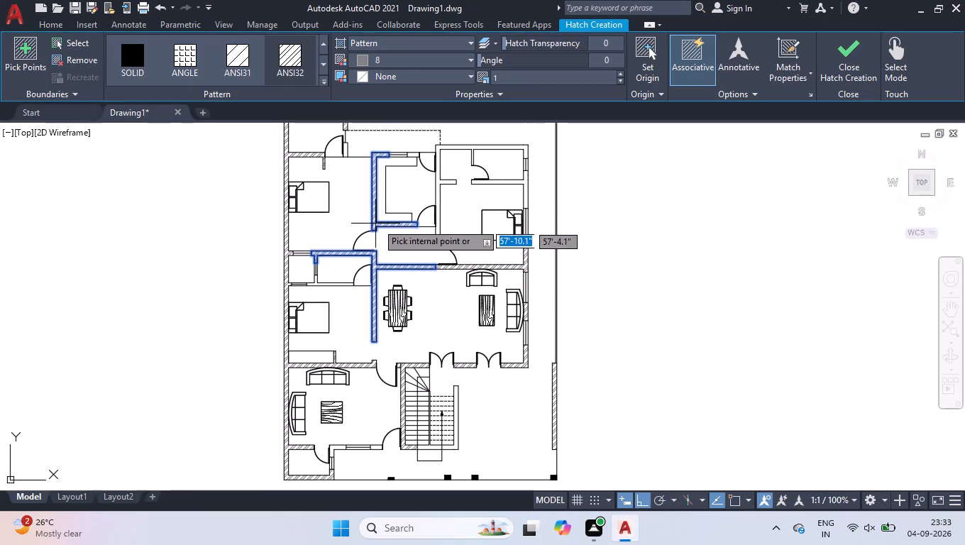
{"action": "left_click", "coordinate": [446, 182]}
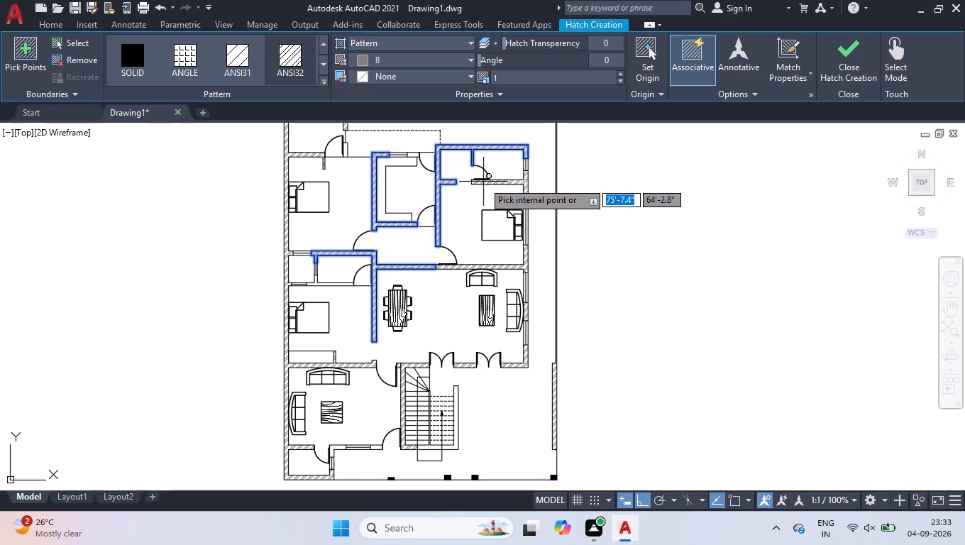
{"action": "left_click", "coordinate": [483, 182]}
{"action": "scroll", "coordinate": [413, 160], "scroll_direction": "up", "scroll_amount": 2}
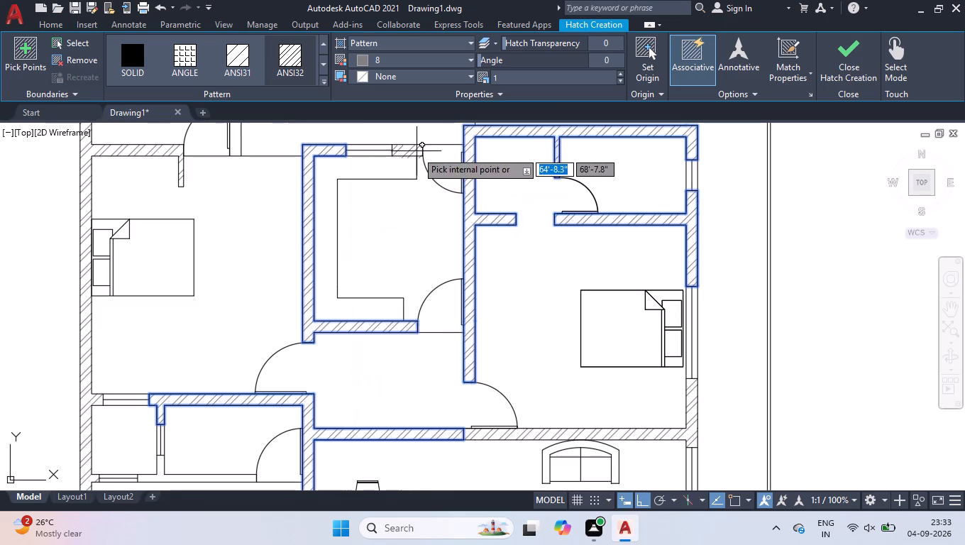
{"action": "left_click", "coordinate": [415, 151]}
{"action": "scroll", "coordinate": [405, 193], "scroll_direction": "down", "scroll_amount": 2}
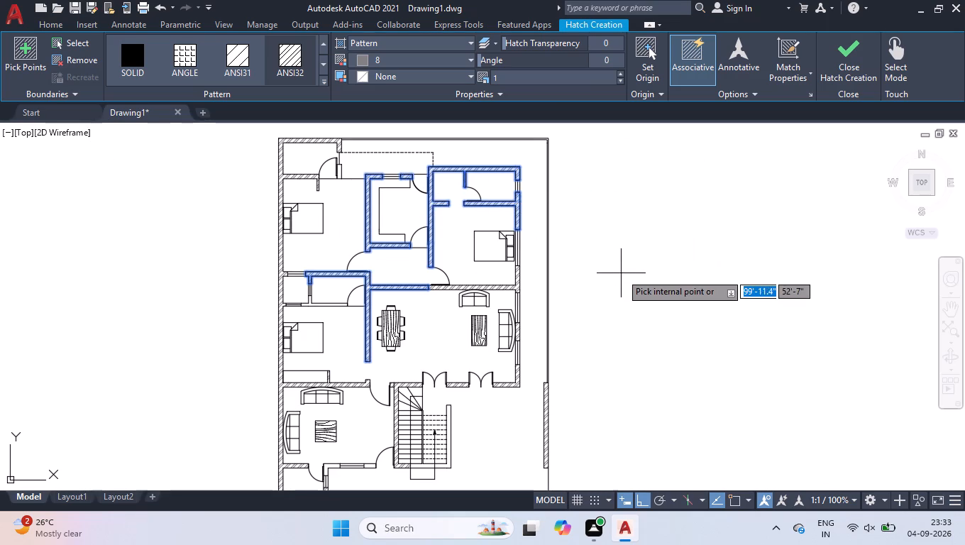
{"action": "key", "text": "Return"}
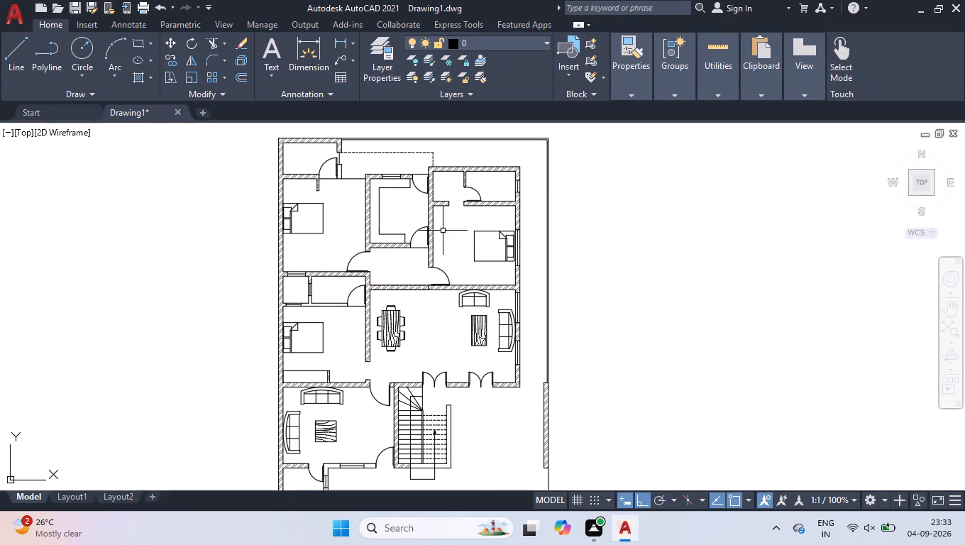
Hatch the wall between the bathroom and the bedroom south of it with ANSI32 in colour 8.
{"action": "scroll", "coordinate": [307, 380], "scroll_direction": "up", "scroll_amount": 2}
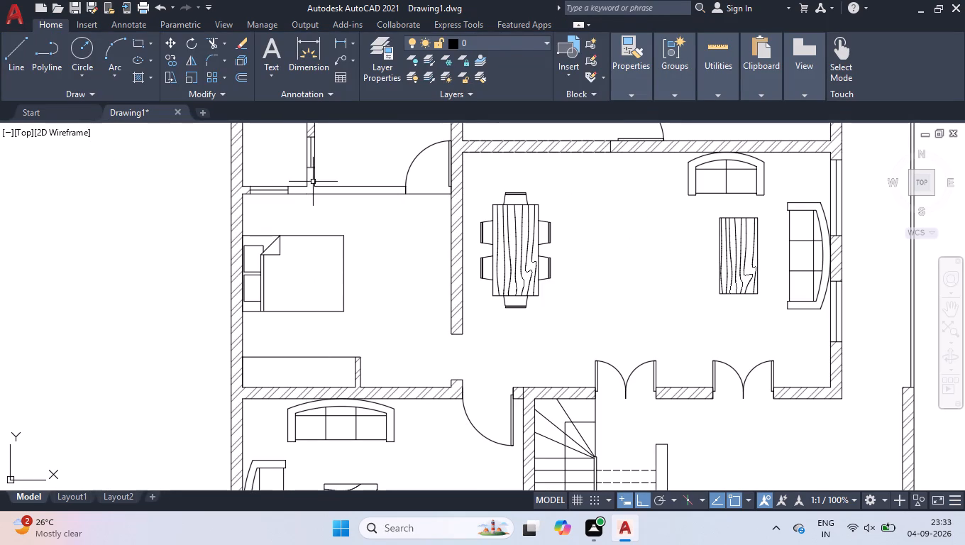
{"action": "key", "text": "space"}
{"action": "left_click", "coordinate": [310, 192]}
{"action": "key", "text": "space"}
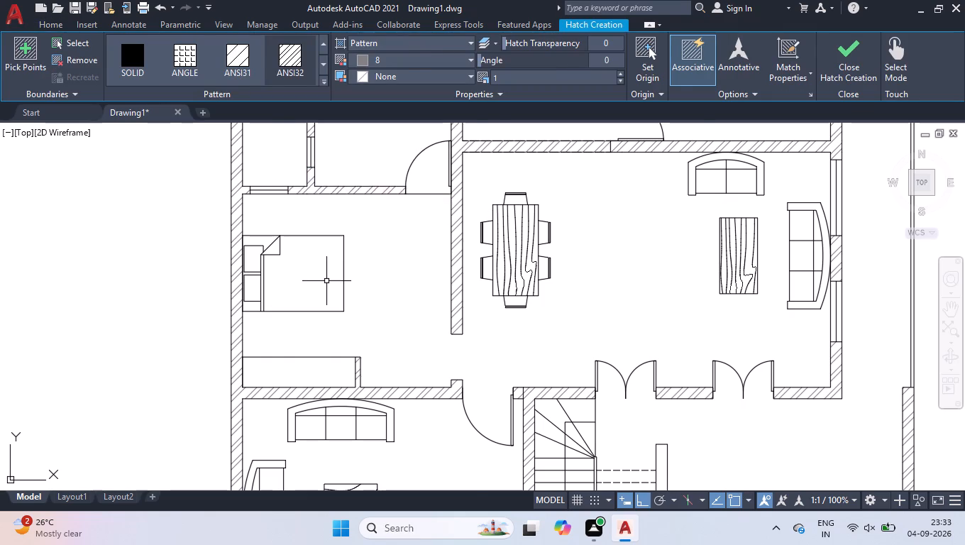
Hatch the sitting room's south wall on both sides of its window with ANSI32 in colour 8.
{"action": "scroll", "coordinate": [326, 281], "scroll_direction": "down", "scroll_amount": 2}
{"action": "scroll", "coordinate": [369, 414], "scroll_direction": "up", "scroll_amount": 2}
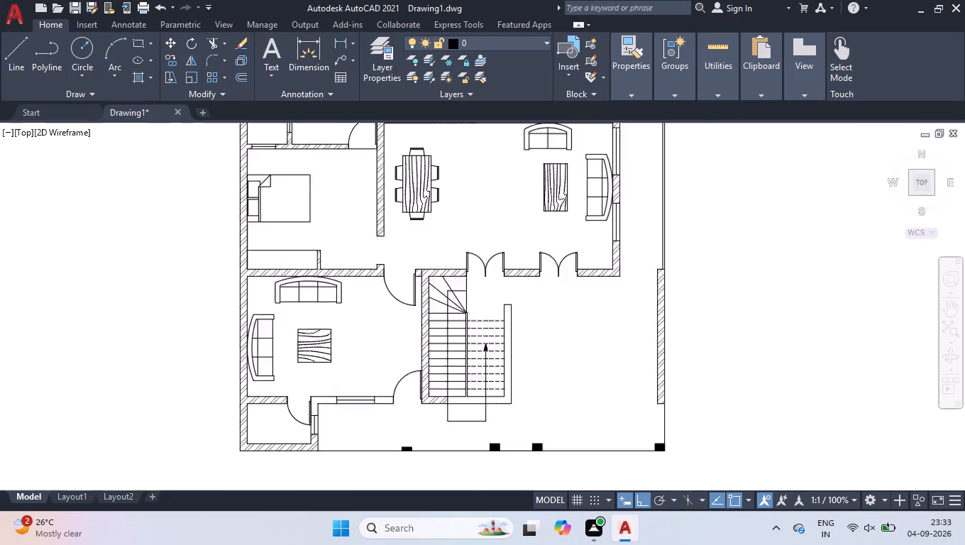
{"action": "scroll", "coordinate": [369, 414], "scroll_direction": "up", "scroll_amount": 2}
{"action": "key", "text": "space"}
{"action": "left_click", "coordinate": [158, 350]}
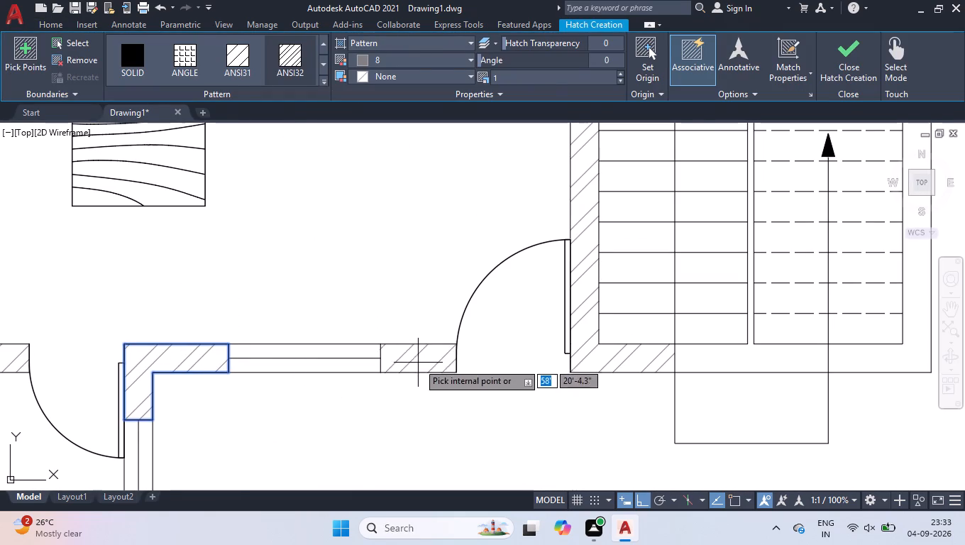
{"action": "left_click", "coordinate": [418, 363]}
{"action": "key", "text": "space"}
{"action": "scroll", "coordinate": [418, 367], "scroll_direction": "down", "scroll_amount": 2}
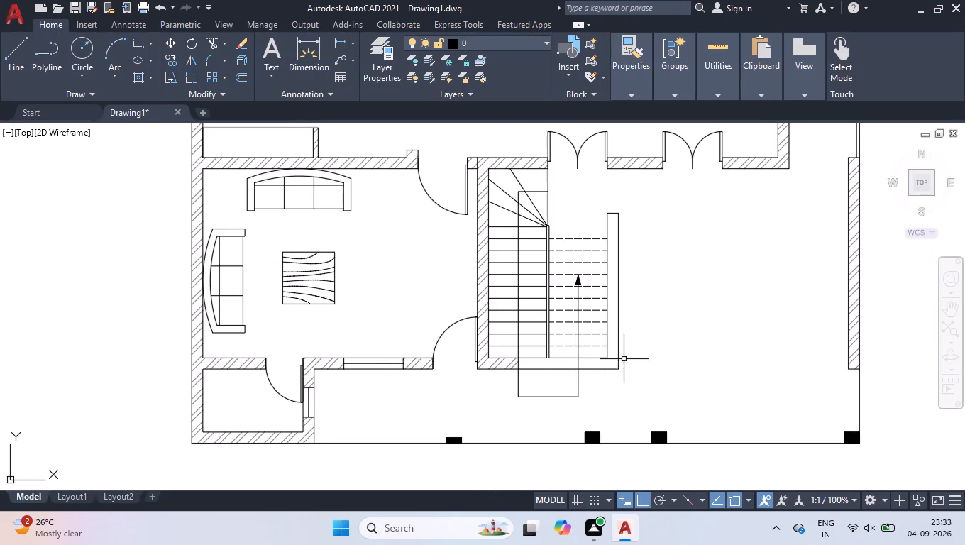
Hatch the staircase's east wall and the remaining sections of its south wall with ANSI32 in colour 8.
{"action": "key", "text": "space"}
{"action": "left_click", "coordinate": [615, 353]}
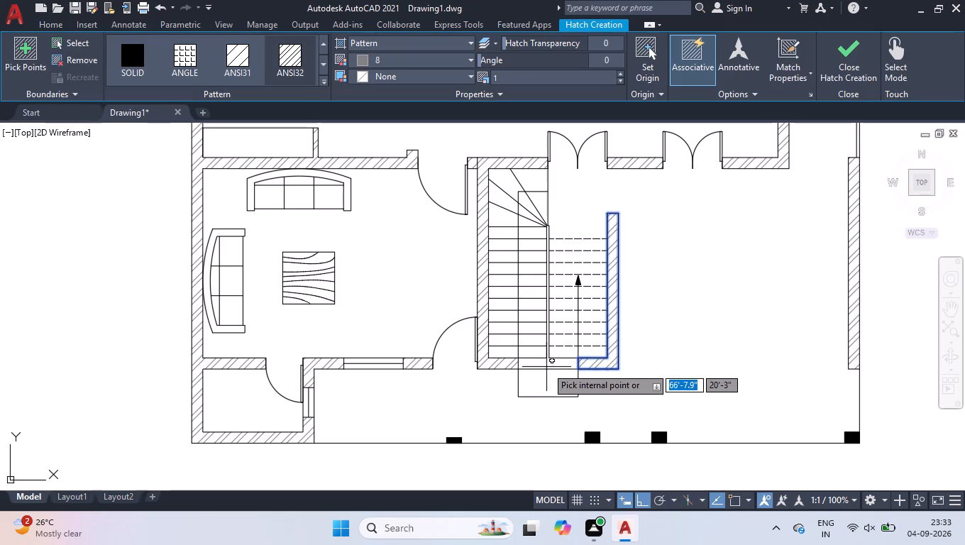
{"action": "left_click", "coordinate": [546, 367]}
{"action": "key", "text": "space"}
Examine the wall hatching around the staircase and across the whole floor plan for unfilled sections.
{"action": "scroll", "coordinate": [548, 374], "scroll_direction": "down", "scroll_amount": 1}
{"action": "scroll", "coordinate": [561, 381], "scroll_direction": "up", "scroll_amount": 3}
{"action": "scroll", "coordinate": [561, 381], "scroll_direction": "down", "scroll_amount": 1}
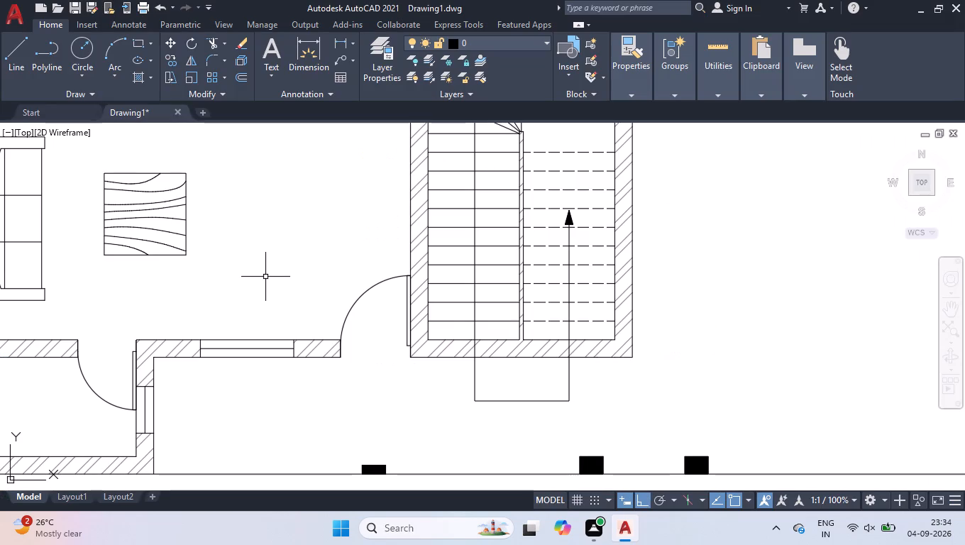
{"action": "scroll", "coordinate": [390, 316], "scroll_direction": "down", "scroll_amount": 4}
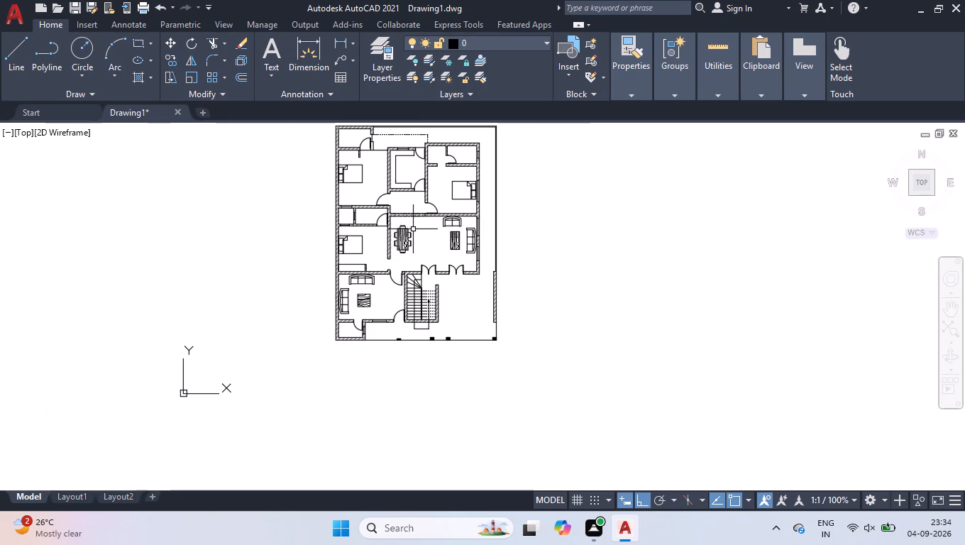
{"action": "scroll", "coordinate": [409, 217], "scroll_direction": "down", "scroll_amount": 1}
{"action": "scroll", "coordinate": [398, 159], "scroll_direction": "up", "scroll_amount": 2}
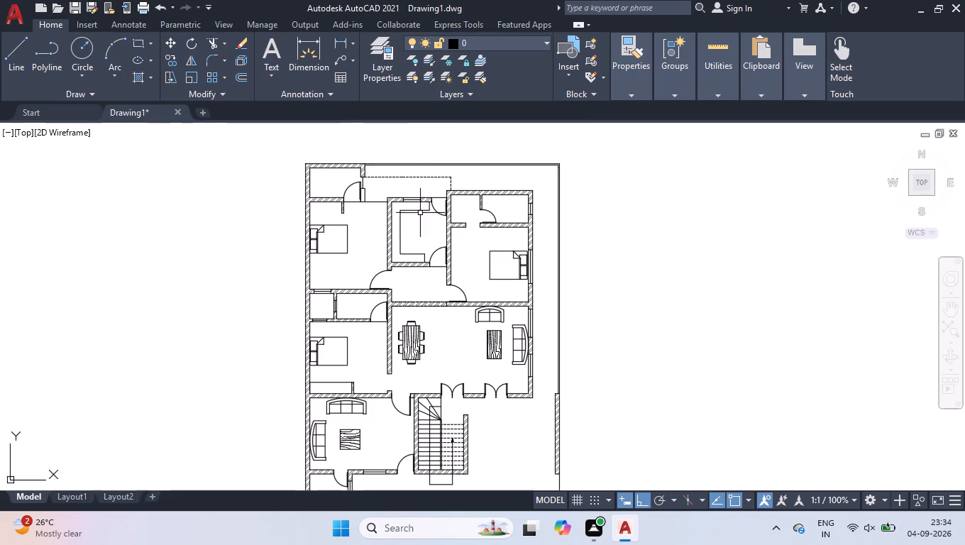
Examine the hatched walls and boundary in the northern half of the floor plan.
{"action": "scroll", "coordinate": [413, 202], "scroll_direction": "up", "scroll_amount": 4}
{"action": "scroll", "coordinate": [419, 204], "scroll_direction": "down", "scroll_amount": 4}
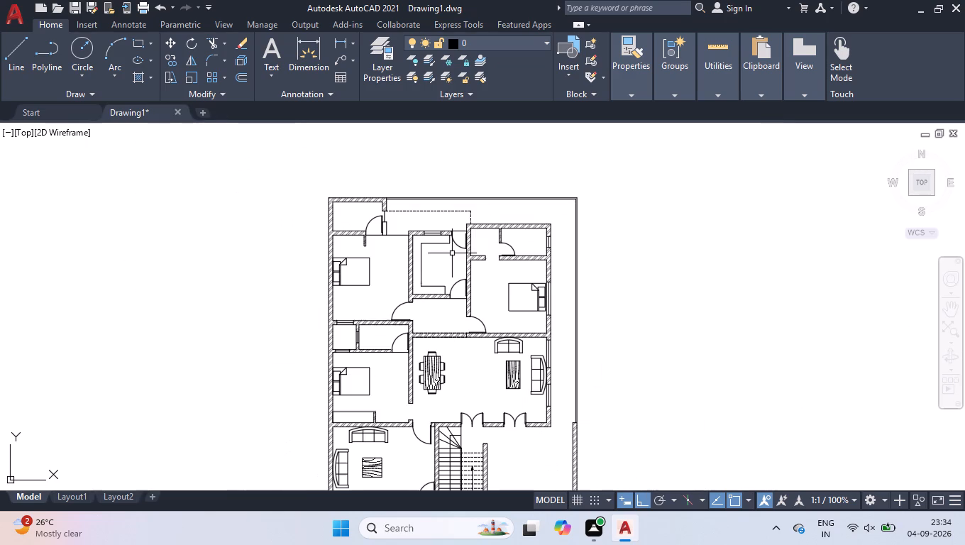
{"action": "left_click", "coordinate": [924, 190]}
{"action": "scroll", "coordinate": [392, 179], "scroll_direction": "up", "scroll_amount": 3}
{"action": "scroll", "coordinate": [392, 290], "scroll_direction": "down", "scroll_amount": 1}
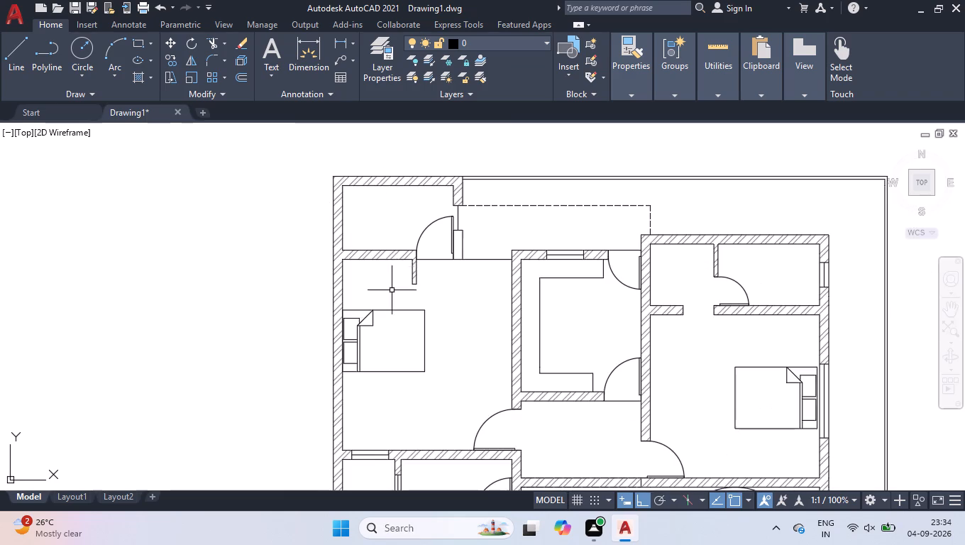
{"action": "scroll", "coordinate": [379, 187], "scroll_direction": "up", "scroll_amount": 4}
{"action": "scroll", "coordinate": [380, 196], "scroll_direction": "down", "scroll_amount": 6}
{"action": "scroll", "coordinate": [404, 199], "scroll_direction": "up", "scroll_amount": 1}
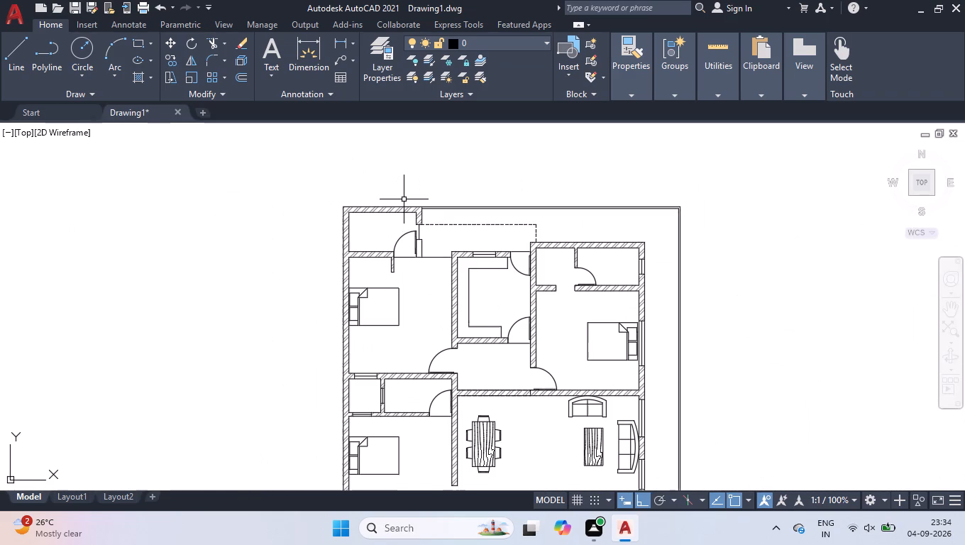
Add a linear dimension along the outer north wall of the northwest room, placed just outside the plan.
{"action": "type", "text": "dli"}
{"action": "key", "text": "Return"}
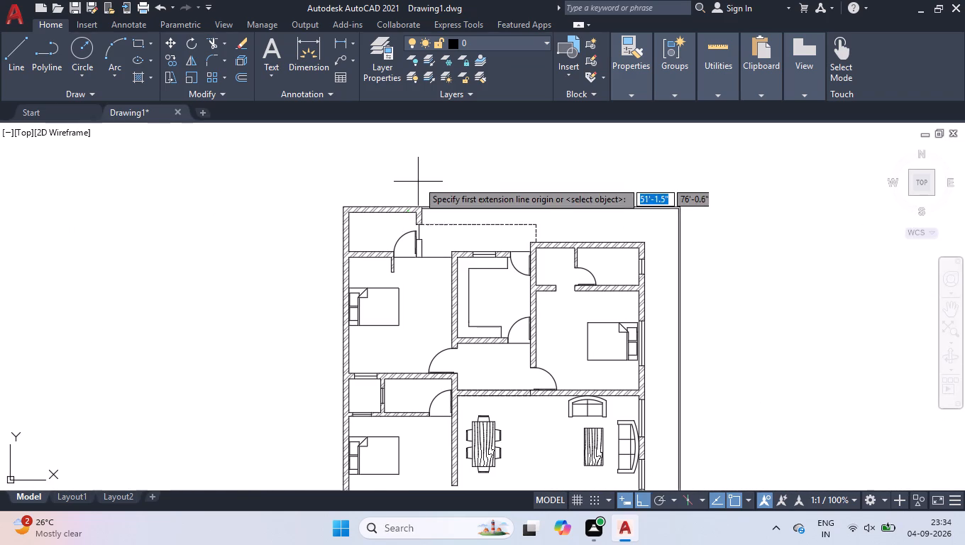
{"action": "scroll", "coordinate": [418, 181], "scroll_direction": "up", "scroll_amount": 3}
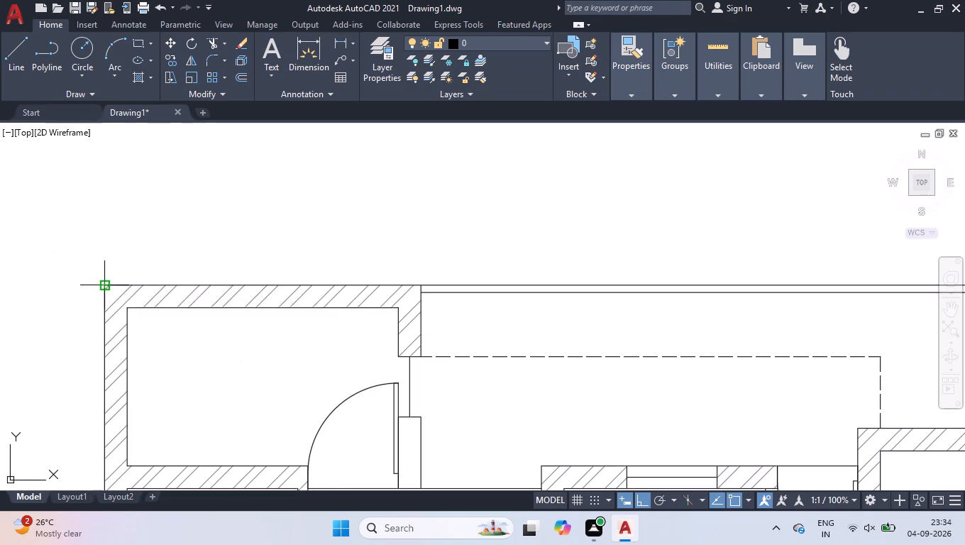
{"action": "left_click", "coordinate": [103, 284]}
{"action": "left_click", "coordinate": [423, 285]}
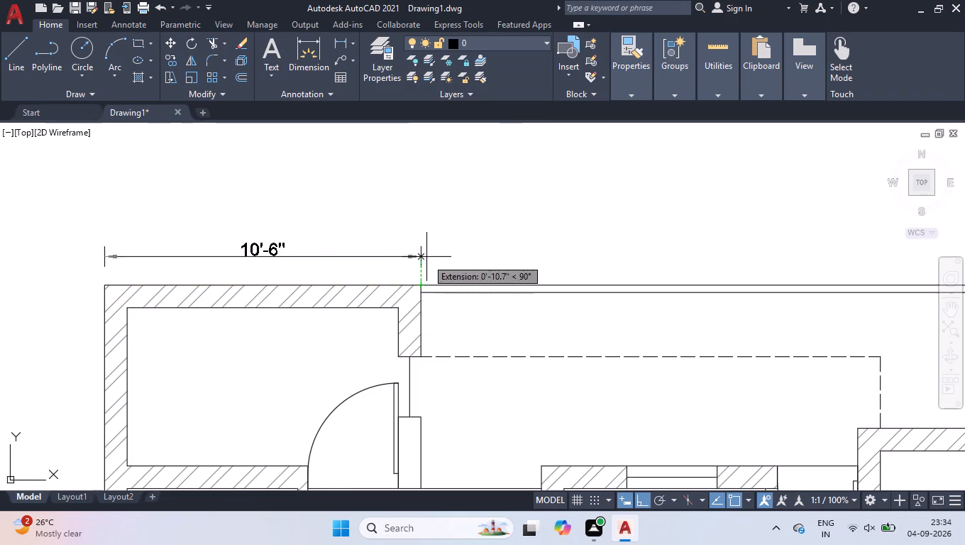
{"action": "left_click", "coordinate": [426, 255]}
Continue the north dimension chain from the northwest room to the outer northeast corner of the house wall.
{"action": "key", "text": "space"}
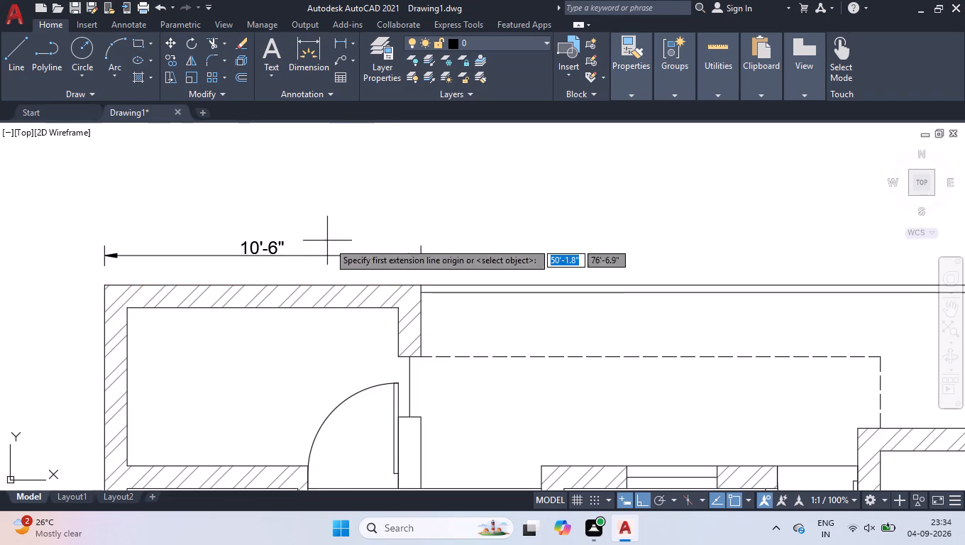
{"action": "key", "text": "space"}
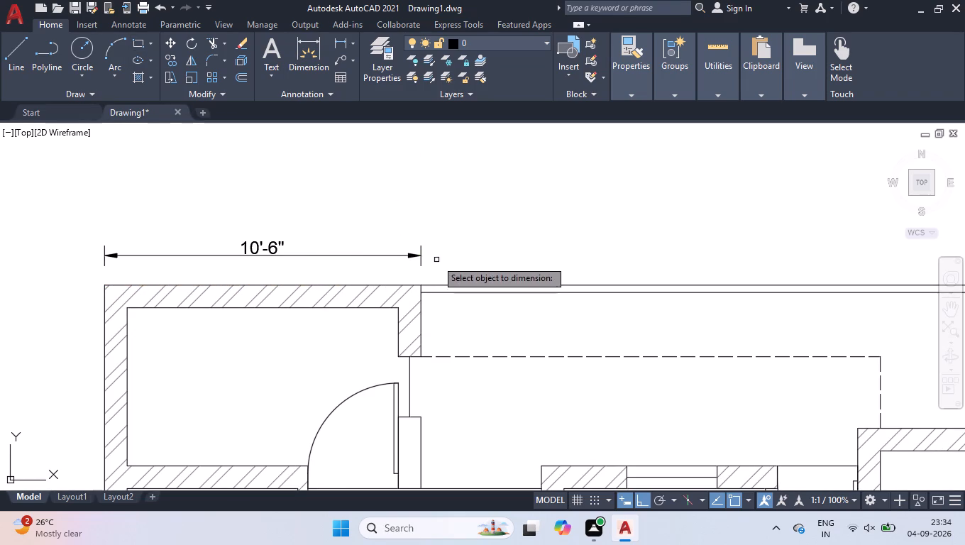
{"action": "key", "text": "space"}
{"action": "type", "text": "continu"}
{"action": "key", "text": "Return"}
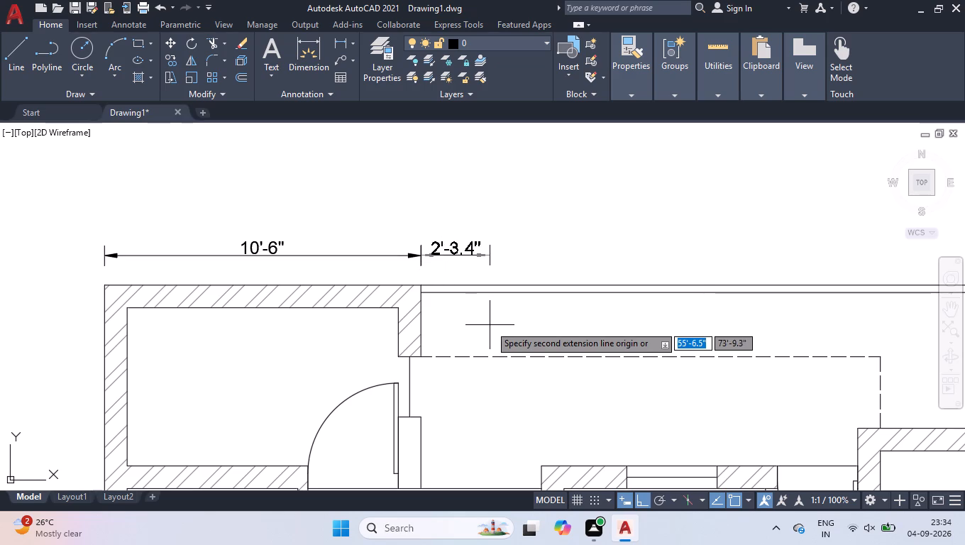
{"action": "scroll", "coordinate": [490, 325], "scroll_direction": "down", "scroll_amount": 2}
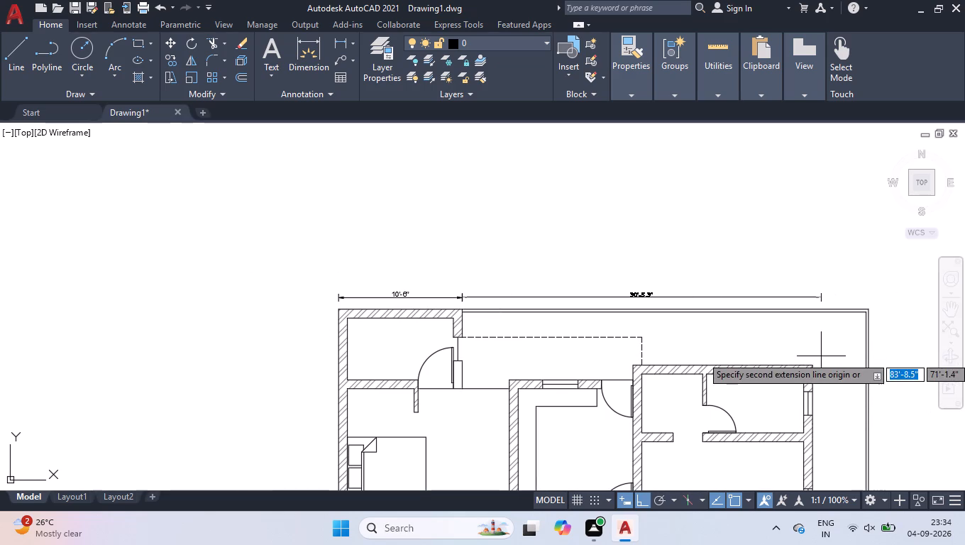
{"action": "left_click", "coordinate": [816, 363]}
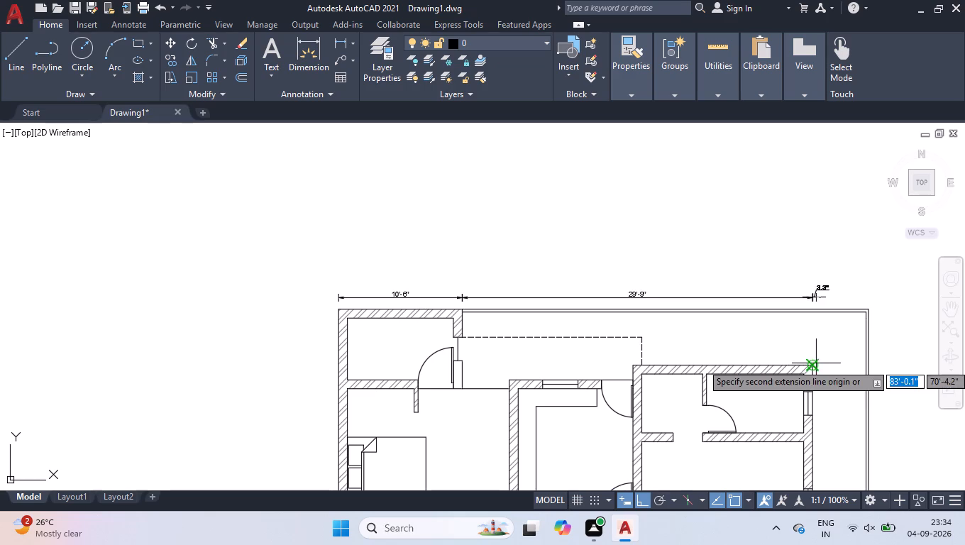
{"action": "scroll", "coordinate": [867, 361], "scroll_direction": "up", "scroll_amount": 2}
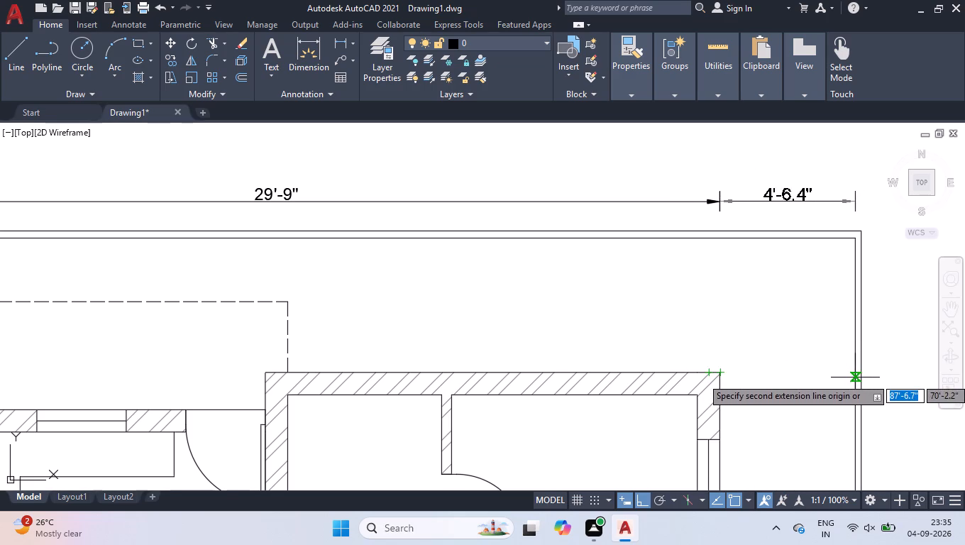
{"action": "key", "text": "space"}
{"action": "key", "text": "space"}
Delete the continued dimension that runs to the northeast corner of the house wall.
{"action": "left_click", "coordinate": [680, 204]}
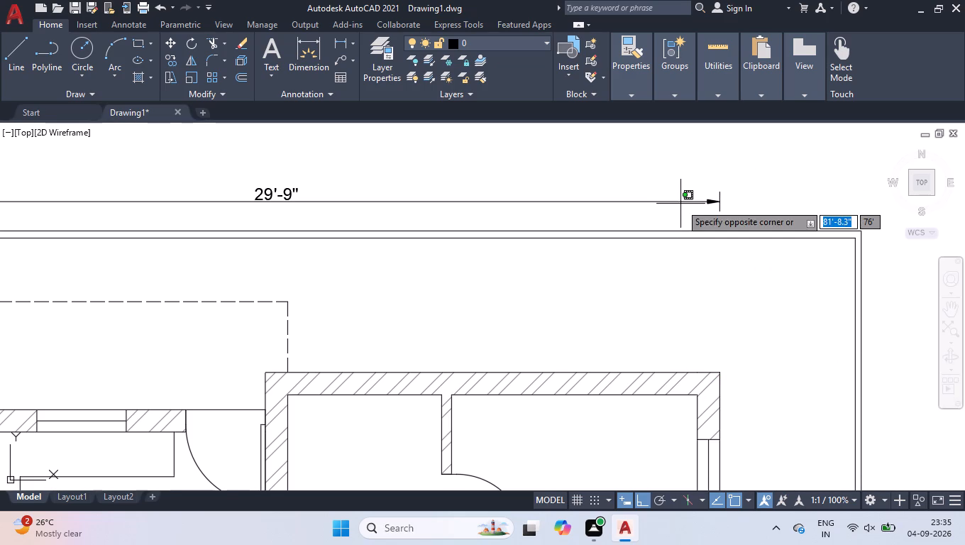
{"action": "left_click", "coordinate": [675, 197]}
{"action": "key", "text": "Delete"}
Add a 30'6" linear dimension running east from the northwest room's outer corner, aligned with the existing north dimension.
{"action": "scroll", "coordinate": [686, 223], "scroll_direction": "down", "scroll_amount": 3}
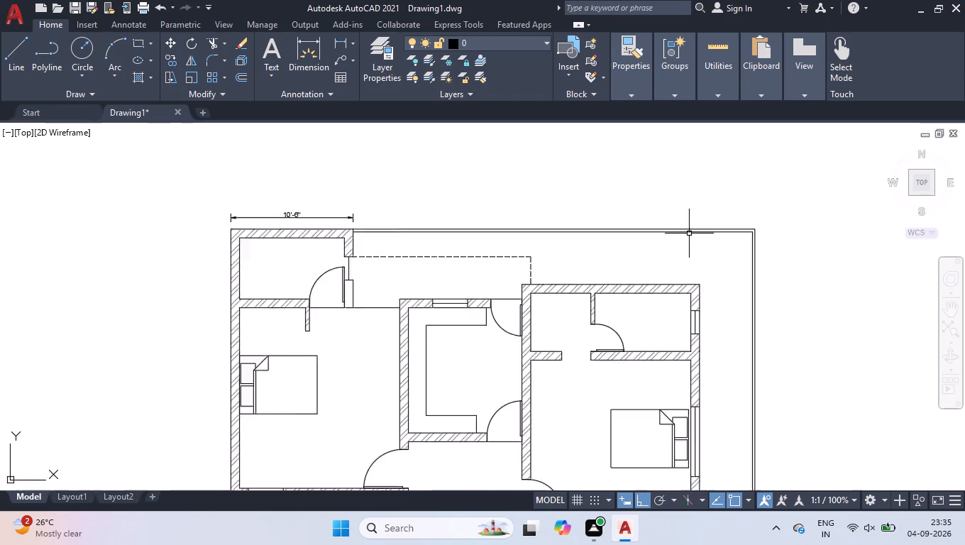
{"action": "scroll", "coordinate": [503, 191], "scroll_direction": "up", "scroll_amount": 1}
{"action": "type", "text": "dli"}
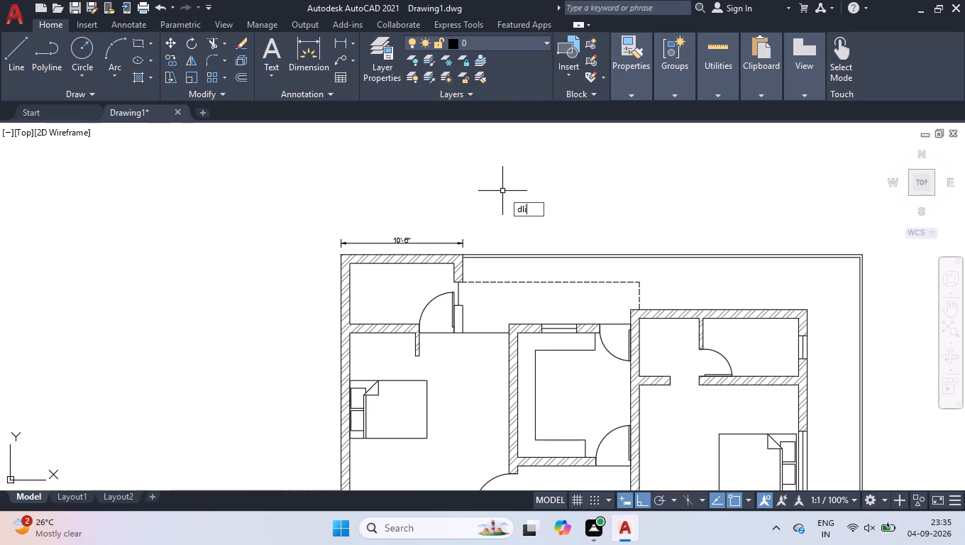
{"action": "key", "text": "Return"}
{"action": "scroll", "coordinate": [468, 253], "scroll_direction": "up", "scroll_amount": 4}
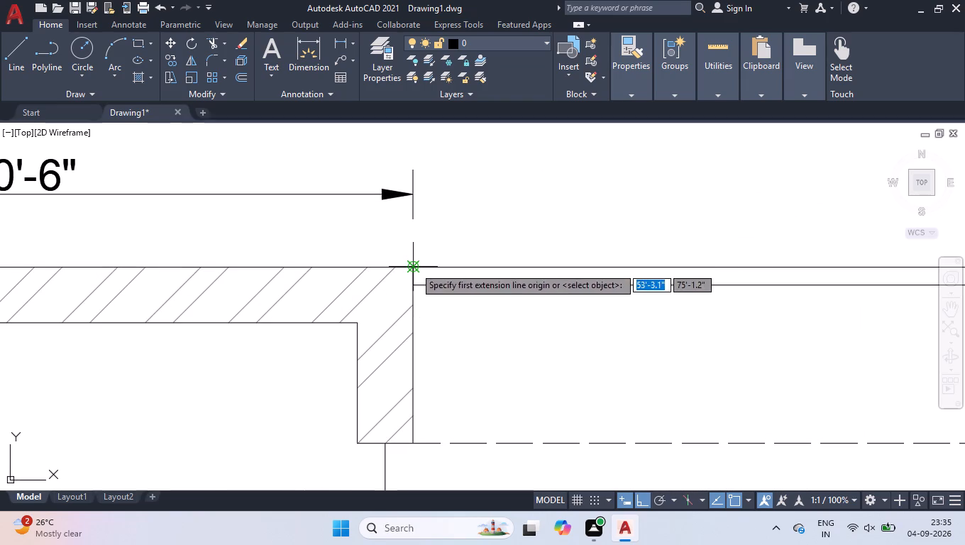
{"action": "left_click", "coordinate": [414, 267]}
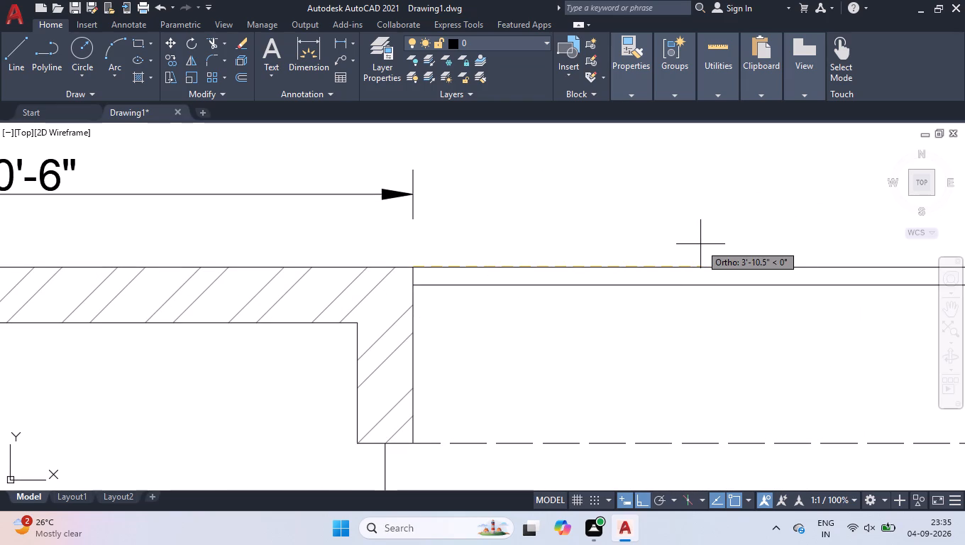
{"action": "scroll", "coordinate": [703, 250], "scroll_direction": "down", "scroll_amount": 7}
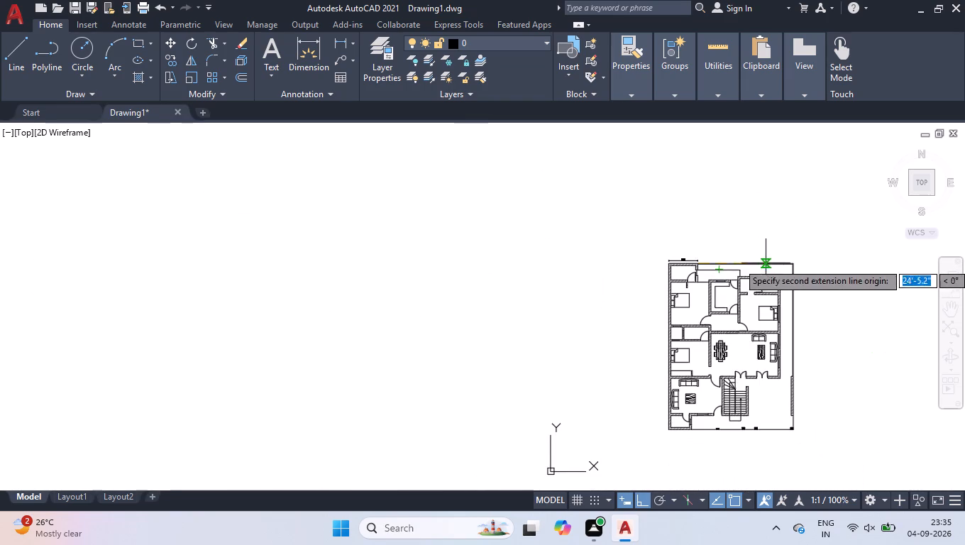
{"action": "scroll", "coordinate": [774, 260], "scroll_direction": "up", "scroll_amount": 3}
{"action": "type", "text": "30"}
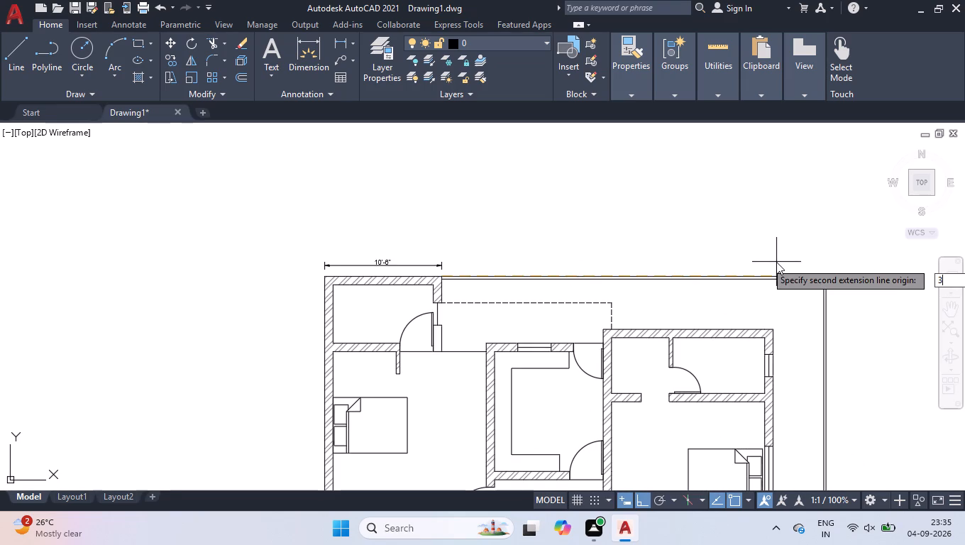
{"action": "type", "text": "'6"}
{"action": "key", "text": "Return"}
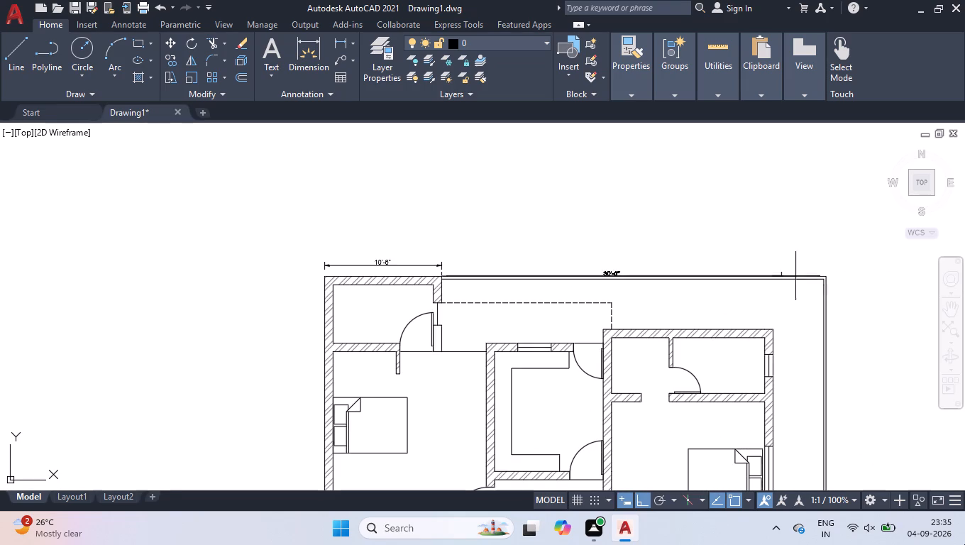
{"action": "scroll", "coordinate": [584, 258], "scroll_direction": "up", "scroll_amount": 2}
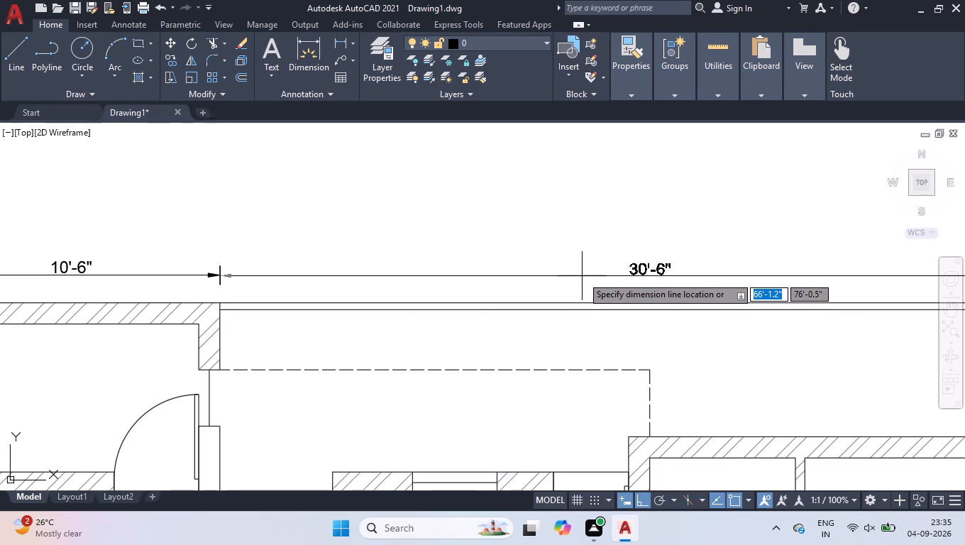
{"action": "left_click", "coordinate": [583, 275]}
Add a 4' linear dimension from the east end of the 30'-6" dimension to the outer boundary, in the same row.
{"action": "scroll", "coordinate": [473, 255], "scroll_direction": "down", "scroll_amount": 3}
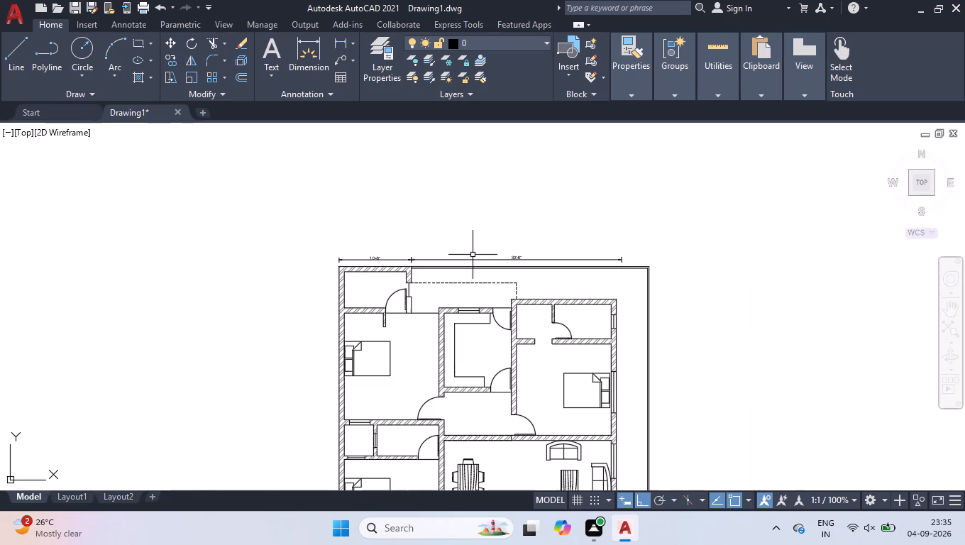
{"action": "scroll", "coordinate": [645, 276], "scroll_direction": "up", "scroll_amount": 3}
{"action": "scroll", "coordinate": [590, 209], "scroll_direction": "up", "scroll_amount": 1}
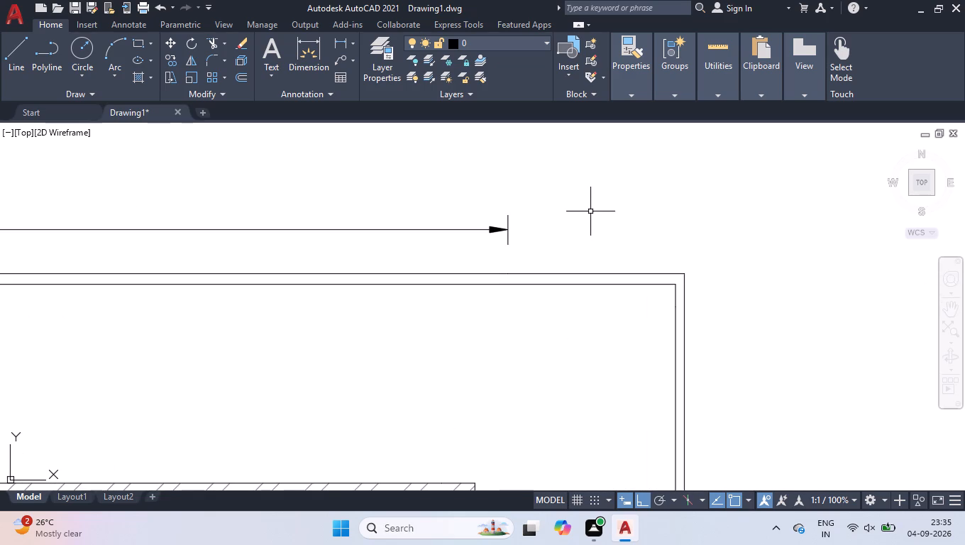
{"action": "type", "text": "dli"}
{"action": "key", "text": "Return"}
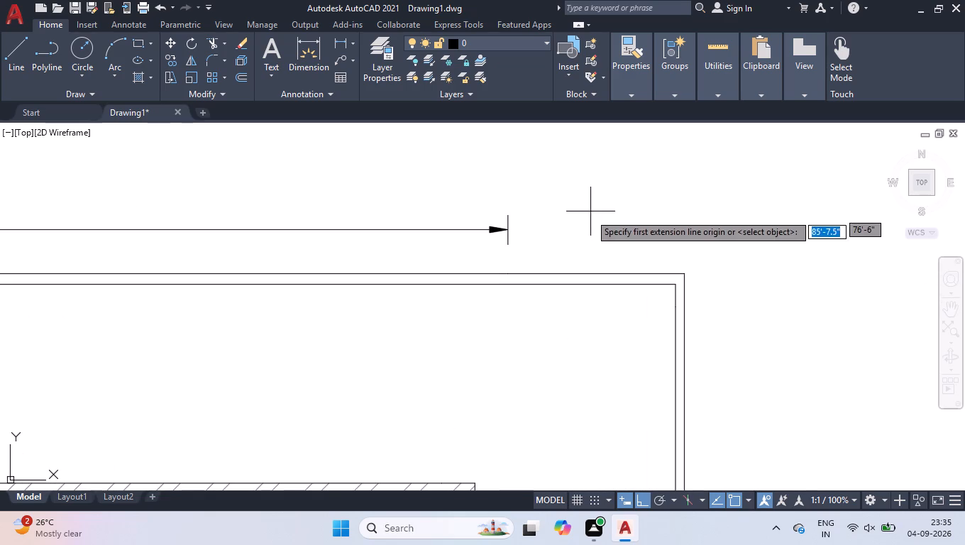
{"action": "left_click", "coordinate": [510, 229]}
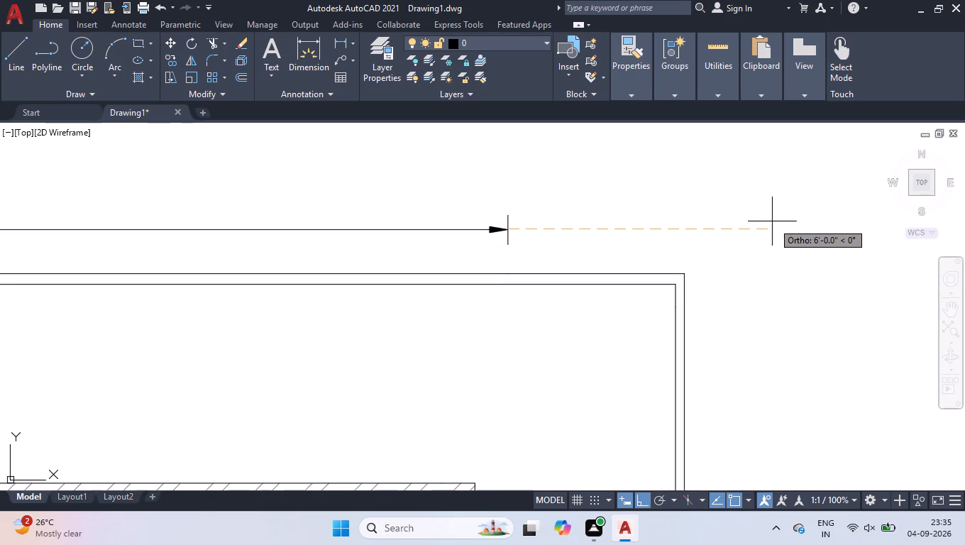
{"action": "type", "text": "4'"}
{"action": "key", "text": "Return"}
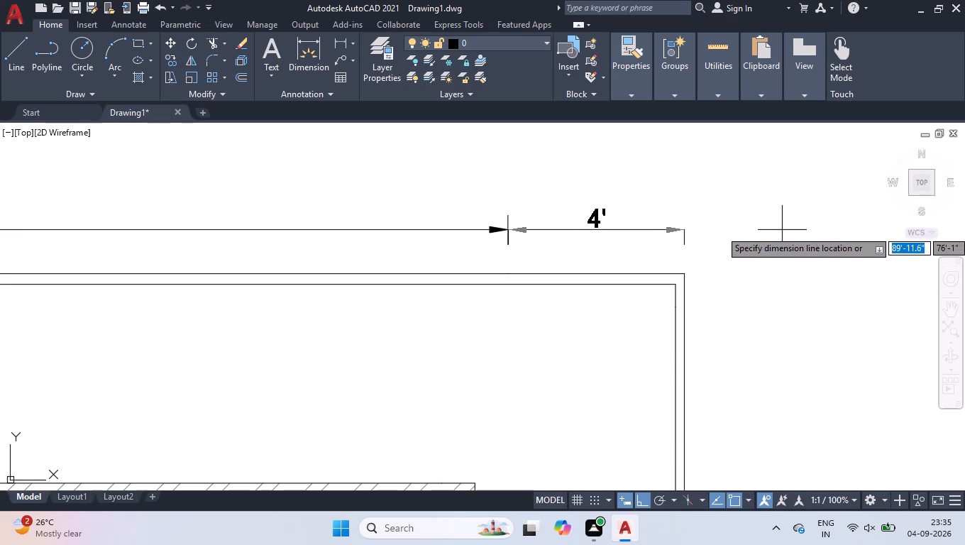
{"action": "left_click", "coordinate": [782, 230]}
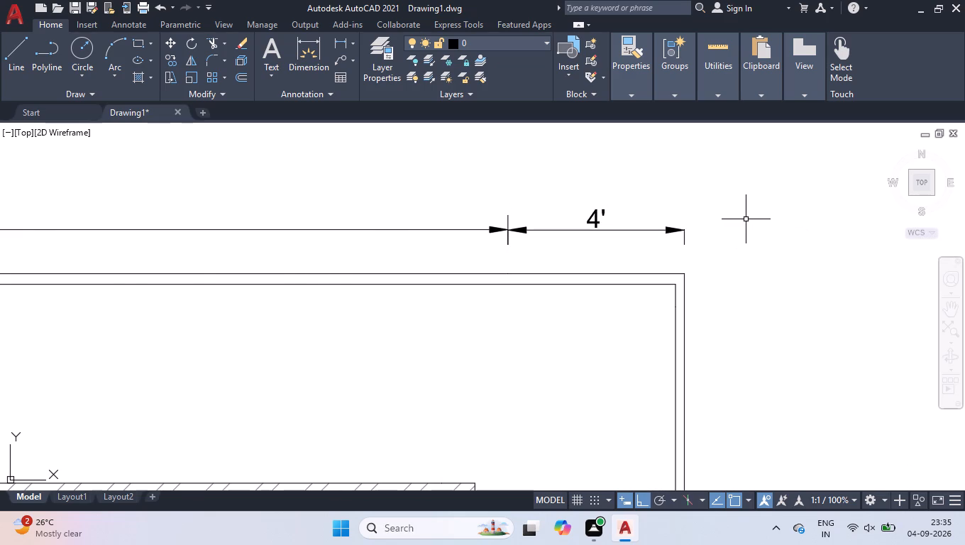
Add a vertical linear dimension along the full west side, from the plan's southwest corner to its northwest corner.
{"action": "scroll", "coordinate": [746, 219], "scroll_direction": "down", "scroll_amount": 4}
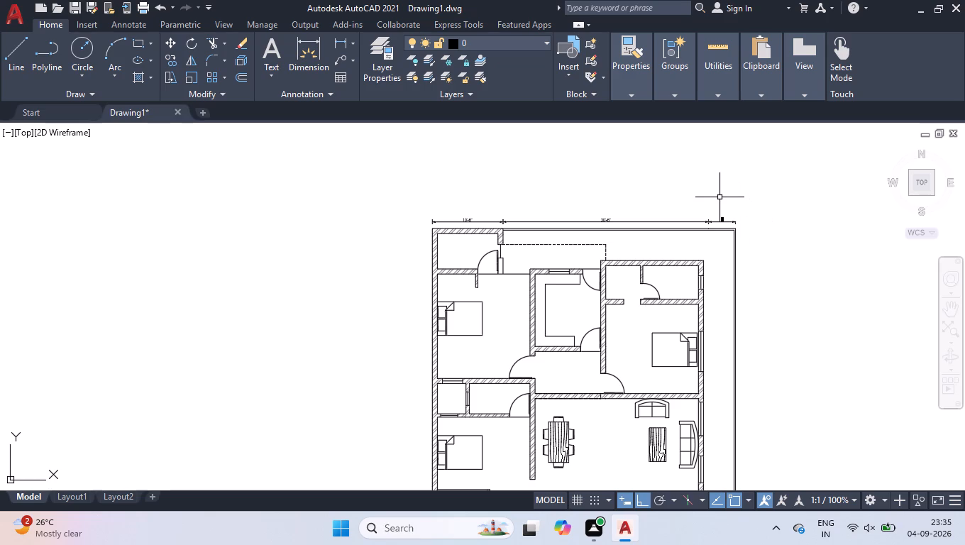
{"action": "scroll", "coordinate": [720, 202], "scroll_direction": "down", "scroll_amount": 2}
{"action": "scroll", "coordinate": [723, 218], "scroll_direction": "up", "scroll_amount": 1}
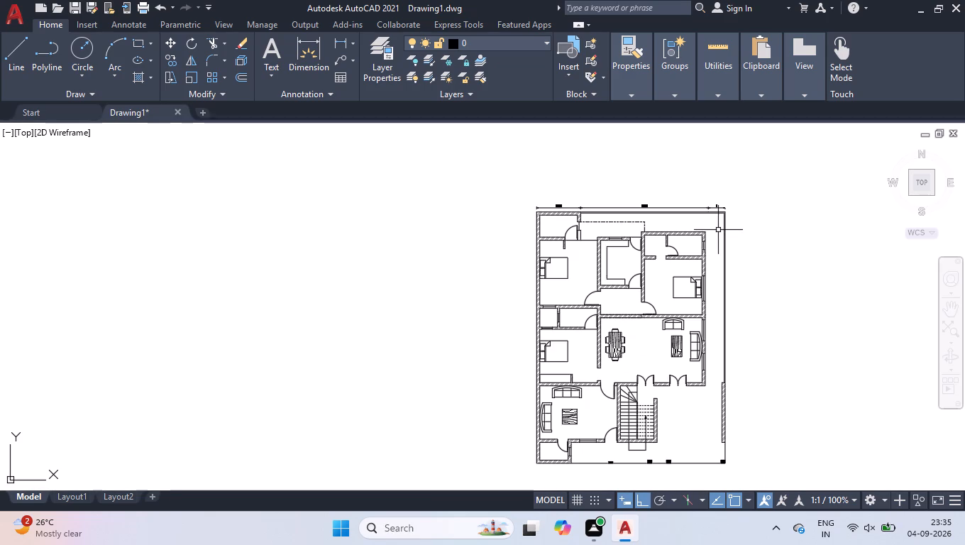
{"action": "type", "text": "dli"}
{"action": "key", "text": "Return"}
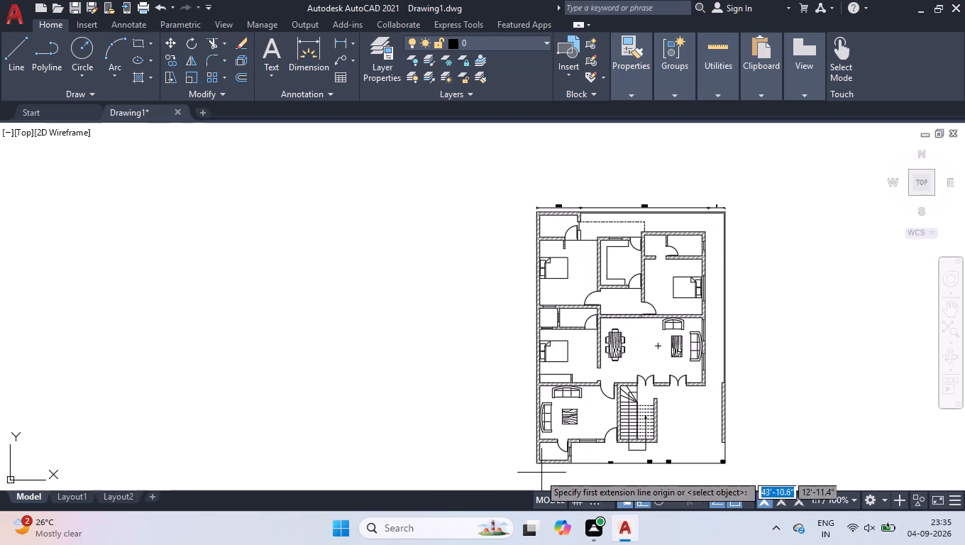
{"action": "scroll", "coordinate": [524, 480], "scroll_direction": "up", "scroll_amount": 3}
{"action": "left_click", "coordinate": [556, 422]}
{"action": "scroll", "coordinate": [514, 327], "scroll_direction": "down", "scroll_amount": 3}
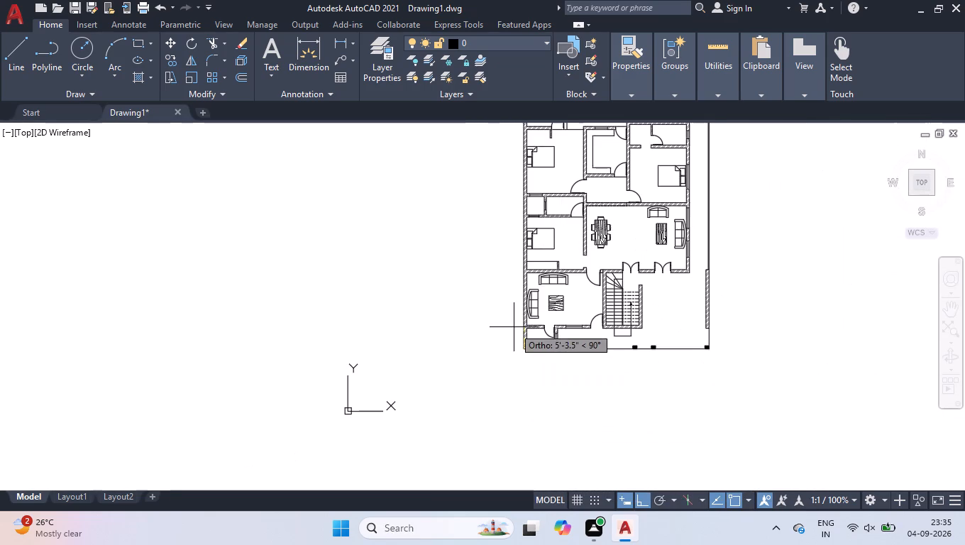
{"action": "scroll", "coordinate": [491, 253], "scroll_direction": "down", "scroll_amount": 1}
{"action": "scroll", "coordinate": [516, 141], "scroll_direction": "up", "scroll_amount": 3}
{"action": "scroll", "coordinate": [487, 227], "scroll_direction": "up", "scroll_amount": 2}
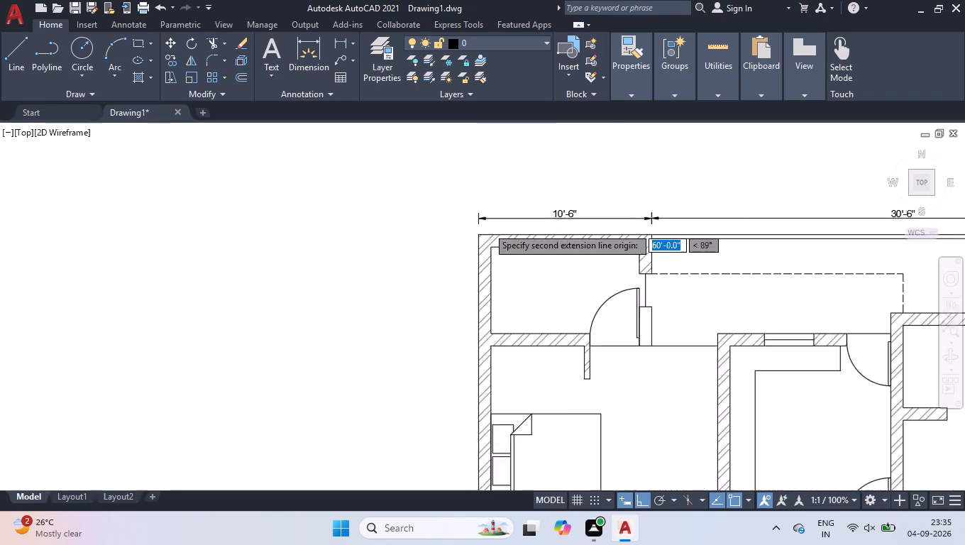
{"action": "left_click", "coordinate": [471, 238]}
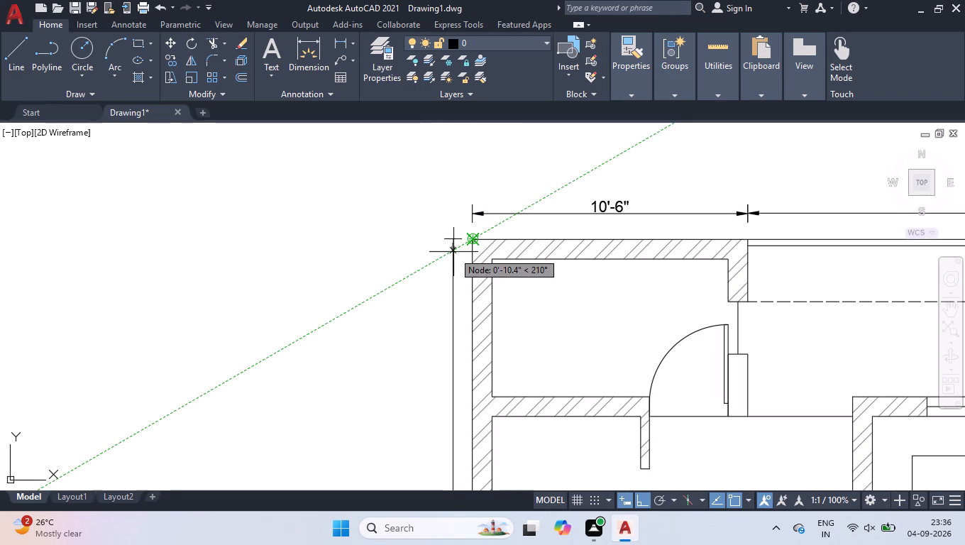
{"action": "left_click", "coordinate": [453, 252]}
{"action": "scroll", "coordinate": [473, 231], "scroll_direction": "down", "scroll_amount": 3}
{"action": "scroll", "coordinate": [465, 439], "scroll_direction": "up", "scroll_amount": 4}
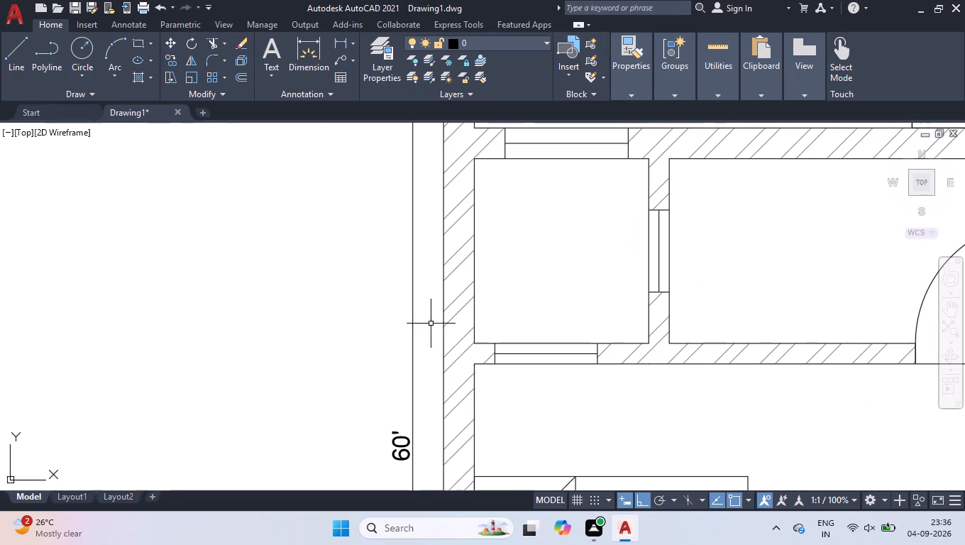
{"action": "scroll", "coordinate": [423, 311], "scroll_direction": "down", "scroll_amount": 2}
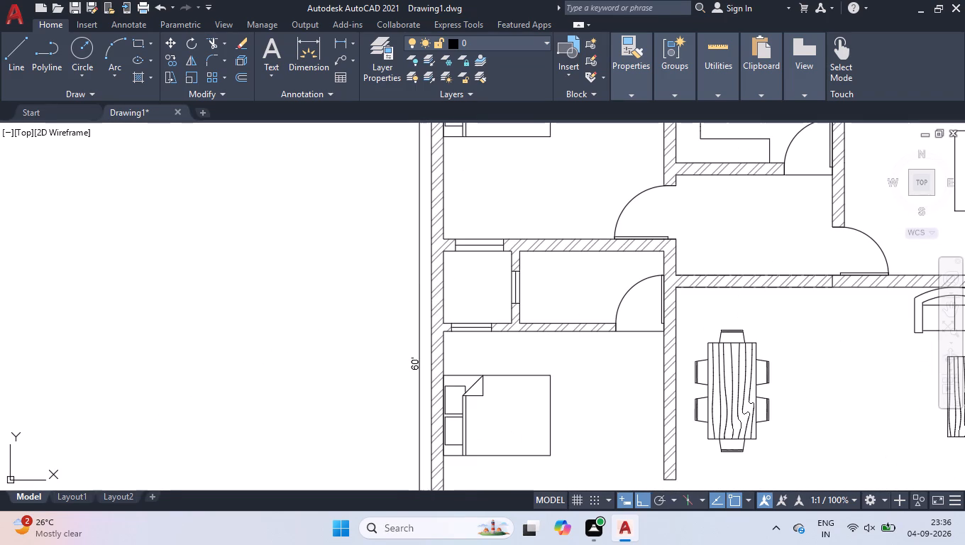
Add a 26'-6" linear dimension below the south boundary, from the southwest corner to the near edge of the second column.
{"action": "scroll", "coordinate": [530, 405], "scroll_direction": "down", "scroll_amount": 5}
{"action": "scroll", "coordinate": [568, 441], "scroll_direction": "up", "scroll_amount": 3}
{"action": "scroll", "coordinate": [532, 373], "scroll_direction": "up", "scroll_amount": 1}
{"action": "type", "text": "dli"}
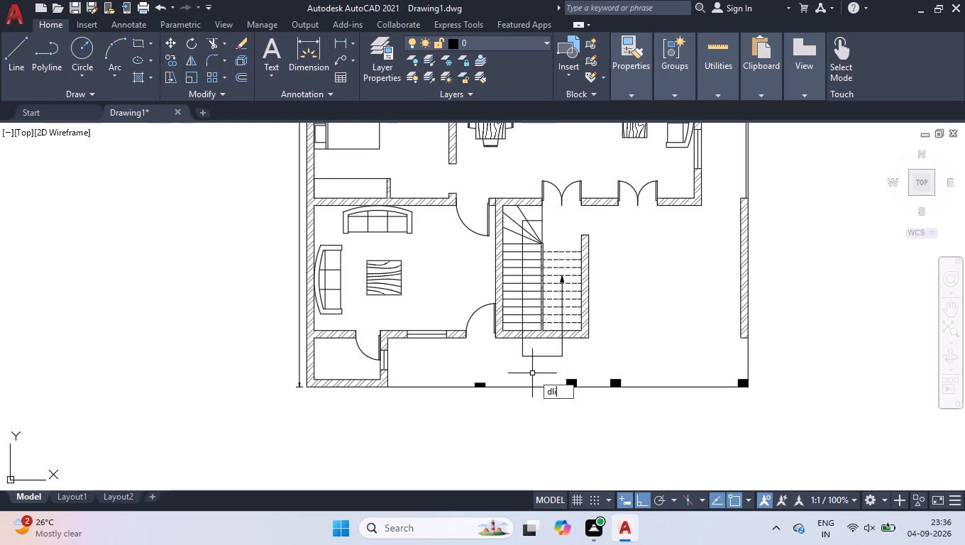
{"action": "key", "text": "Return"}
{"action": "scroll", "coordinate": [326, 385], "scroll_direction": "up", "scroll_amount": 2}
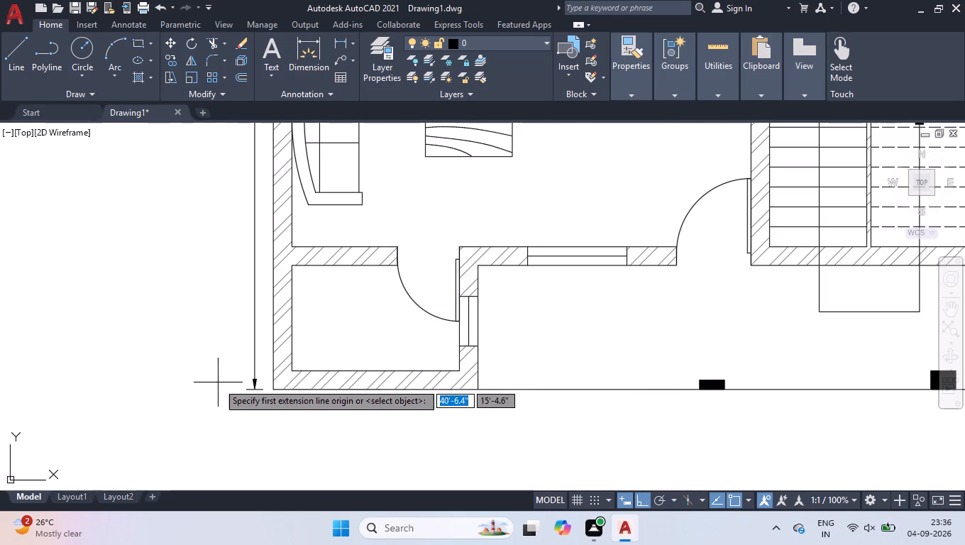
{"action": "left_click", "coordinate": [275, 390]}
{"action": "scroll", "coordinate": [632, 409], "scroll_direction": "down", "scroll_amount": 2}
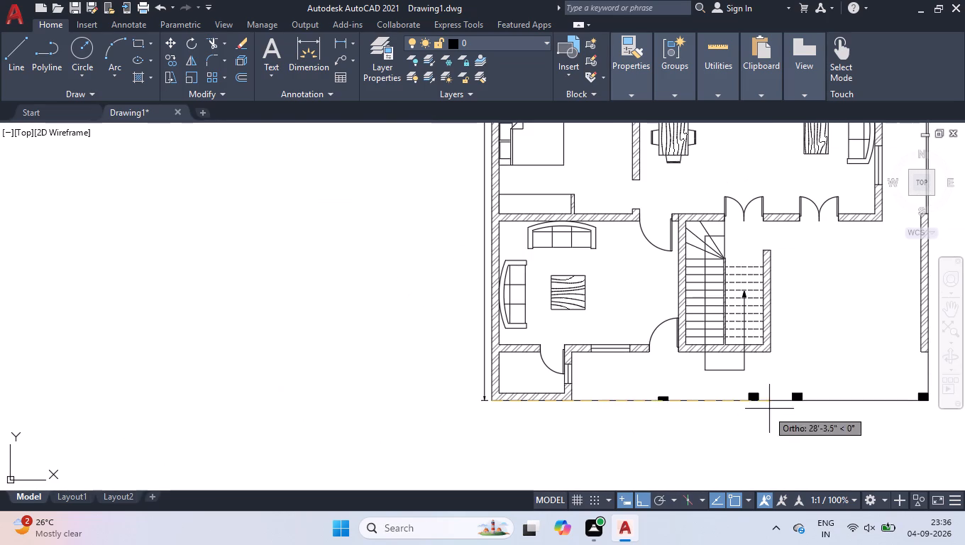
{"action": "scroll", "coordinate": [770, 398], "scroll_direction": "up", "scroll_amount": 2}
{"action": "left_click", "coordinate": [705, 409]}
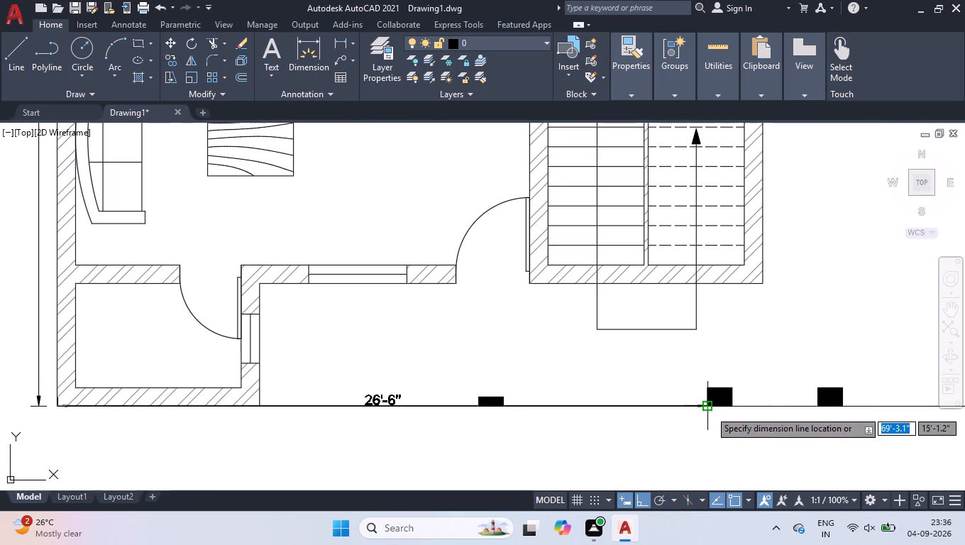
{"action": "left_click", "coordinate": [705, 429]}
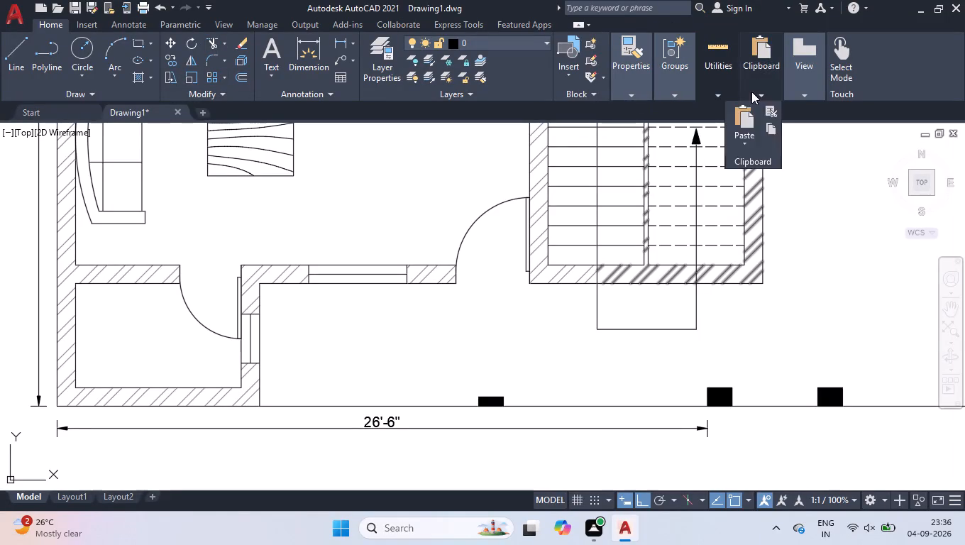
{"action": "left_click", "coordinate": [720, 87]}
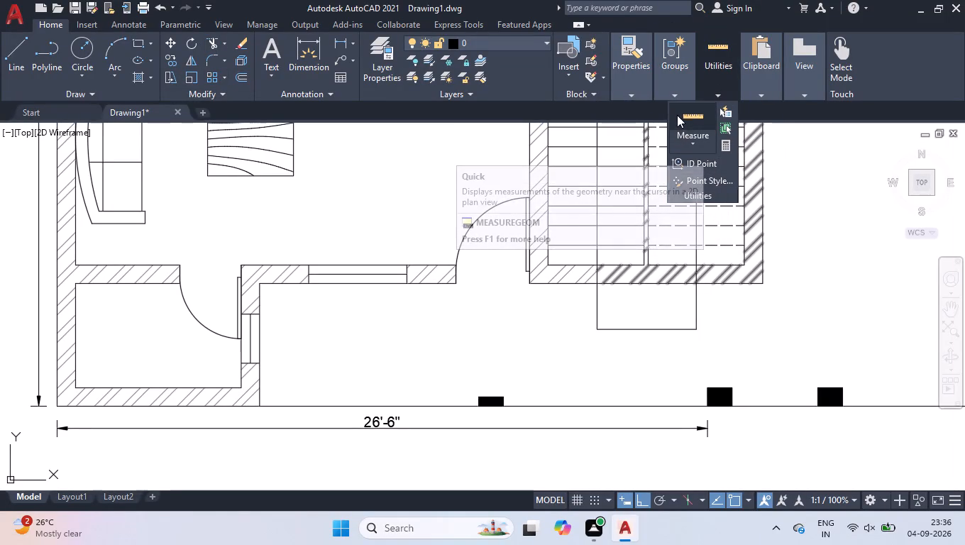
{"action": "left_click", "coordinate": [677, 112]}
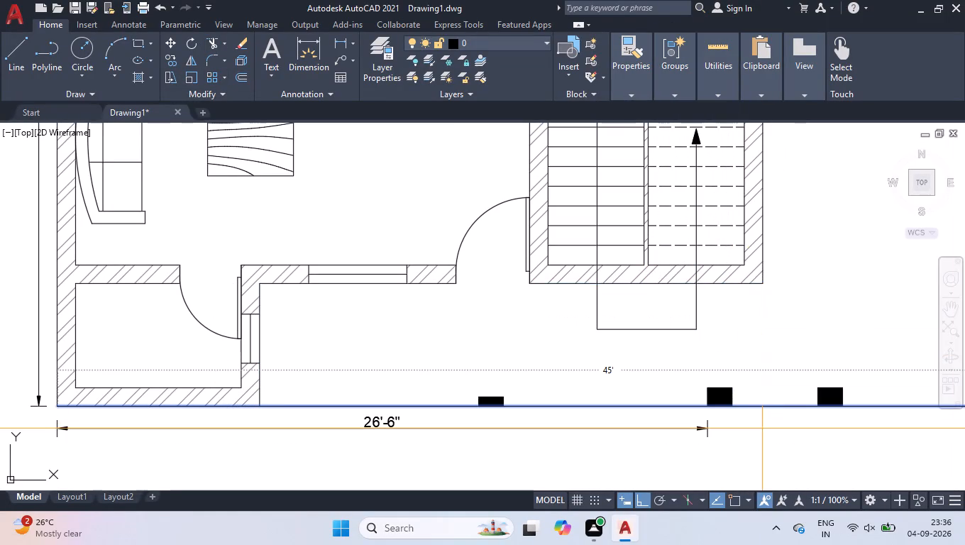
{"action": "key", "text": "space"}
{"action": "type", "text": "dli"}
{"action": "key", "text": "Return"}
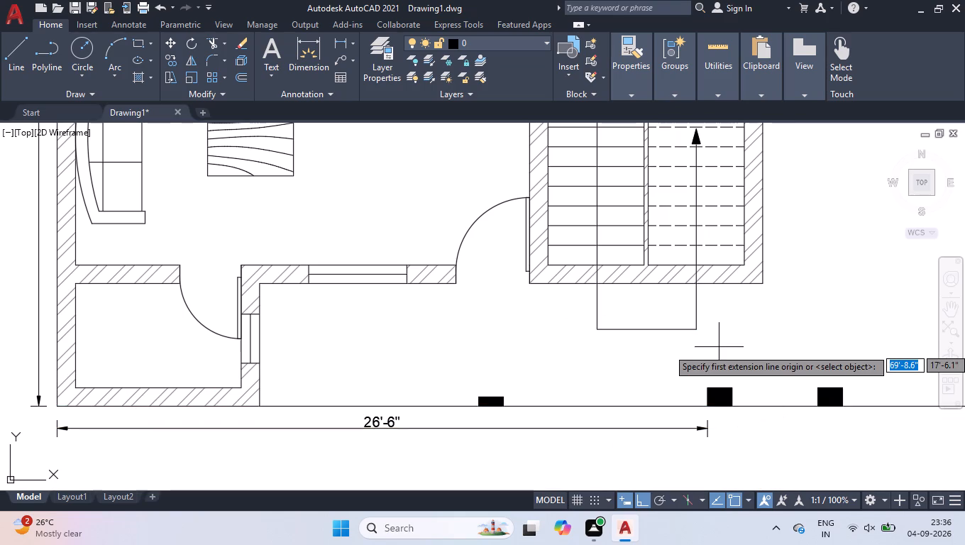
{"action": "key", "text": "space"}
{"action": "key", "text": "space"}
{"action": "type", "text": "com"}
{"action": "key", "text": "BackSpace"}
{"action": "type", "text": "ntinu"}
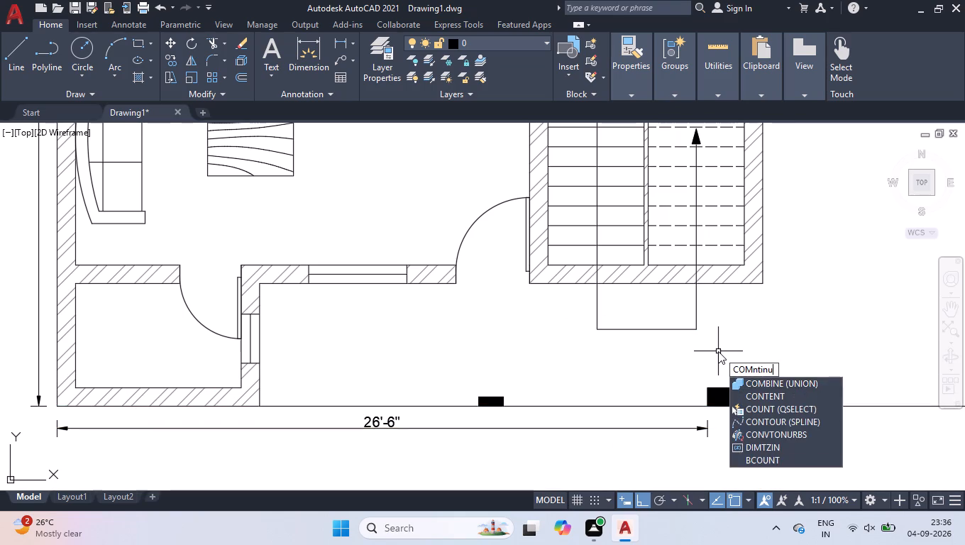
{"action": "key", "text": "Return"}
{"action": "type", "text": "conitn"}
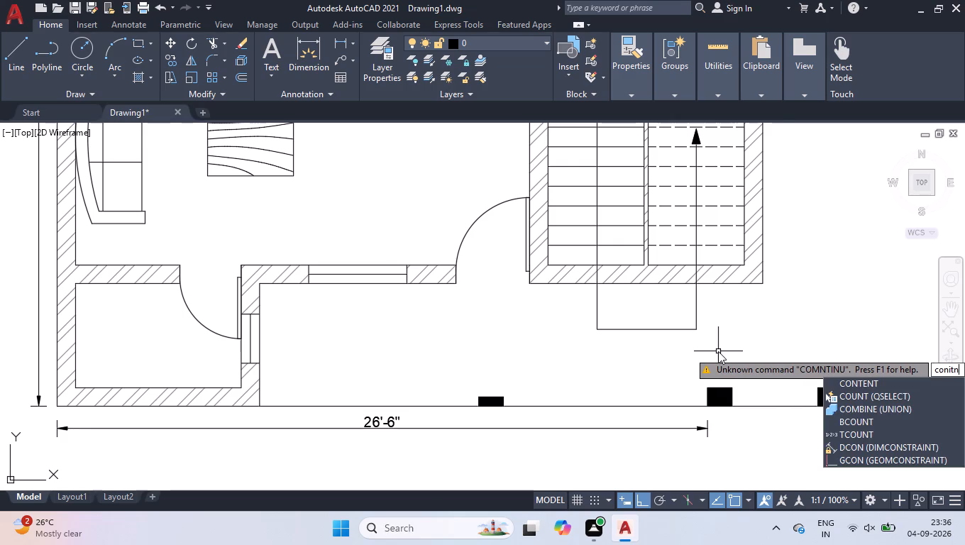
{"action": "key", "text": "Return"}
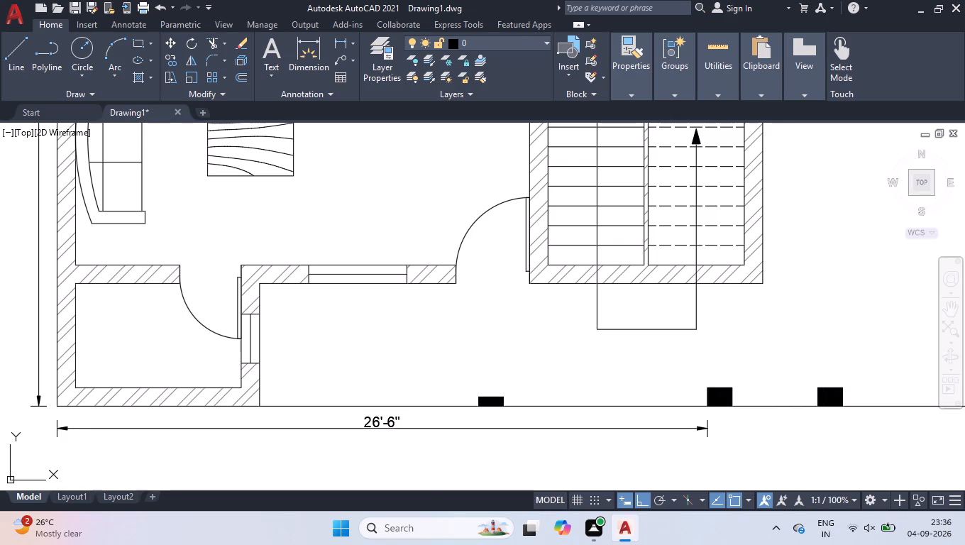
Continue the 26'-6" dimension eastward across the column edges with 1', 3'-6", 1', 12' and 1' dimensions to the southeast corner.
{"action": "type", "text": "cont"}
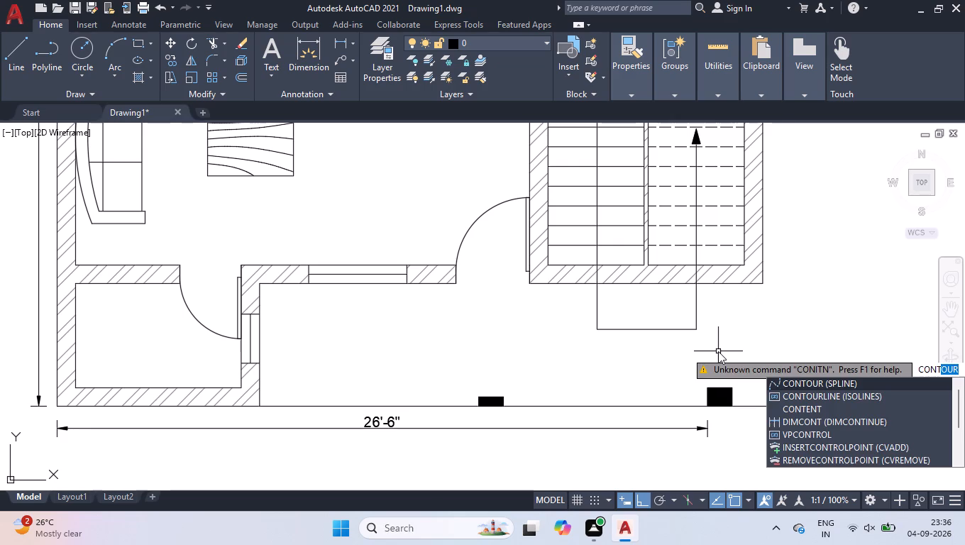
{"action": "type", "text": "in"}
{"action": "key", "text": "BackSpace"}
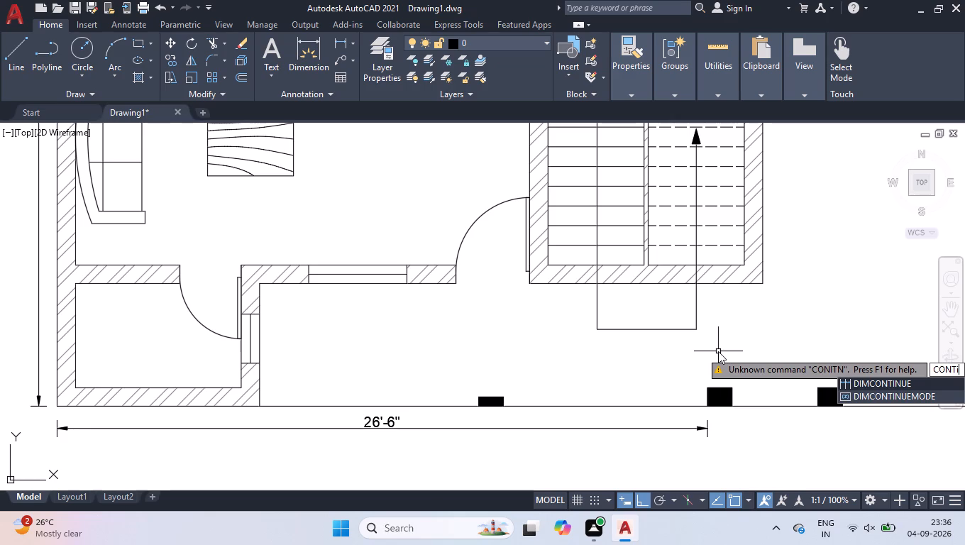
{"action": "key", "text": "n"}
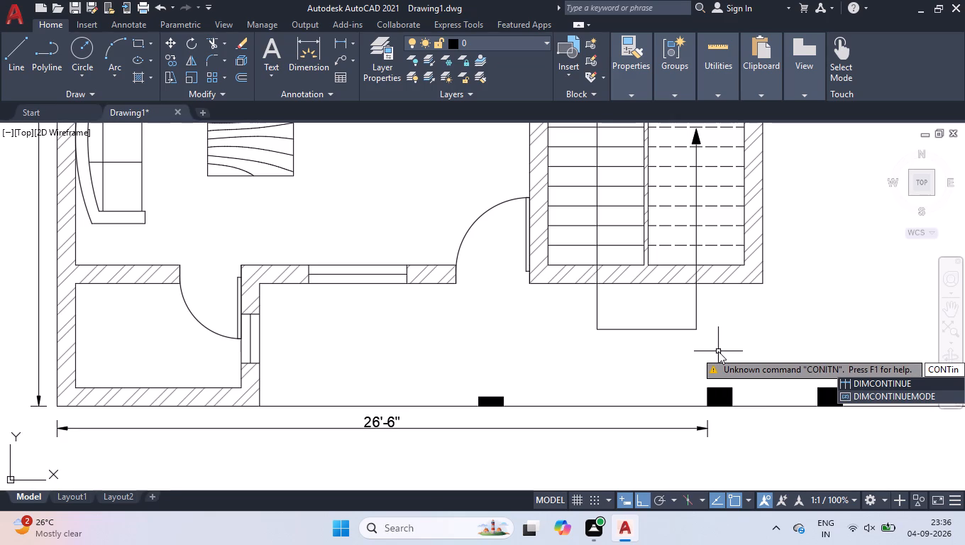
{"action": "key", "text": "Return"}
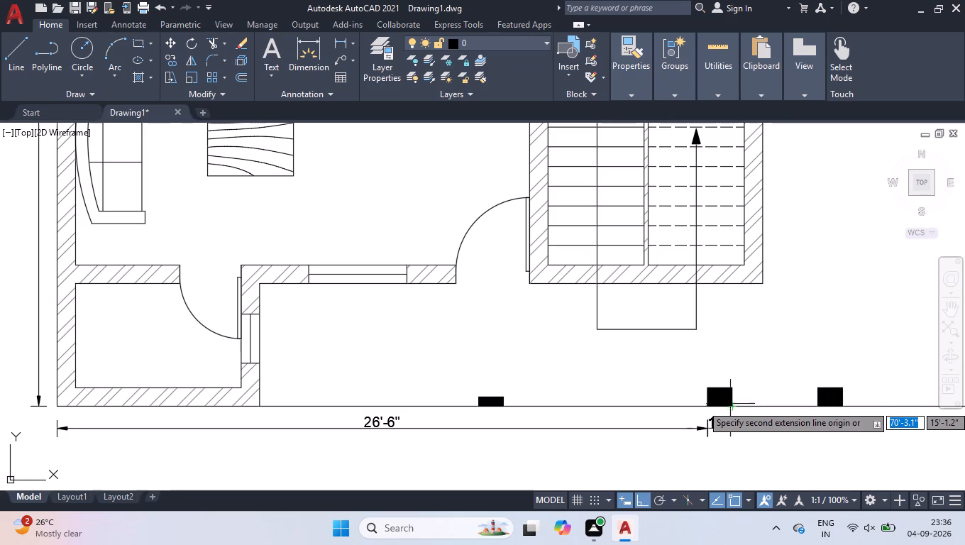
{"action": "left_click", "coordinate": [729, 407]}
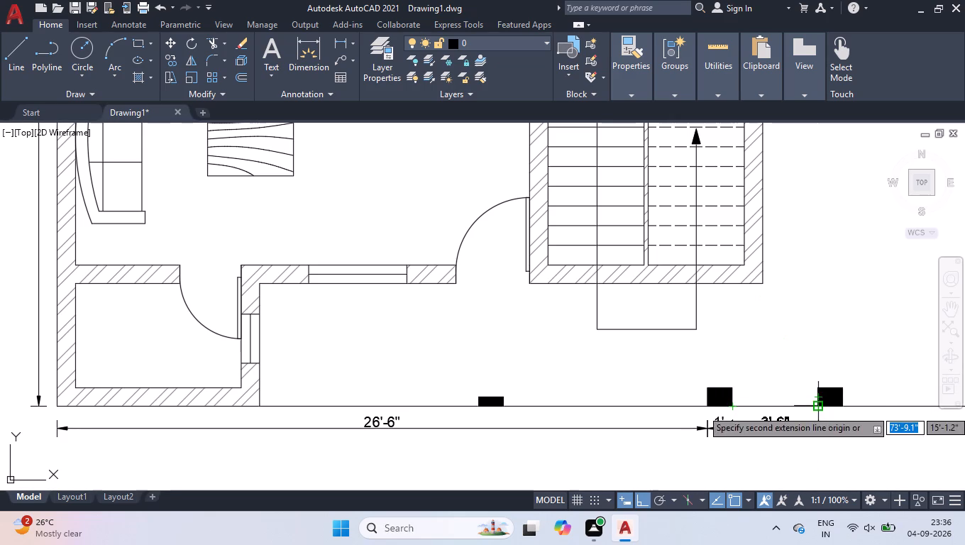
{"action": "left_click", "coordinate": [817, 410]}
{"action": "left_click", "coordinate": [841, 408]}
{"action": "scroll", "coordinate": [839, 408], "scroll_direction": "down", "scroll_amount": 2}
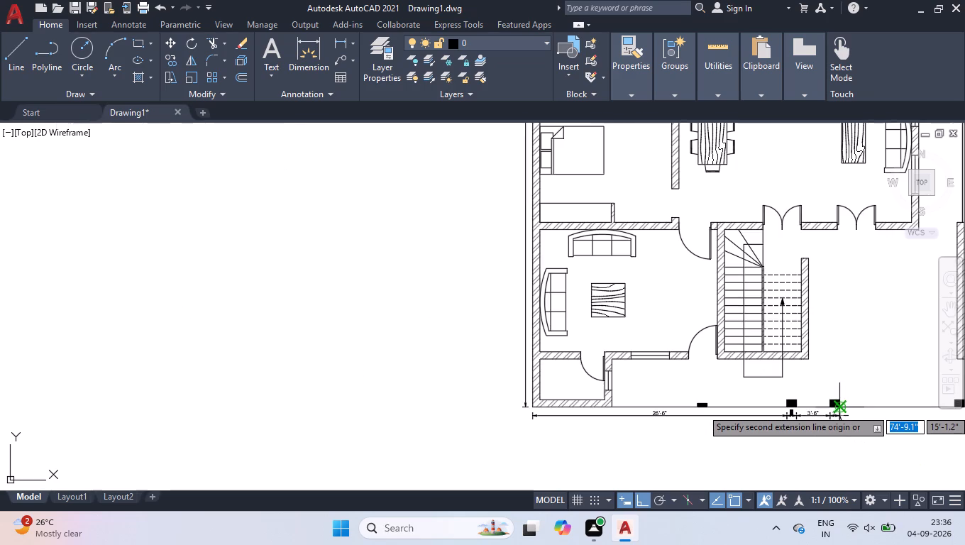
{"action": "scroll", "coordinate": [837, 412], "scroll_direction": "down", "scroll_amount": 2}
{"action": "scroll", "coordinate": [895, 417], "scroll_direction": "up", "scroll_amount": 3}
{"action": "scroll", "coordinate": [829, 407], "scroll_direction": "up", "scroll_amount": 1}
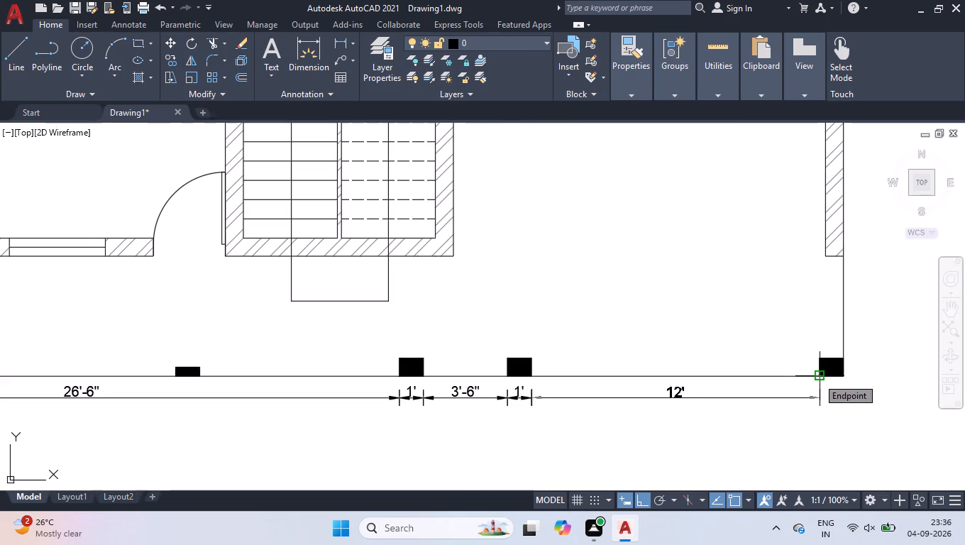
{"action": "left_click", "coordinate": [817, 378]}
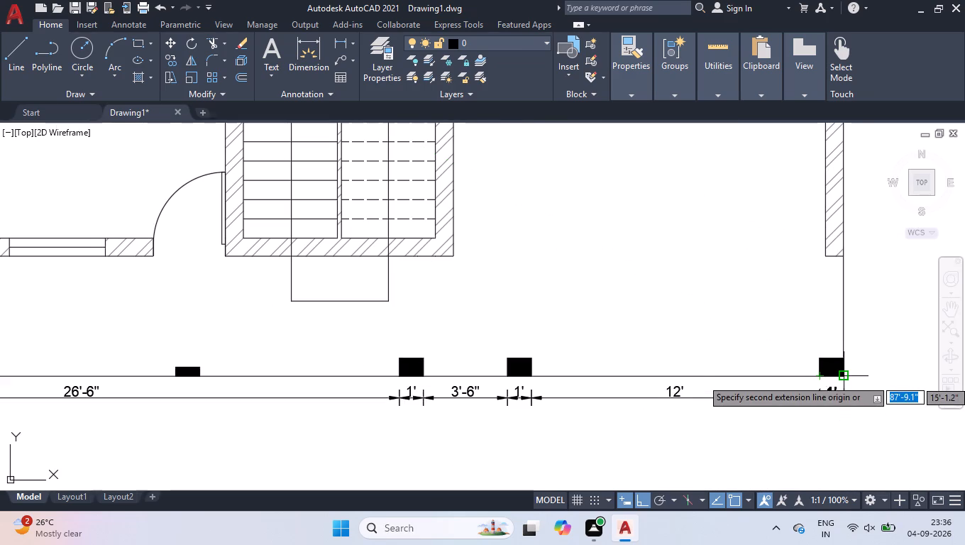
{"action": "left_click", "coordinate": [843, 378]}
{"action": "key", "text": "space"}
{"action": "scroll", "coordinate": [843, 384], "scroll_direction": "down", "scroll_amount": 1}
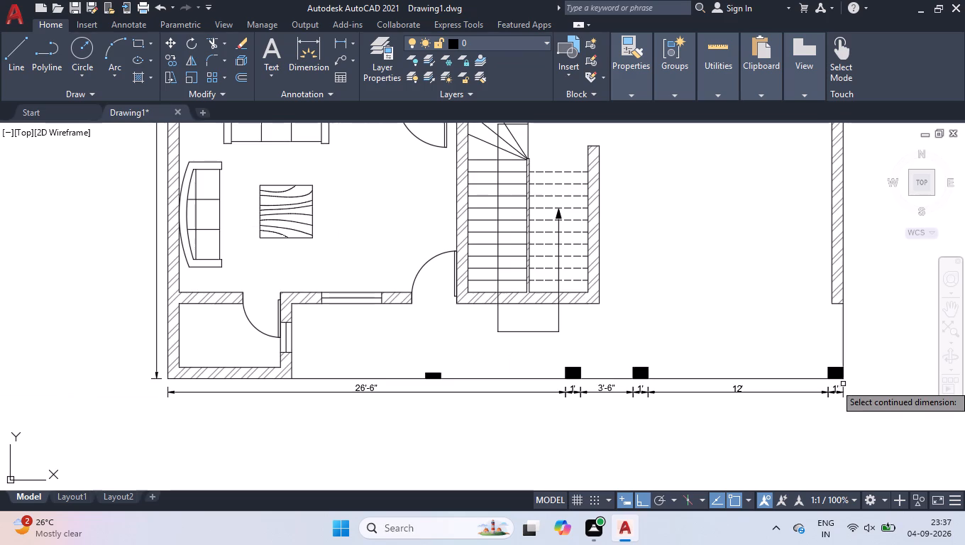
{"action": "key", "text": "space"}
Add a 5' vertical linear dimension outside the east boundary, from the southeast corner to the hatched wall's south end.
{"action": "scroll", "coordinate": [834, 422], "scroll_direction": "down", "scroll_amount": 2}
{"action": "scroll", "coordinate": [845, 398], "scroll_direction": "up", "scroll_amount": 3}
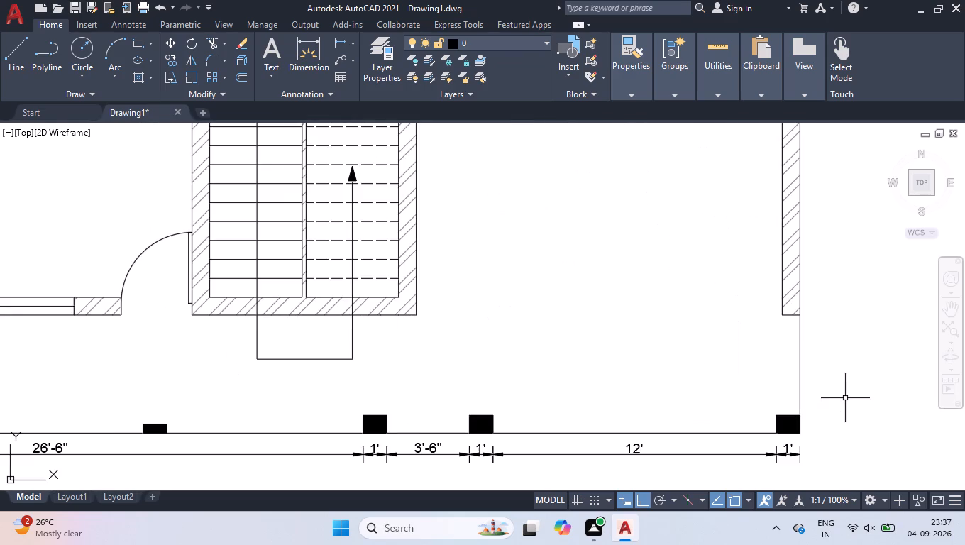
{"action": "scroll", "coordinate": [849, 397], "scroll_direction": "up", "scroll_amount": 1}
{"action": "type", "text": "dli"}
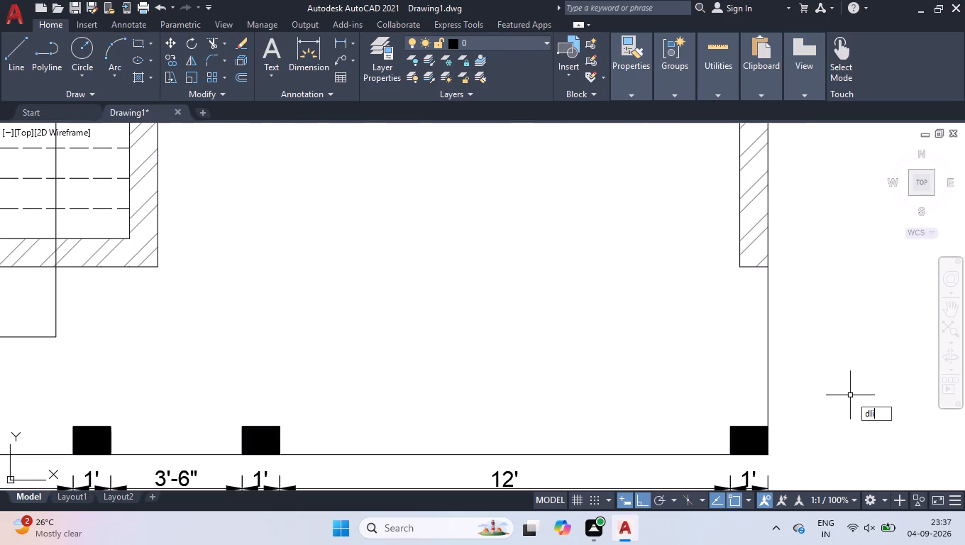
{"action": "key", "text": "Return"}
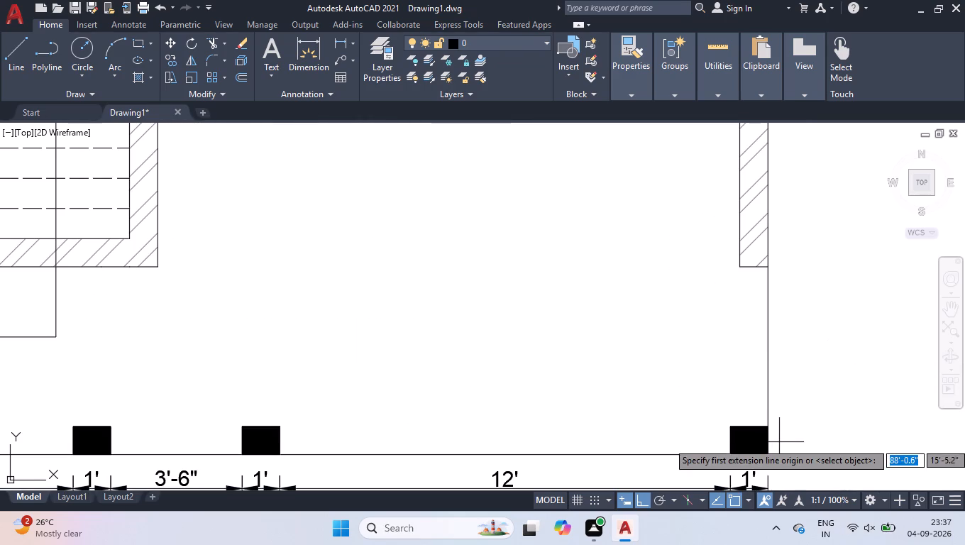
{"action": "left_click", "coordinate": [773, 456]}
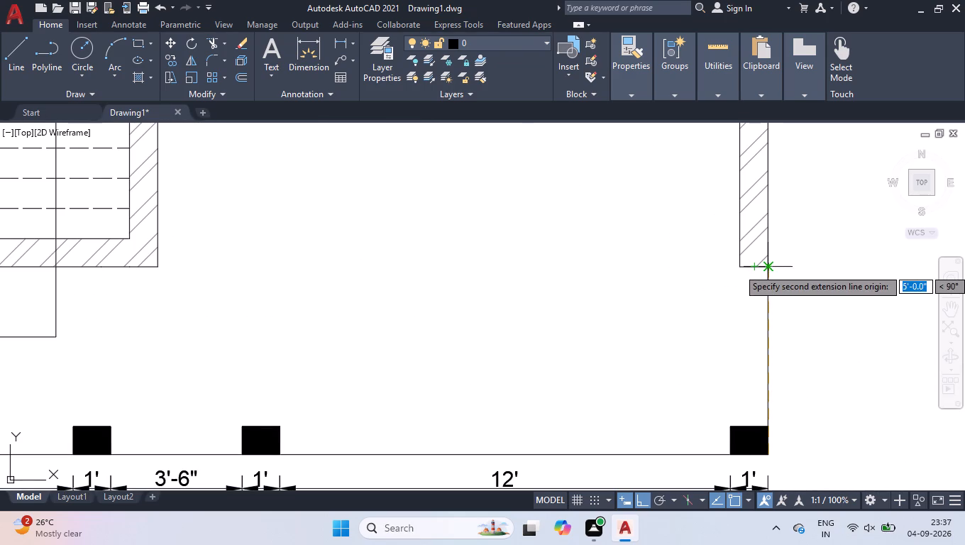
{"action": "left_click", "coordinate": [770, 268]}
{"action": "left_click", "coordinate": [794, 278]}
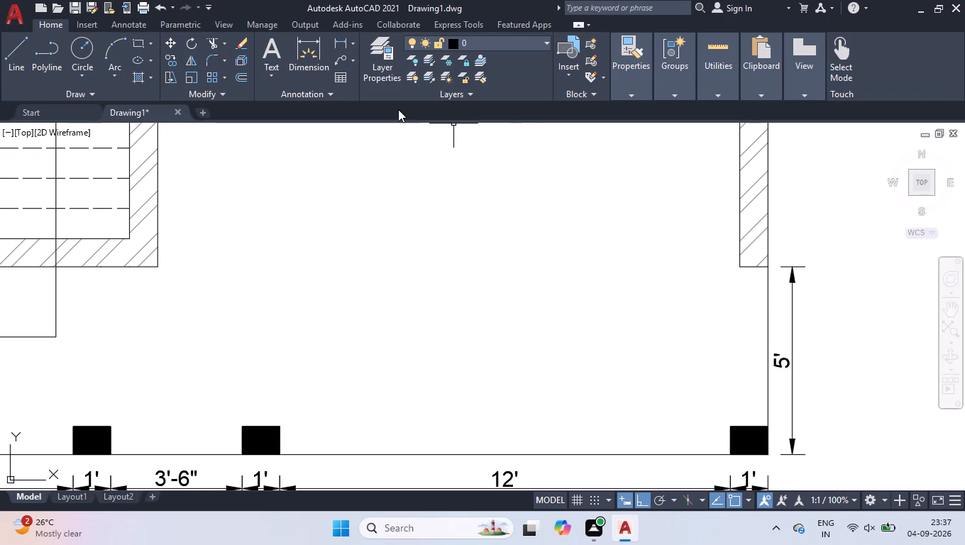
Add a 60' vertical linear dimension of the full east boundary line, placed outside the 5' dimension.
{"action": "key", "text": "space"}
{"action": "key", "text": "space"}
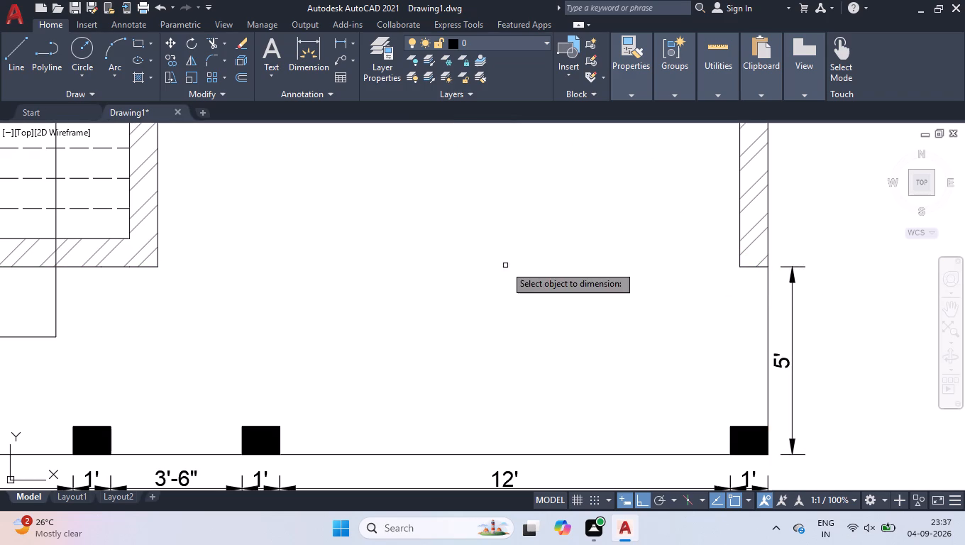
{"action": "left_click", "coordinate": [768, 207]}
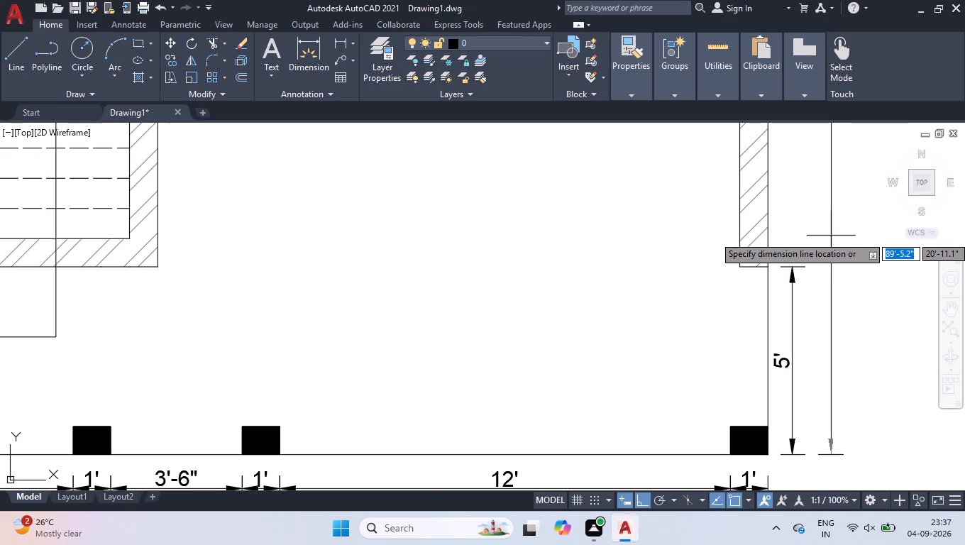
{"action": "scroll", "coordinate": [832, 235], "scroll_direction": "down", "scroll_amount": 4}
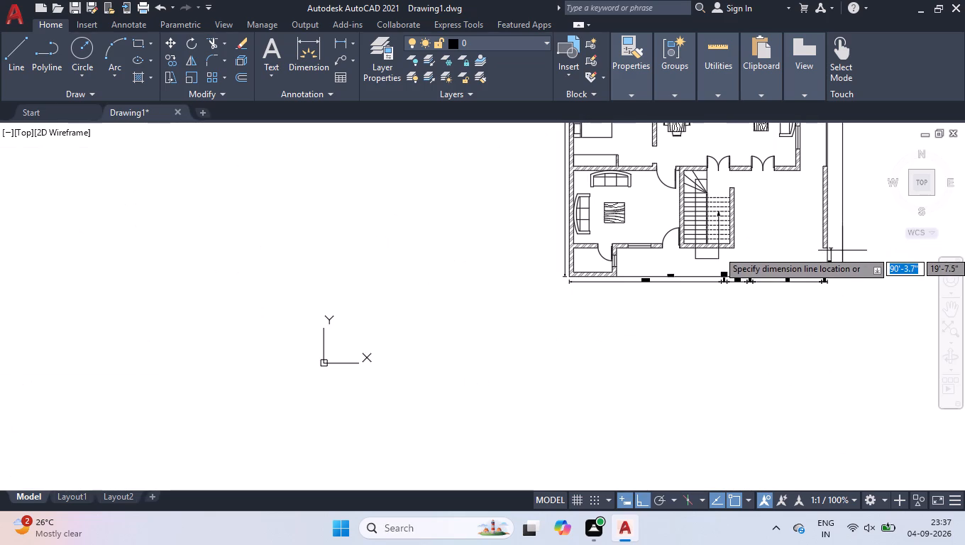
{"action": "scroll", "coordinate": [847, 253], "scroll_direction": "down", "scroll_amount": 3}
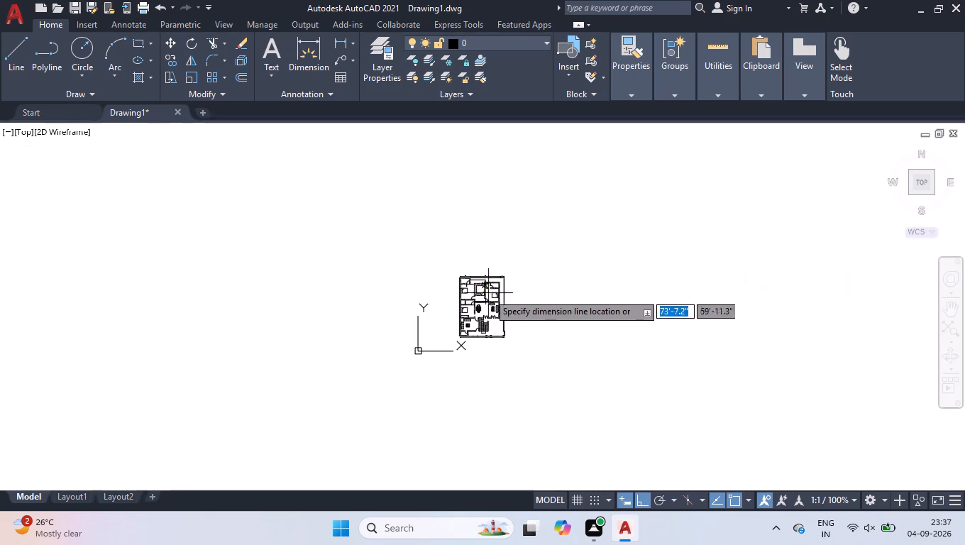
{"action": "scroll", "coordinate": [488, 293], "scroll_direction": "up", "scroll_amount": 3}
{"action": "scroll", "coordinate": [553, 305], "scroll_direction": "up", "scroll_amount": 1}
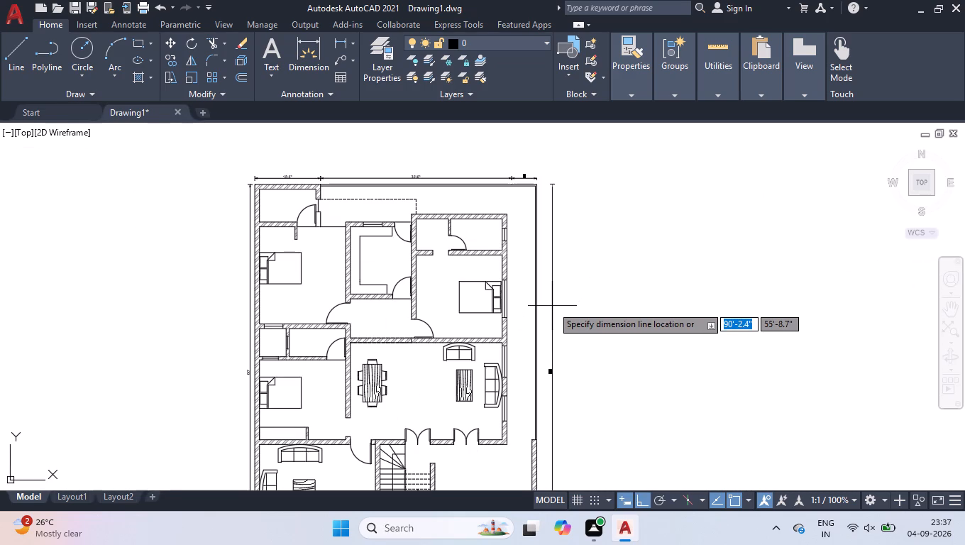
{"action": "left_click", "coordinate": [549, 309]}
Add a 14'-3" vertical linear dimension along the hatched east boundary wall, from its south end to its north end, in line with the 5' dimension.
{"action": "scroll", "coordinate": [558, 309], "scroll_direction": "down", "scroll_amount": 1}
{"action": "scroll", "coordinate": [554, 343], "scroll_direction": "up", "scroll_amount": 4}
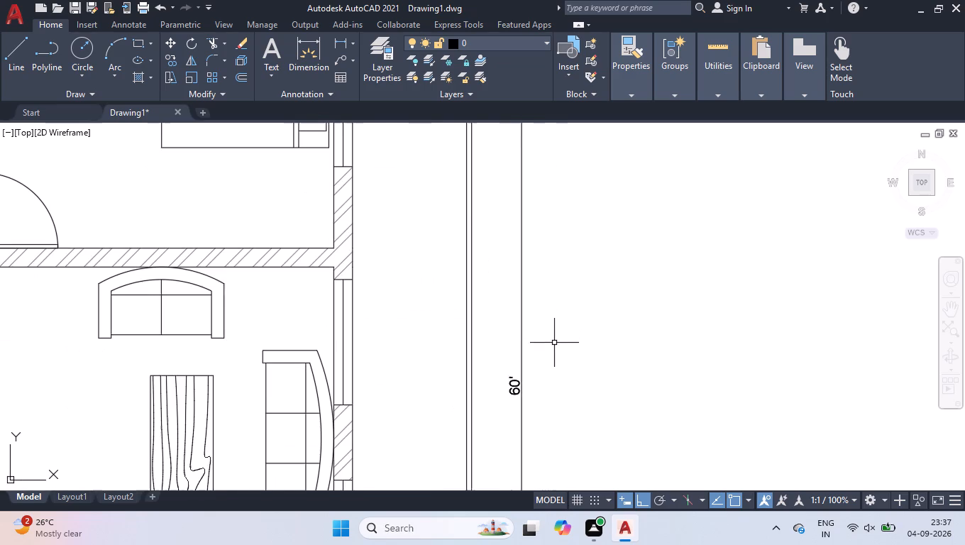
{"action": "scroll", "coordinate": [555, 346], "scroll_direction": "down", "scroll_amount": 2}
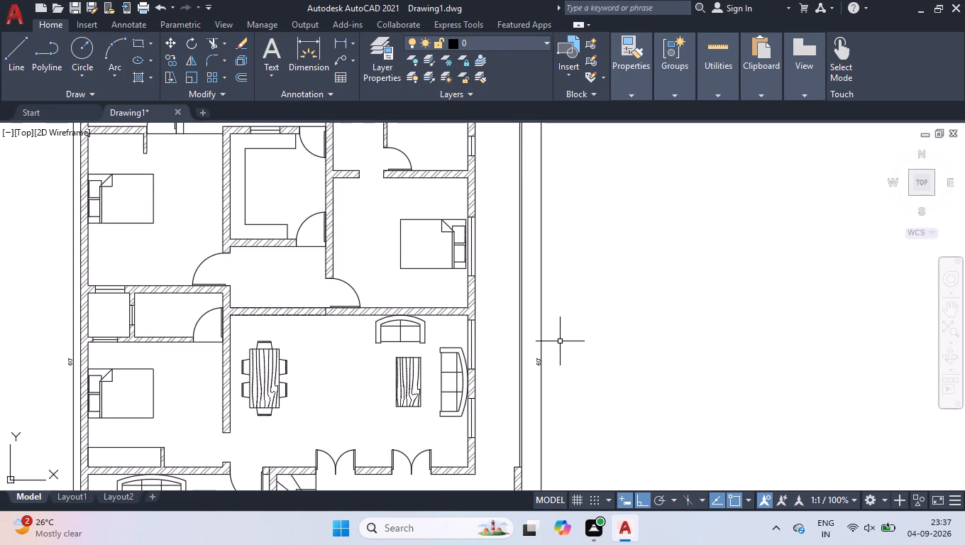
{"action": "key", "text": "d"}
{"action": "key", "text": "l"}
{"action": "key", "text": "i"}
{"action": "key", "text": "Return"}
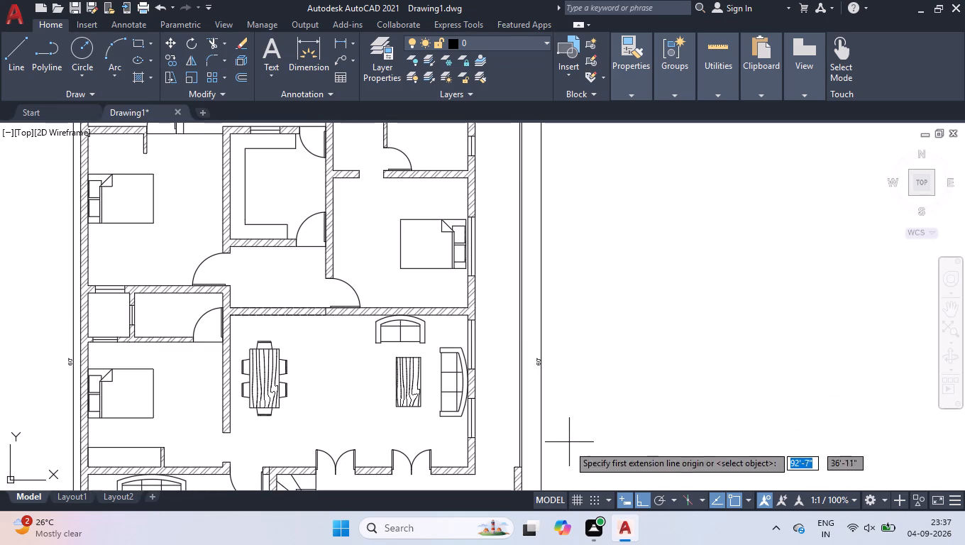
{"action": "scroll", "coordinate": [547, 415], "scroll_direction": "down", "scroll_amount": 3}
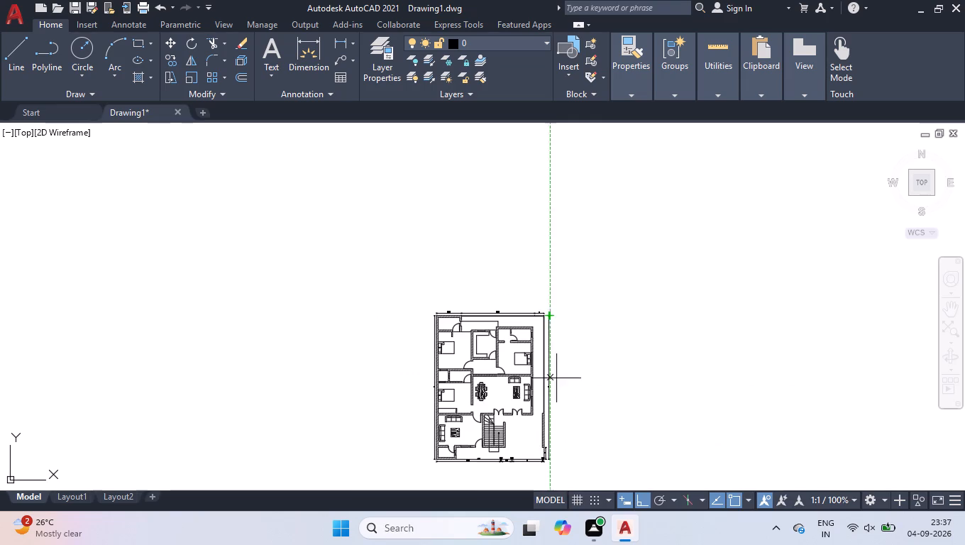
{"action": "scroll", "coordinate": [543, 464], "scroll_direction": "up", "scroll_amount": 4}
{"action": "scroll", "coordinate": [524, 346], "scroll_direction": "up", "scroll_amount": 2}
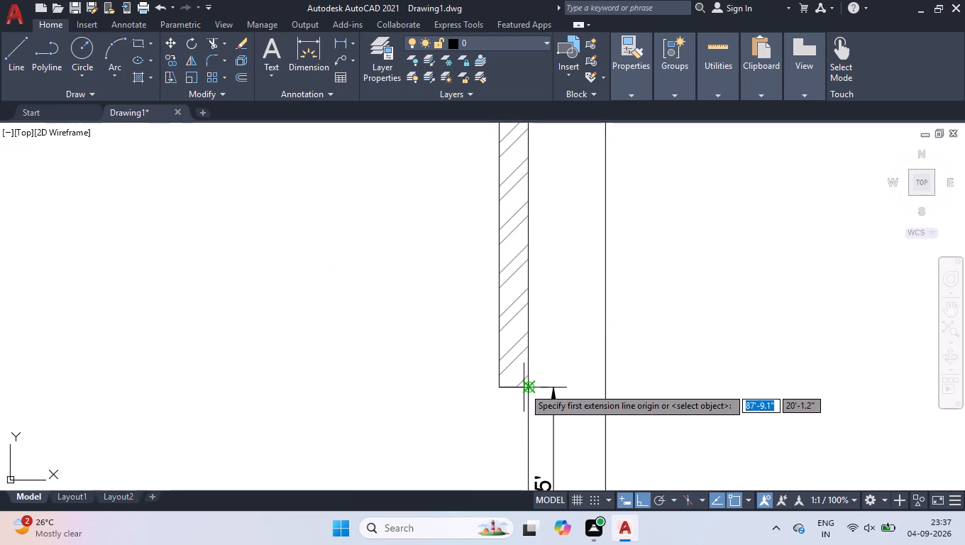
{"action": "left_click", "coordinate": [532, 388]}
{"action": "scroll", "coordinate": [573, 288], "scroll_direction": "down", "scroll_amount": 2}
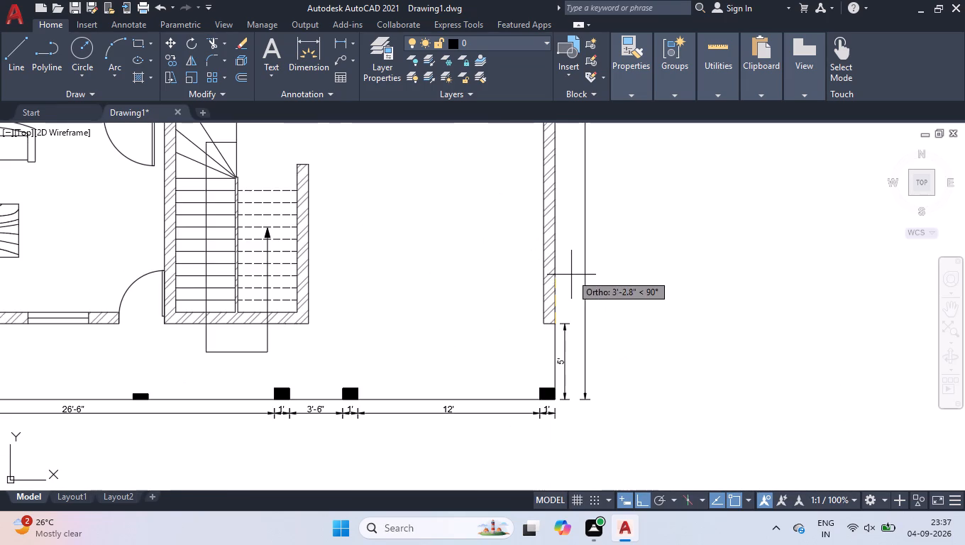
{"action": "scroll", "coordinate": [562, 222], "scroll_direction": "down", "scroll_amount": 1}
{"action": "scroll", "coordinate": [566, 150], "scroll_direction": "up", "scroll_amount": 2}
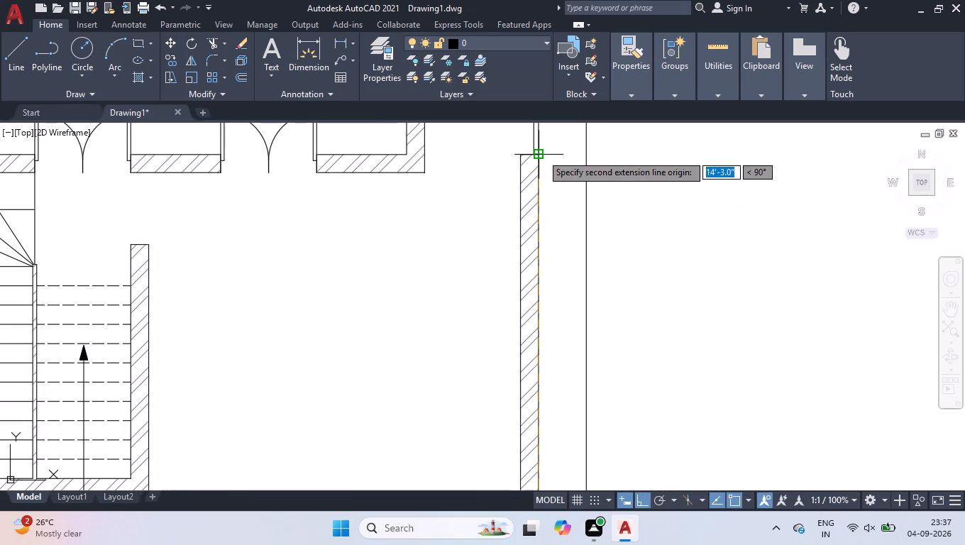
{"action": "left_click", "coordinate": [541, 154]}
{"action": "scroll", "coordinate": [556, 257], "scroll_direction": "down", "scroll_amount": 2}
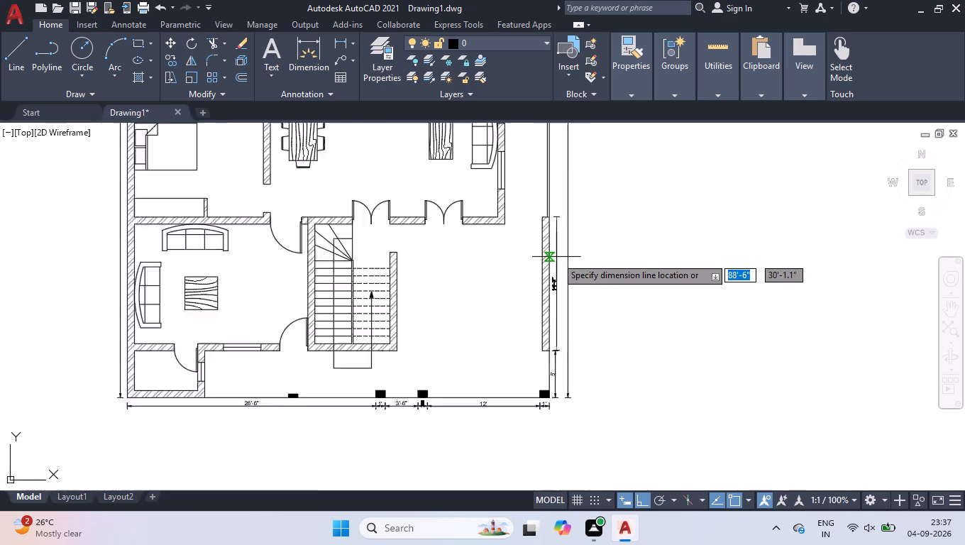
{"action": "scroll", "coordinate": [556, 257], "scroll_direction": "down", "scroll_amount": 1}
{"action": "scroll", "coordinate": [558, 316], "scroll_direction": "up", "scroll_amount": 7}
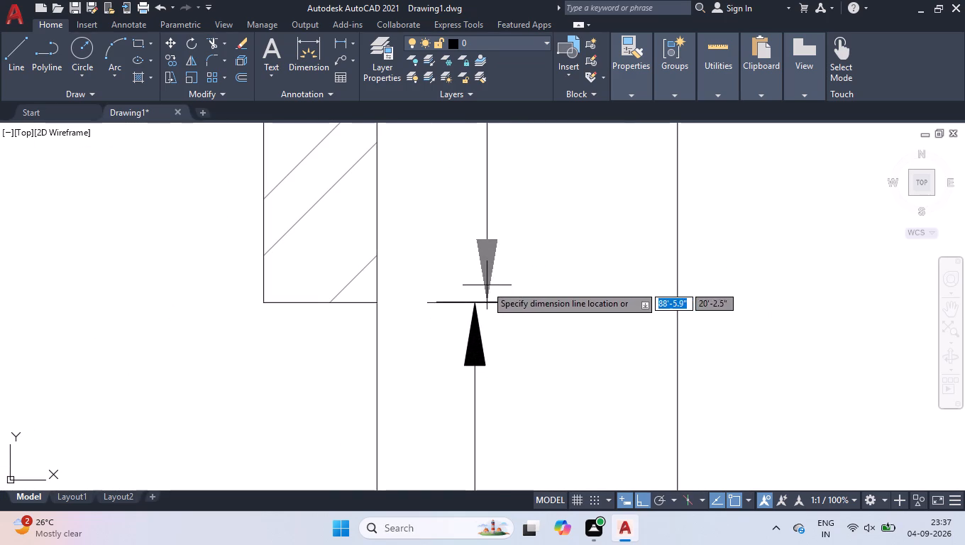
{"action": "left_click", "coordinate": [476, 302]}
{"action": "scroll", "coordinate": [500, 297], "scroll_direction": "down", "scroll_amount": 4}
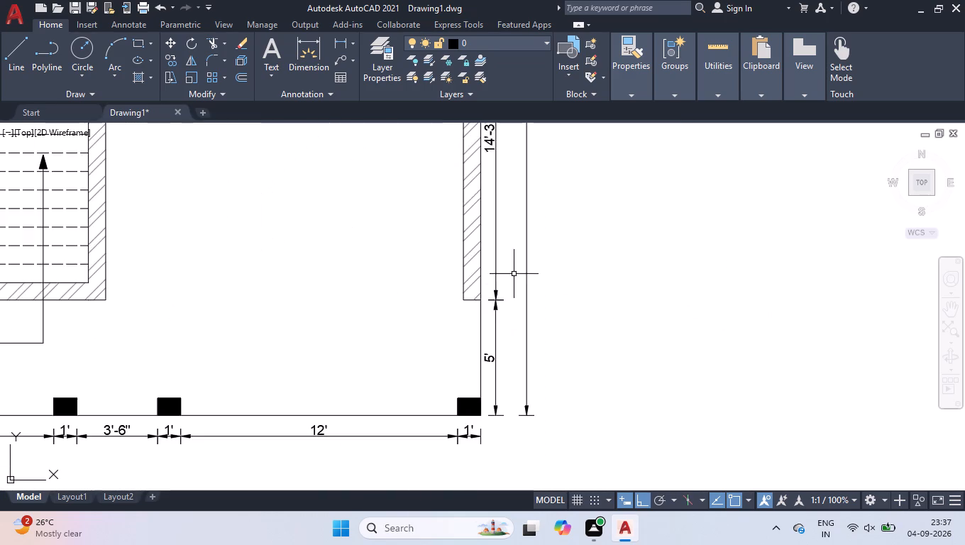
Add a 36'-9" vertical linear dimension northward from the hatched east wall's north end, in line with the 14'-3" dimension.
{"action": "scroll", "coordinate": [509, 284], "scroll_direction": "down", "scroll_amount": 2}
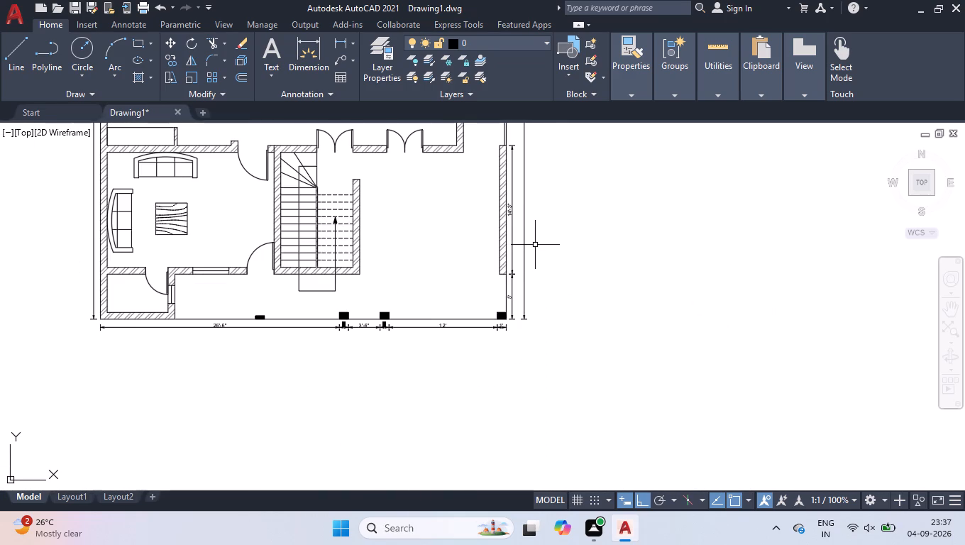
{"action": "scroll", "coordinate": [536, 246], "scroll_direction": "down", "scroll_amount": 3}
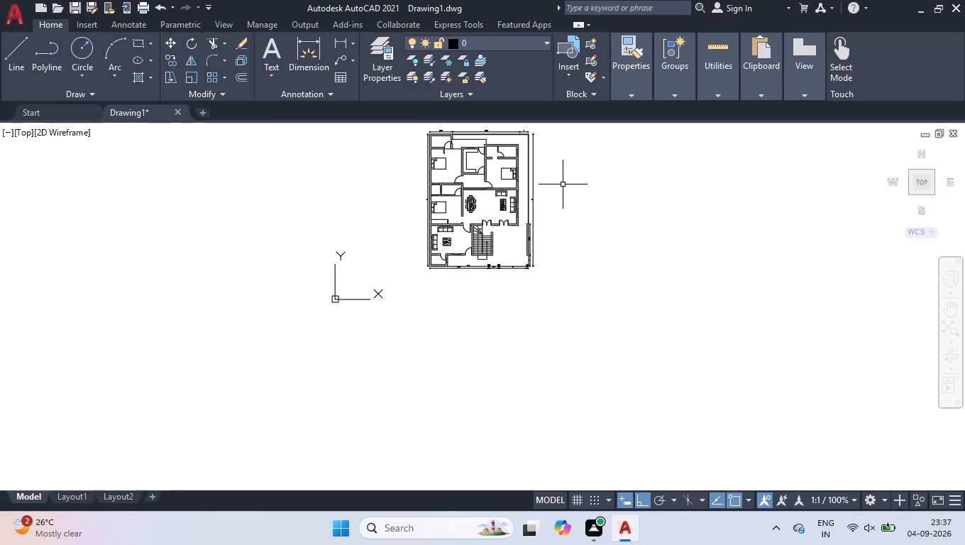
{"action": "scroll", "coordinate": [547, 156], "scroll_direction": "up", "scroll_amount": 2}
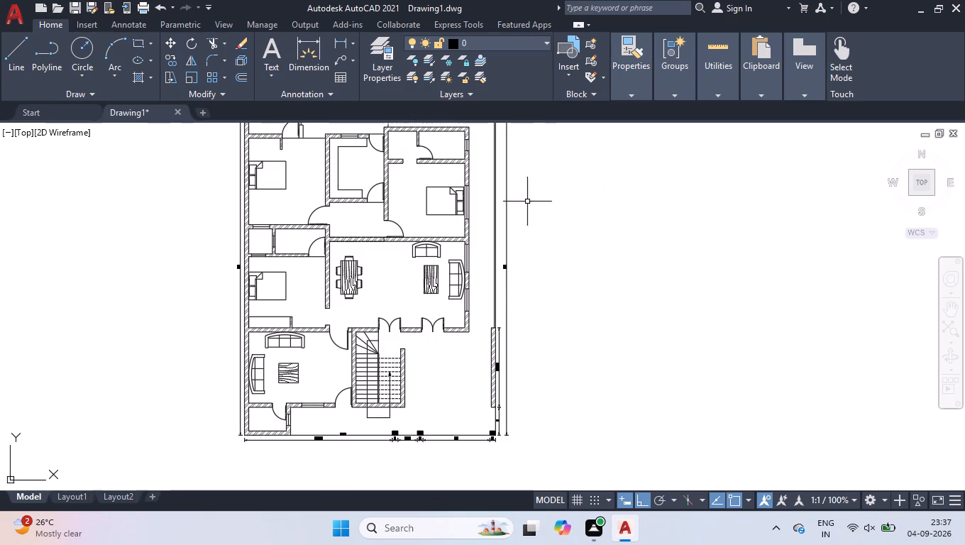
{"action": "scroll", "coordinate": [493, 329], "scroll_direction": "up", "scroll_amount": 5}
{"action": "type", "text": "dli"}
{"action": "key", "text": "Return"}
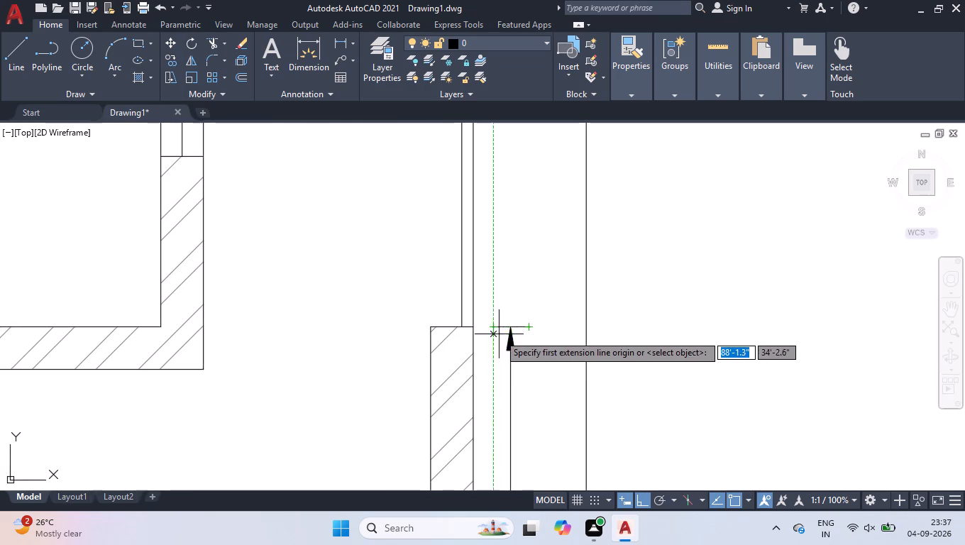
{"action": "scroll", "coordinate": [499, 334], "scroll_direction": "up", "scroll_amount": 3}
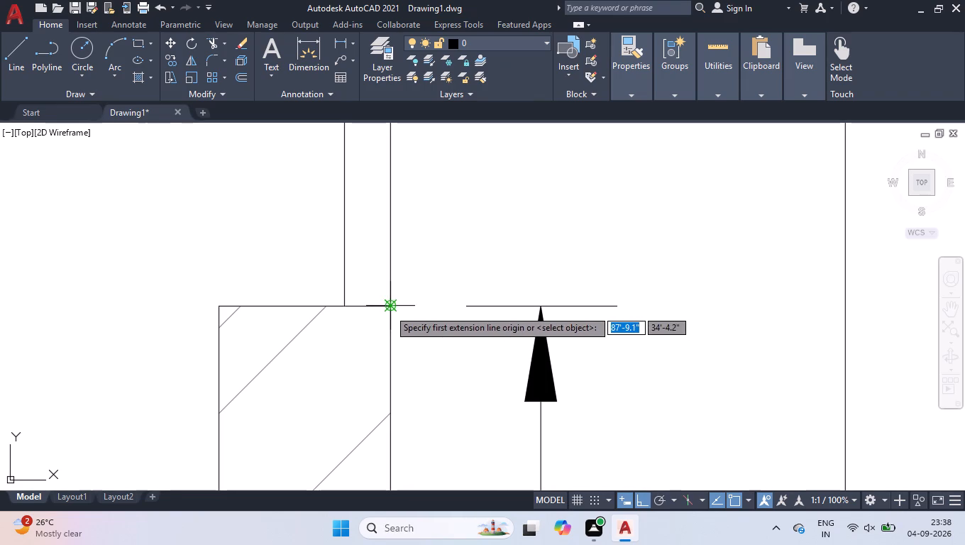
{"action": "left_click", "coordinate": [389, 308]}
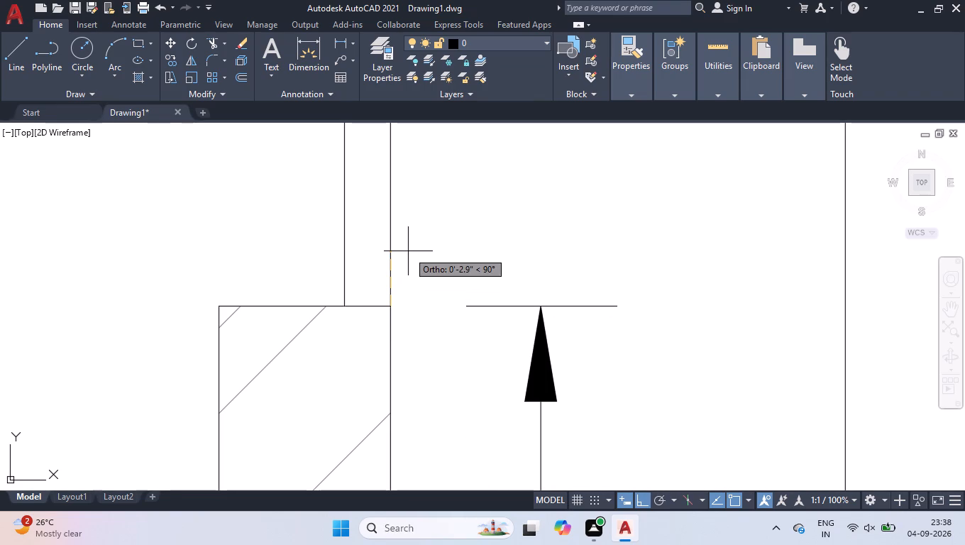
{"action": "type", "text": "36'9"}
{"action": "key", "text": "Return"}
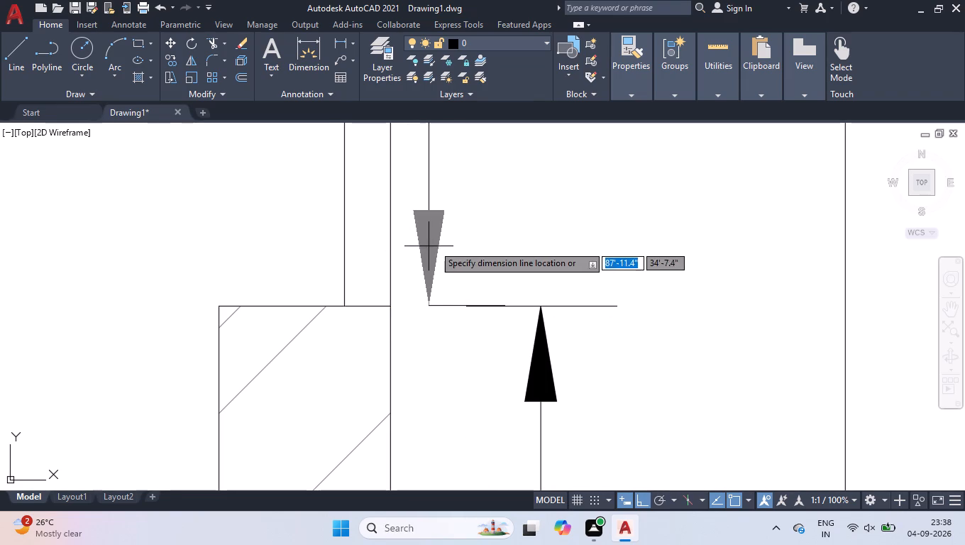
{"action": "left_click", "coordinate": [539, 306]}
{"action": "scroll", "coordinate": [565, 353], "scroll_direction": "down", "scroll_amount": 4}
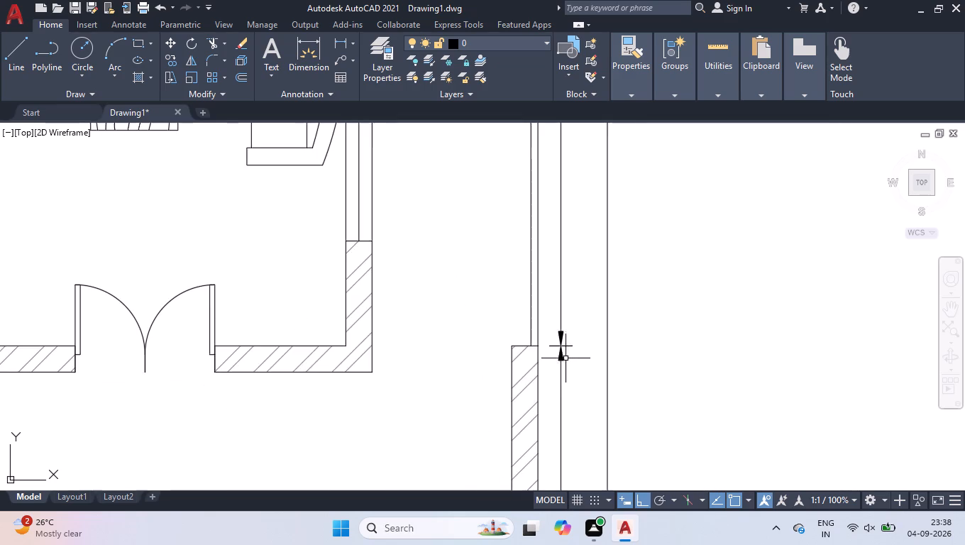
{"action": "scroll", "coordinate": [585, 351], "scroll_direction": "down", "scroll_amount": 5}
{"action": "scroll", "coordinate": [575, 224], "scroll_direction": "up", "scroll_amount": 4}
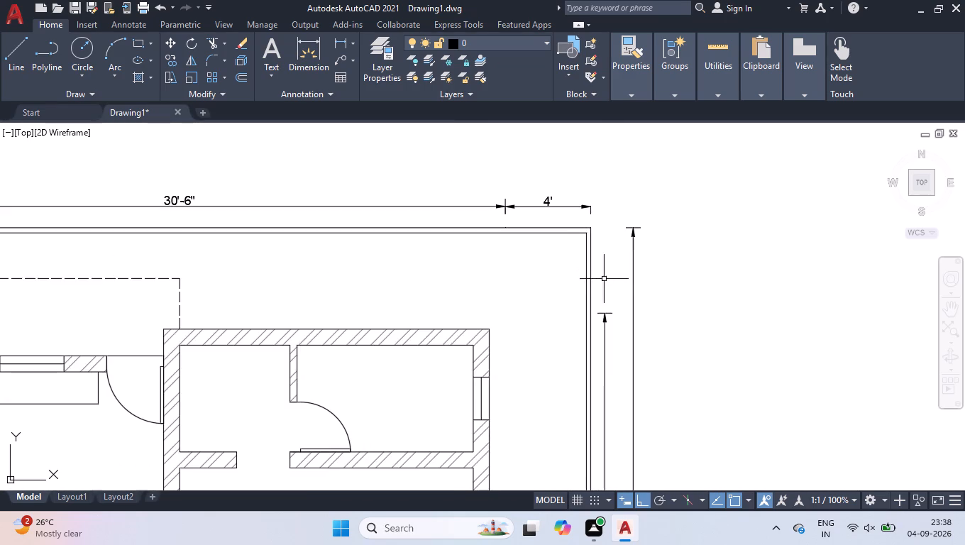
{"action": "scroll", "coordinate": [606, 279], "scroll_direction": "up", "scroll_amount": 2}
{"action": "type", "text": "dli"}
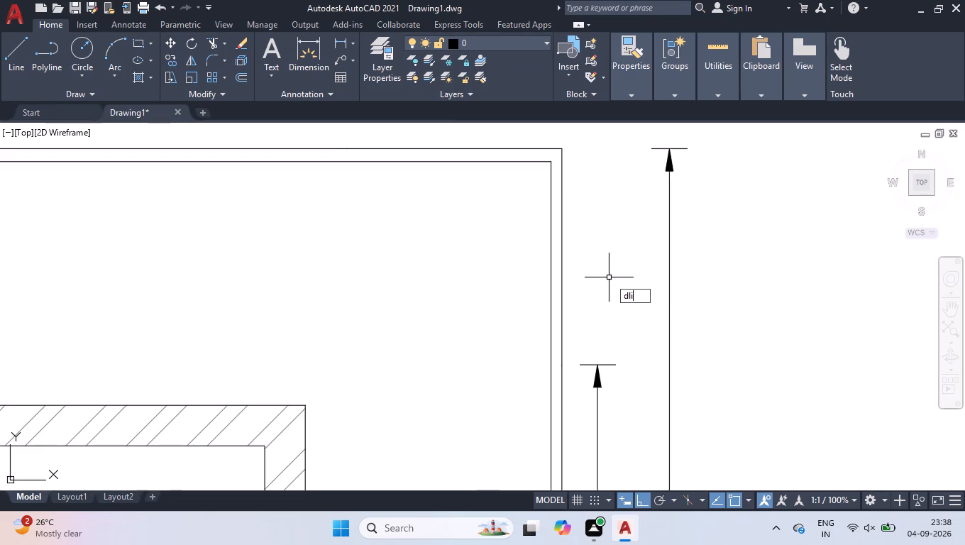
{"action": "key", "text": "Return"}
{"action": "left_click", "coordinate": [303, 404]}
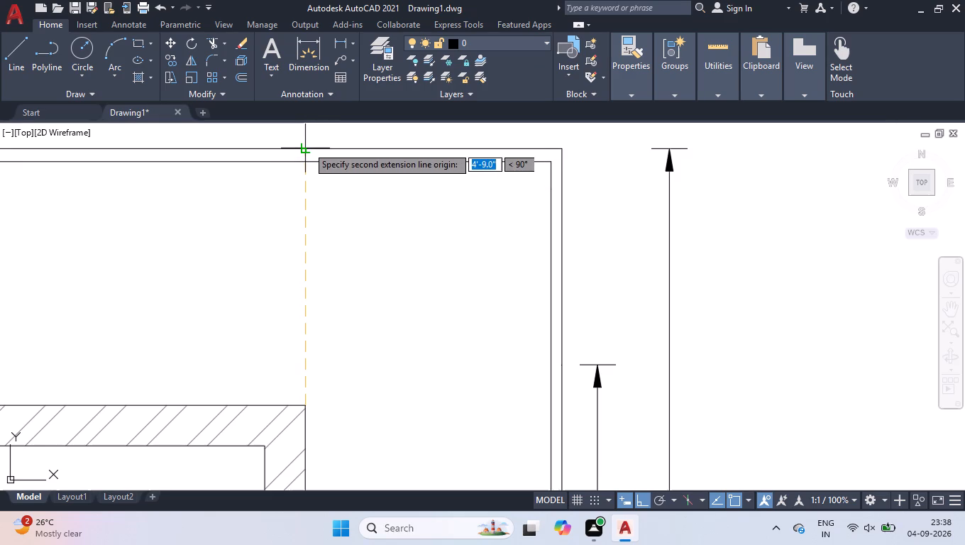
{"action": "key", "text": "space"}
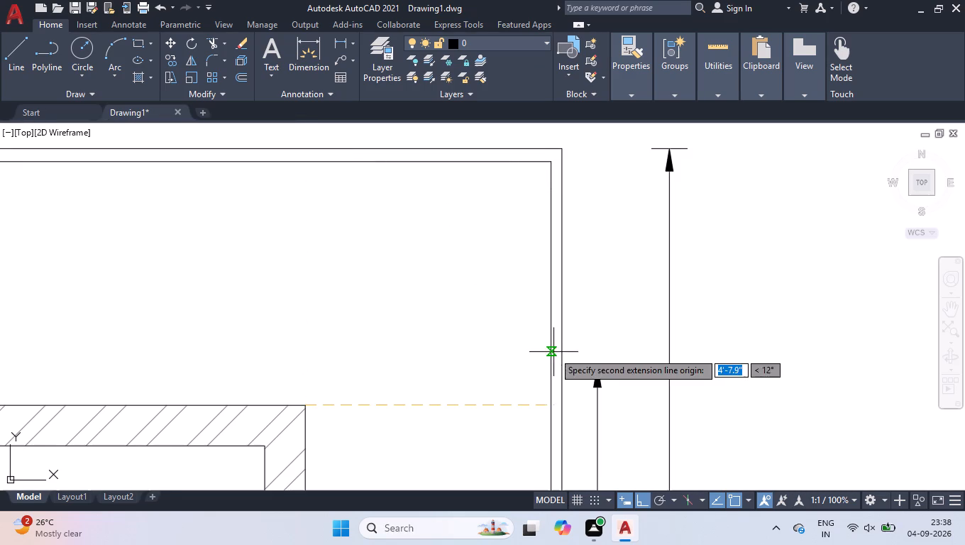
Add a 4' vertical linear dimension northward from the north end of the 36'-9" dimension, in line with it.
{"action": "key", "text": "space"}
{"action": "left_click_drag", "start_coordinate": [597, 366], "coordinate": [597, 365]}
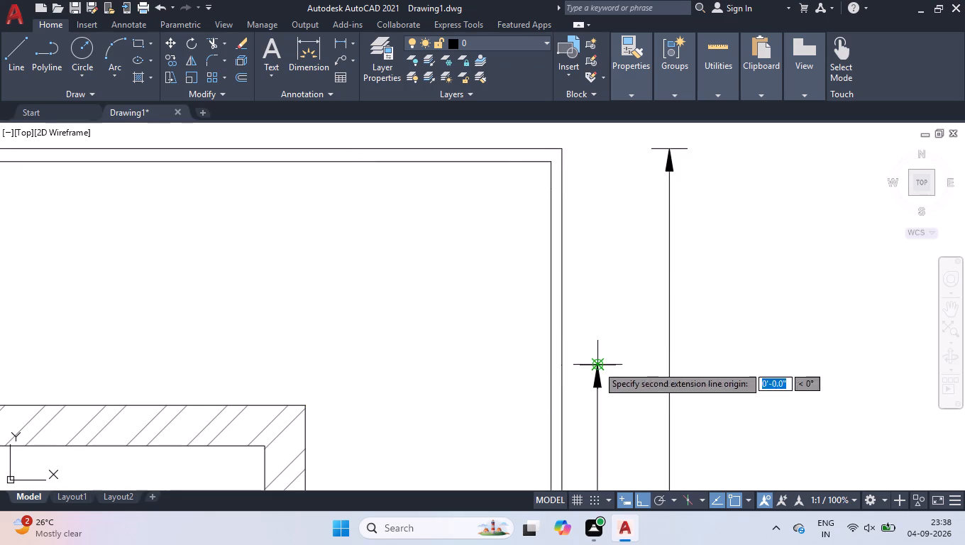
{"action": "left_click_drag", "start_coordinate": [597, 365], "coordinate": [593, 329]}
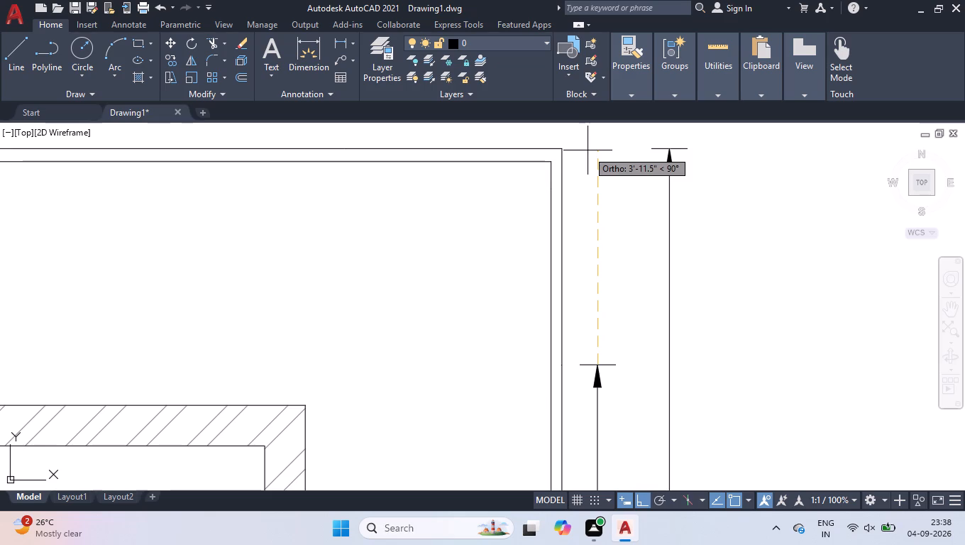
{"action": "type", "text": "4'"}
{"action": "key", "text": "Return"}
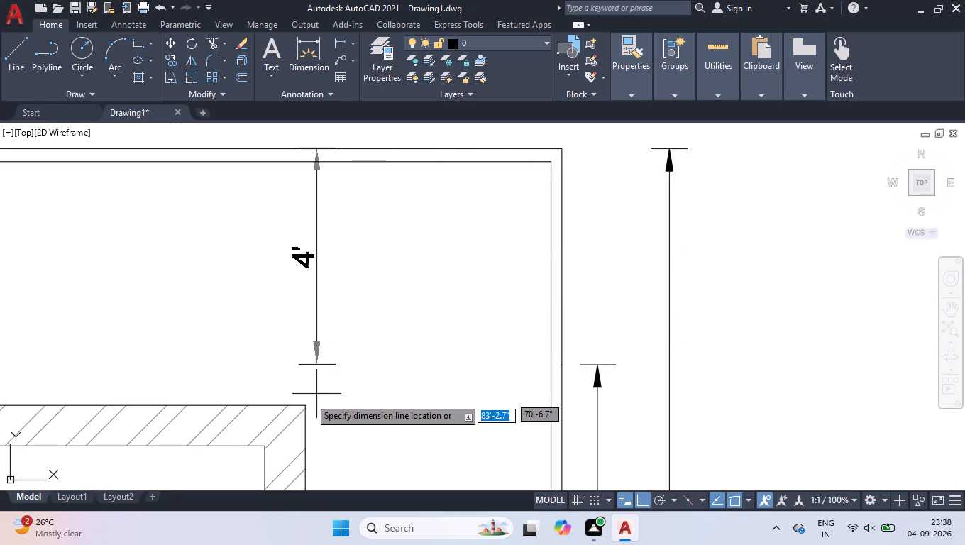
{"action": "left_click", "coordinate": [602, 365]}
Create a multiline text label reading BATH inside the northwest corner room, with 4" text height and centred alignment.
{"action": "scroll", "coordinate": [657, 354], "scroll_direction": "down", "scroll_amount": 2}
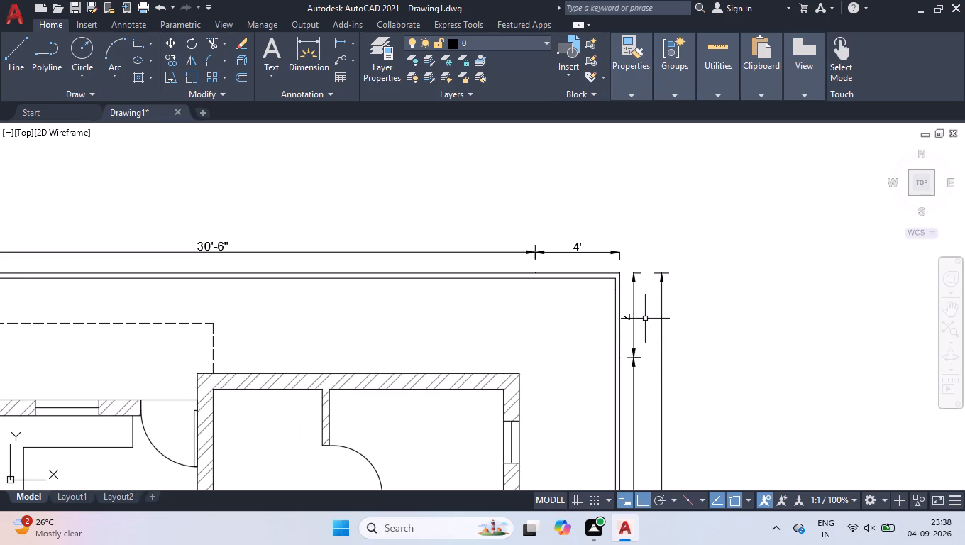
{"action": "scroll", "coordinate": [632, 268], "scroll_direction": "up", "scroll_amount": 4}
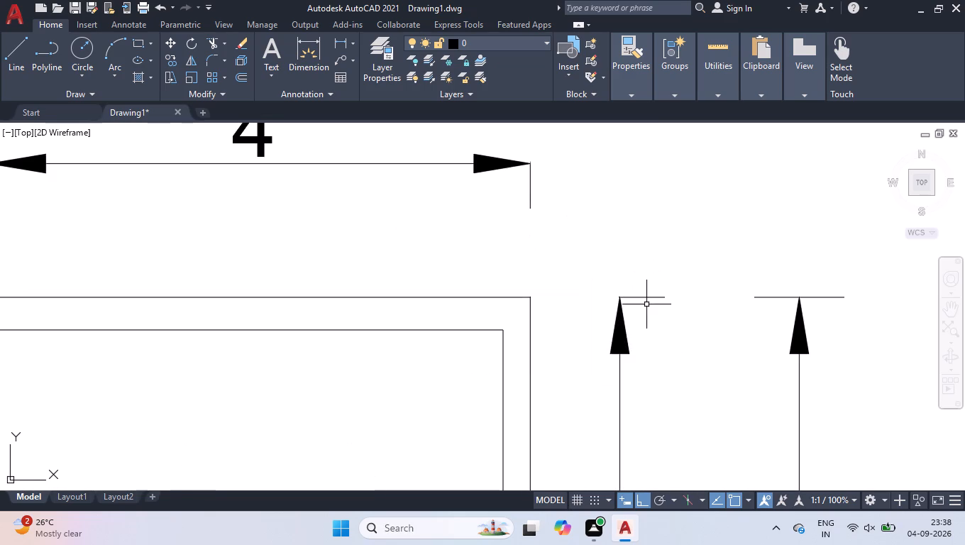
{"action": "scroll", "coordinate": [620, 170], "scroll_direction": "down", "scroll_amount": 4}
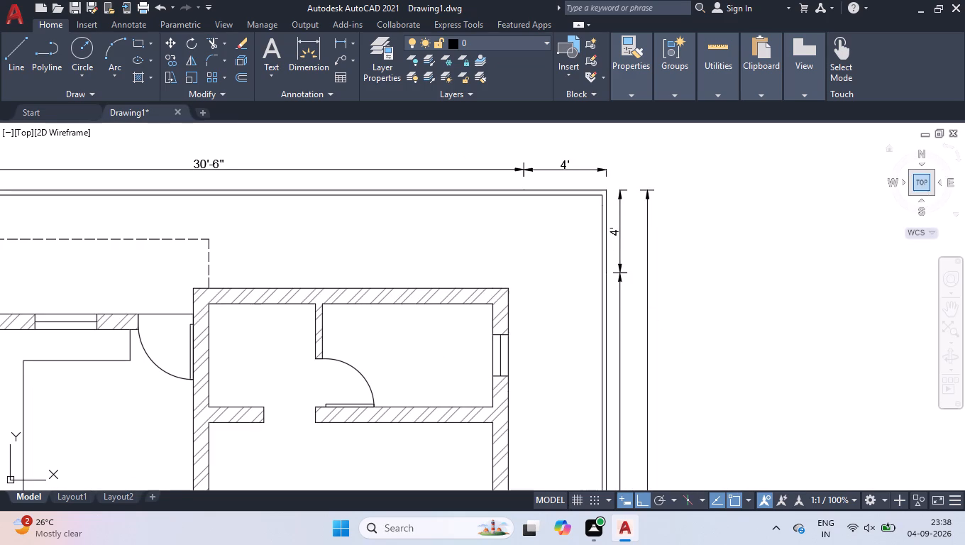
{"action": "left_click", "coordinate": [925, 182]}
{"action": "scroll", "coordinate": [447, 187], "scroll_direction": "up", "scroll_amount": 3}
{"action": "scroll", "coordinate": [255, 160], "scroll_direction": "down", "scroll_amount": 2}
{"action": "scroll", "coordinate": [223, 129], "scroll_direction": "up", "scroll_amount": 4}
{"action": "scroll", "coordinate": [328, 170], "scroll_direction": "down", "scroll_amount": 2}
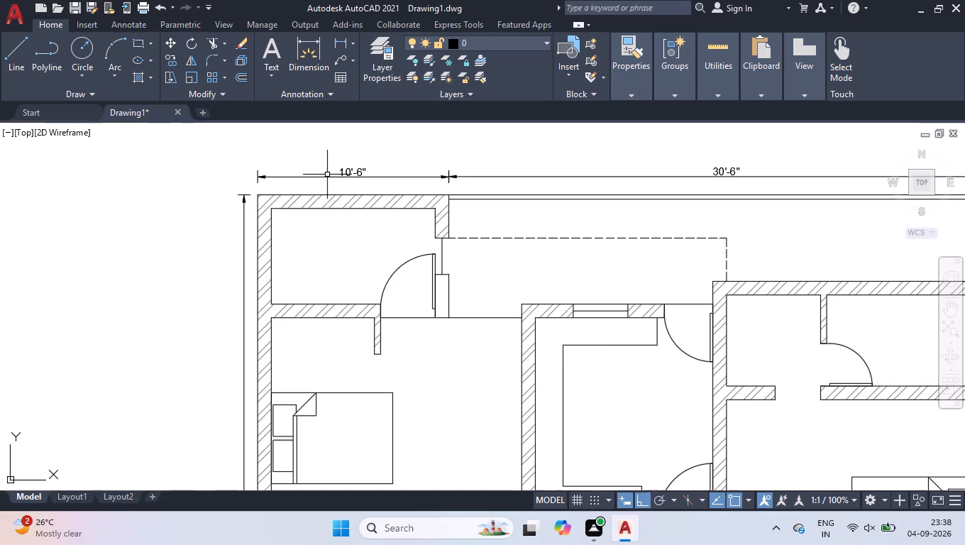
{"action": "scroll", "coordinate": [370, 280], "scroll_direction": "up", "scroll_amount": 2}
{"action": "scroll", "coordinate": [376, 275], "scroll_direction": "down", "scroll_amount": 1}
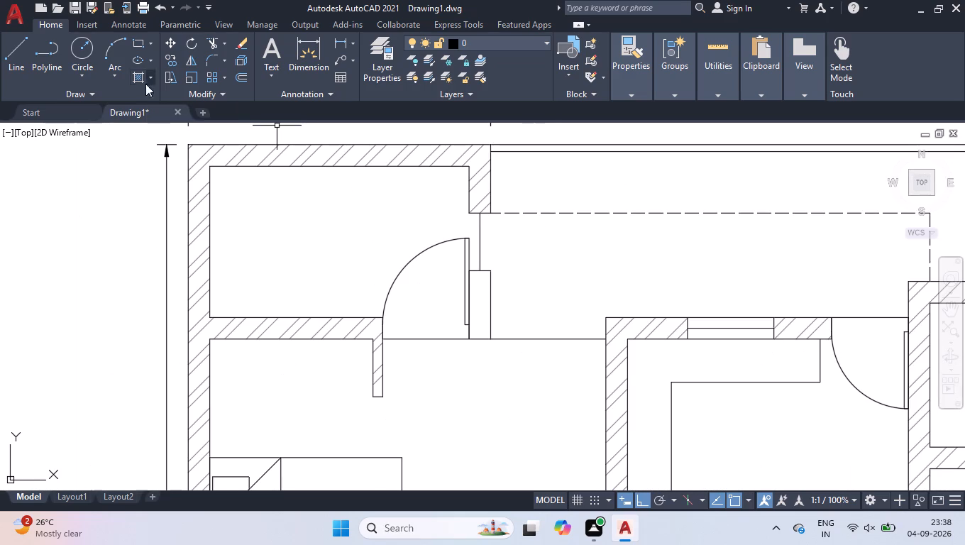
{"action": "left_click", "coordinate": [271, 53]}
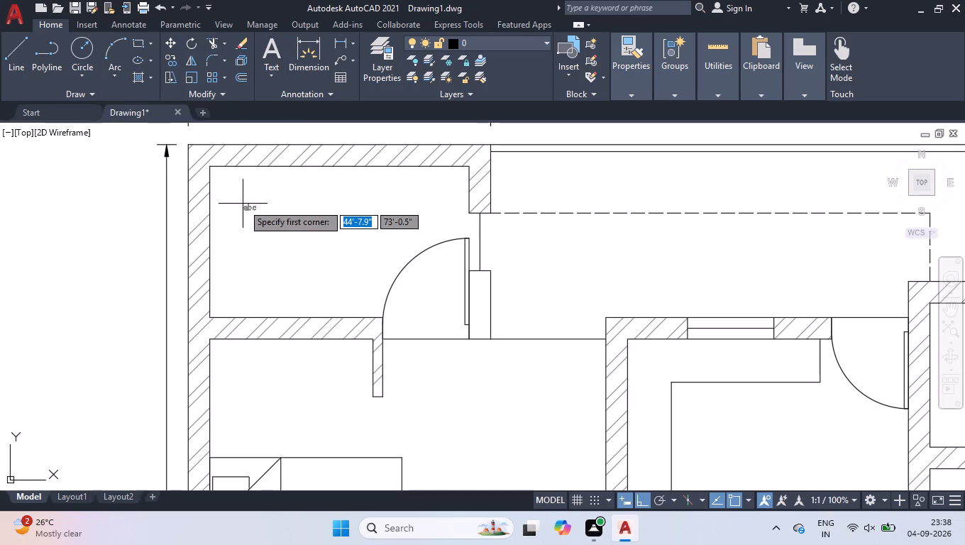
{"action": "left_click", "coordinate": [237, 193]}
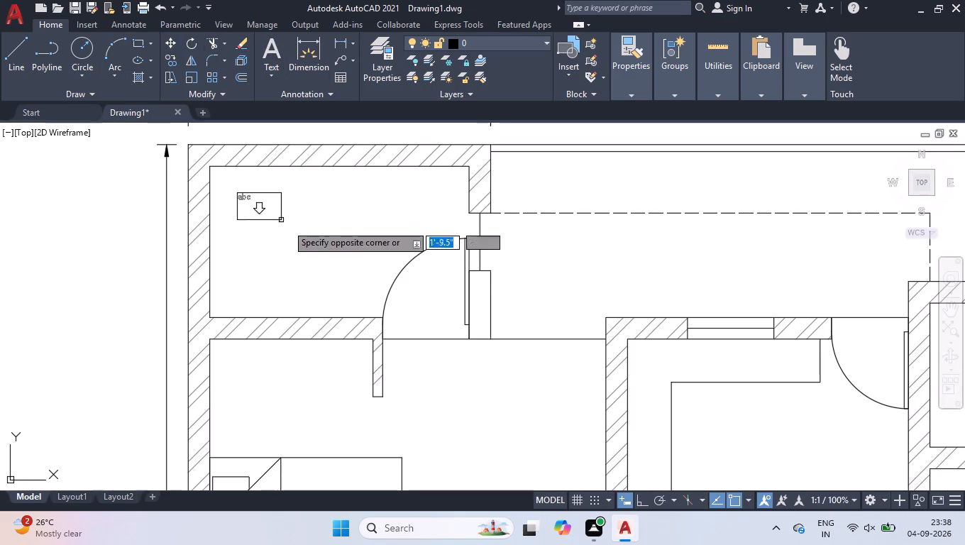
{"action": "left_click", "coordinate": [391, 254]}
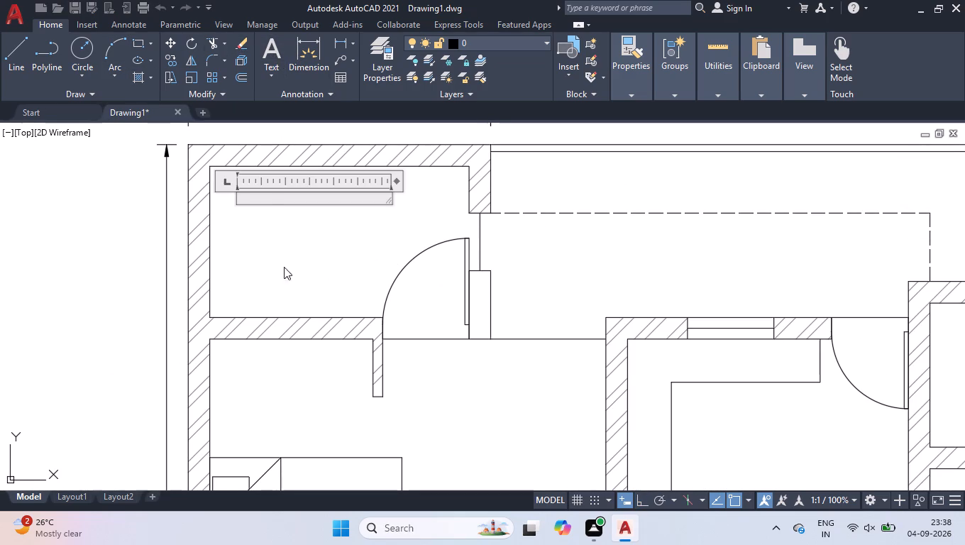
{"action": "left_click", "coordinate": [116, 53]}
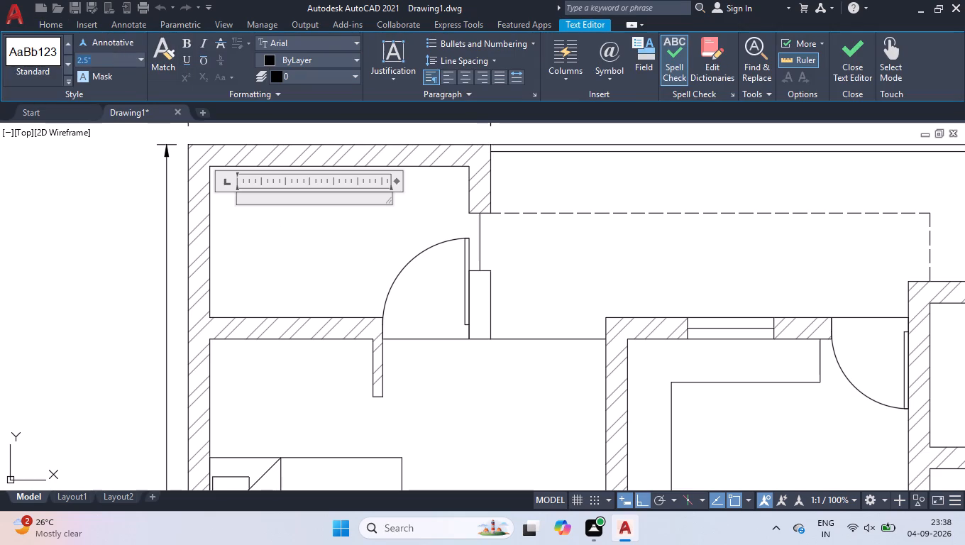
{"action": "key", "text": "4"}
{"action": "key", "text": "Return"}
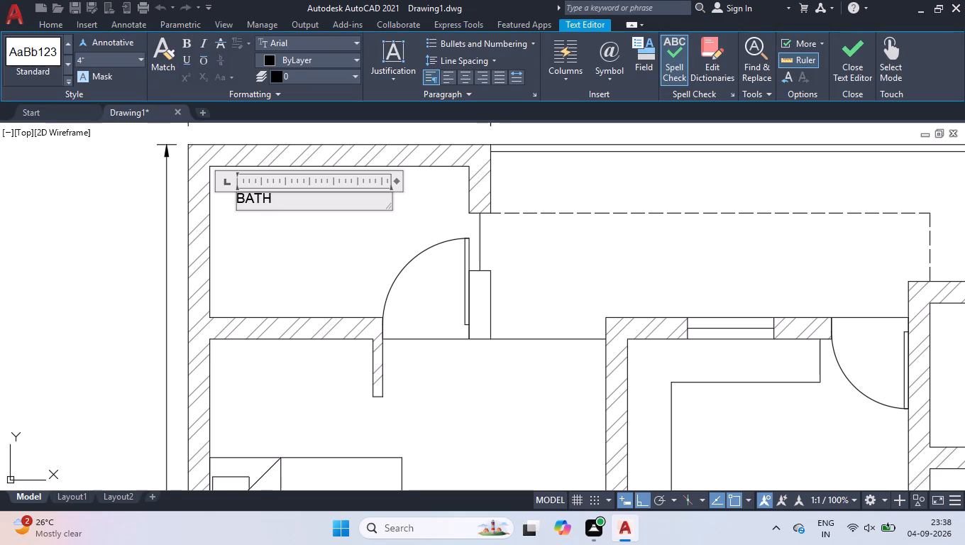
{"action": "left_click_drag", "start_coordinate": [279, 199], "coordinate": [92, 220]}
{"action": "left_click", "coordinate": [465, 77]}
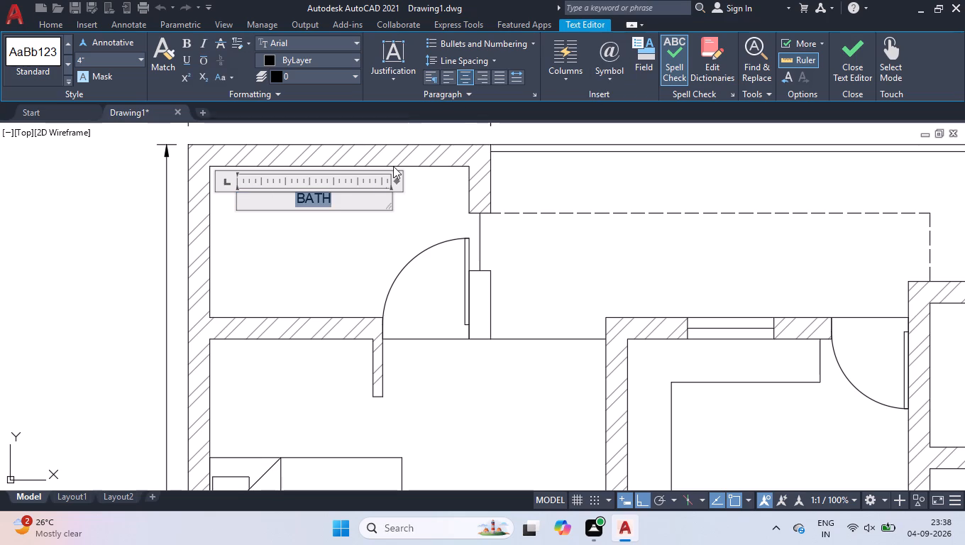
Add a second line reading 9'-0" X 5'-3" below BATH and finish the label.
{"action": "left_click", "coordinate": [348, 204]}
{"action": "key", "text": "Return"}
{"action": "type", "text": "9'-0\" X 4"}
{"action": "key", "text": "BackSpace"}
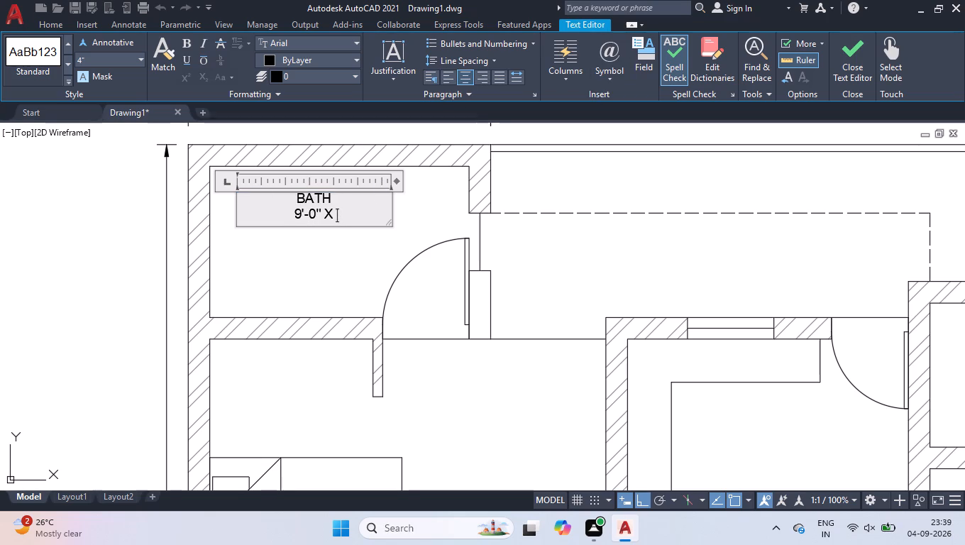
{"action": "type", "text": "5'-3\""}
{"action": "left_click", "coordinate": [561, 316]}
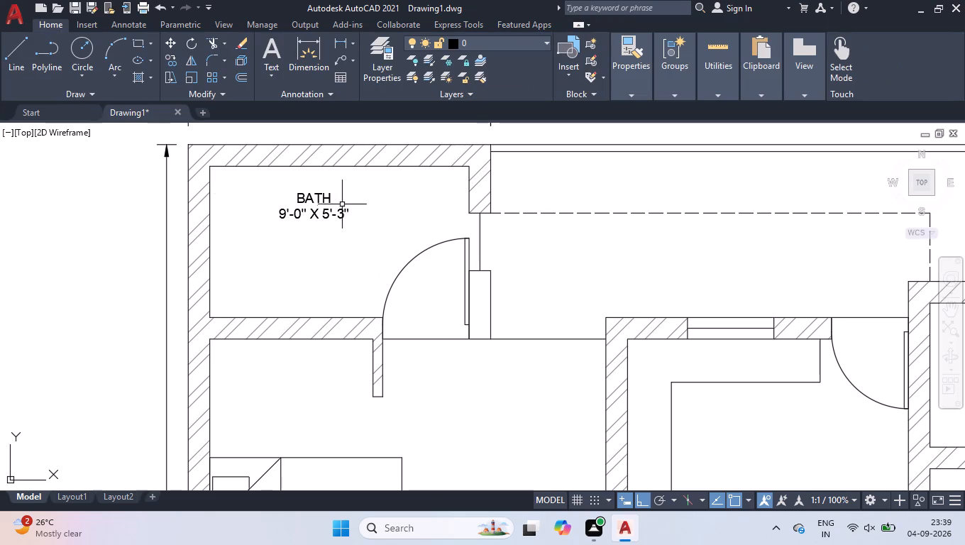
Move the BATH label straight south, closer to the middle height of the northwest room.
{"action": "left_click", "coordinate": [341, 206]}
{"action": "left_click", "coordinate": [308, 235]}
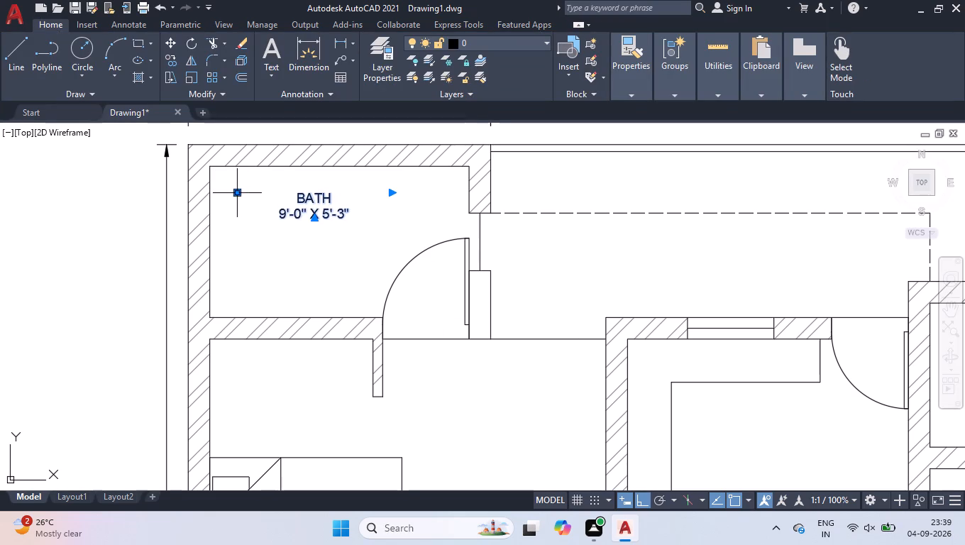
{"action": "left_click", "coordinate": [238, 194]}
{"action": "left_click", "coordinate": [260, 239]}
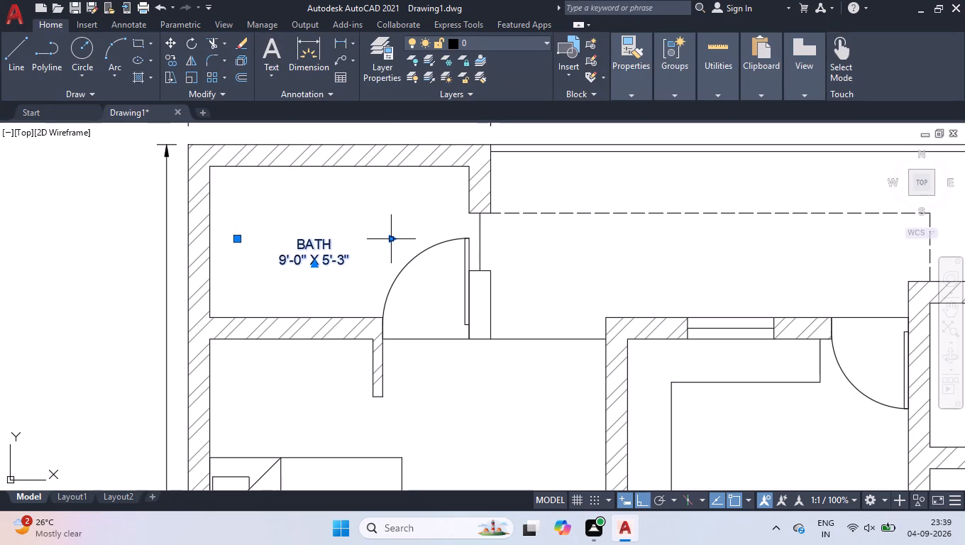
Narrow the BATH label's text frame from its east side until it fits closely around the two lines.
{"action": "left_click", "coordinate": [390, 241]}
{"action": "left_click", "coordinate": [331, 238]}
{"action": "scroll", "coordinate": [360, 239], "scroll_direction": "up", "scroll_amount": 2}
{"action": "left_click", "coordinate": [434, 238]}
{"action": "left_click", "coordinate": [315, 237]}
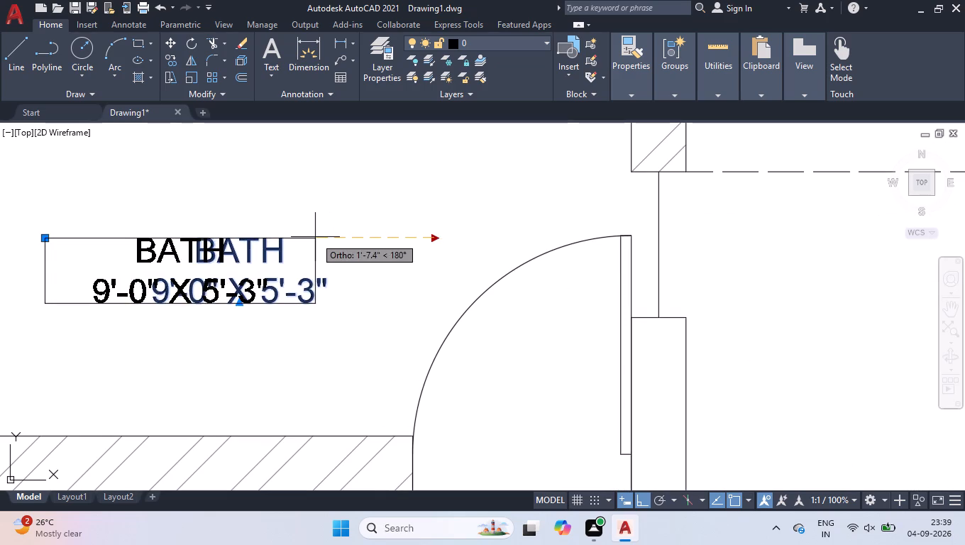
{"action": "left_click", "coordinate": [313, 238]}
{"action": "left_click", "coordinate": [265, 237]}
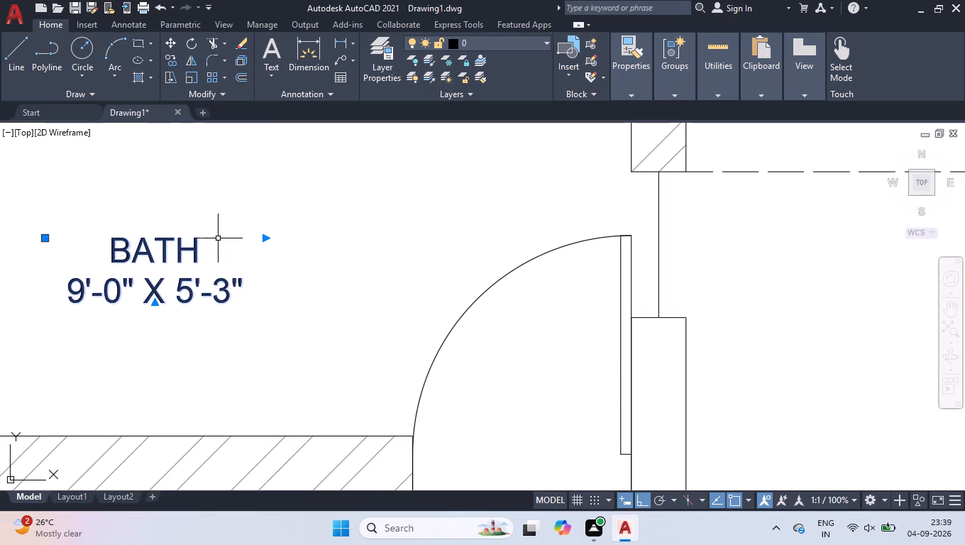
Copy the BATH label with polar tracking on, placing copies beside the northwest bedroom's bed and in the open strip north of the dashed line.
{"action": "scroll", "coordinate": [268, 267], "scroll_direction": "down", "scroll_amount": 3}
{"action": "scroll", "coordinate": [231, 265], "scroll_direction": "up", "scroll_amount": 2}
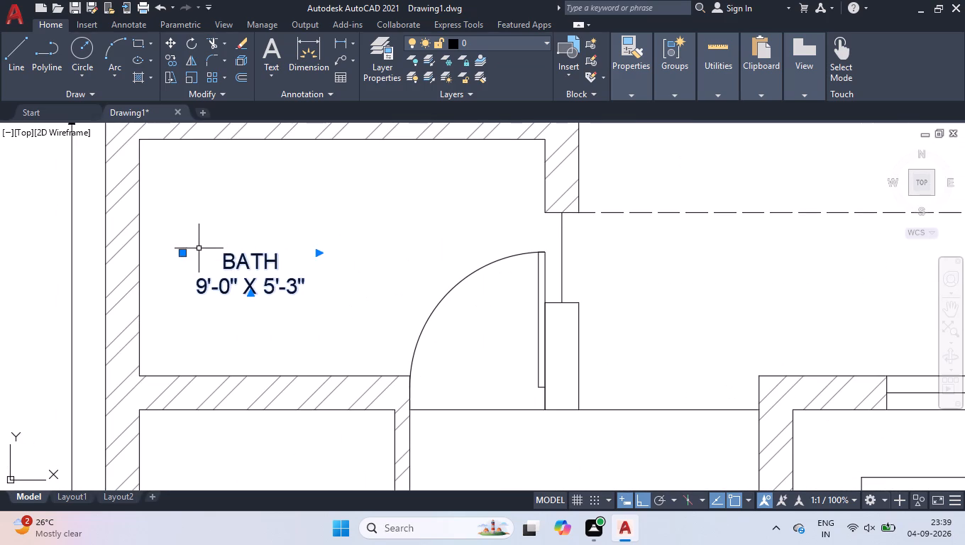
{"action": "type", "text": "COP"}
{"action": "key", "text": "Return"}
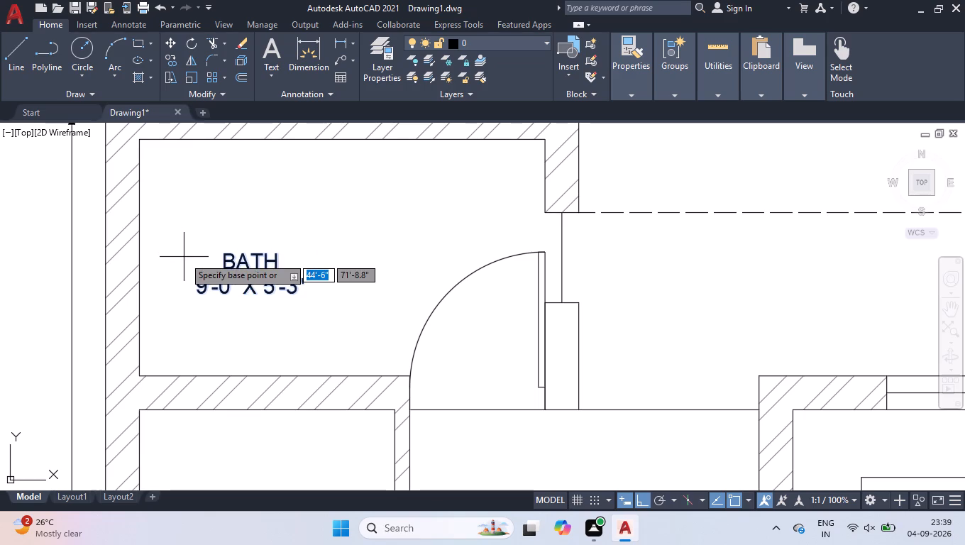
{"action": "left_click", "coordinate": [241, 263]}
{"action": "scroll", "coordinate": [258, 268], "scroll_direction": "down", "scroll_amount": 4}
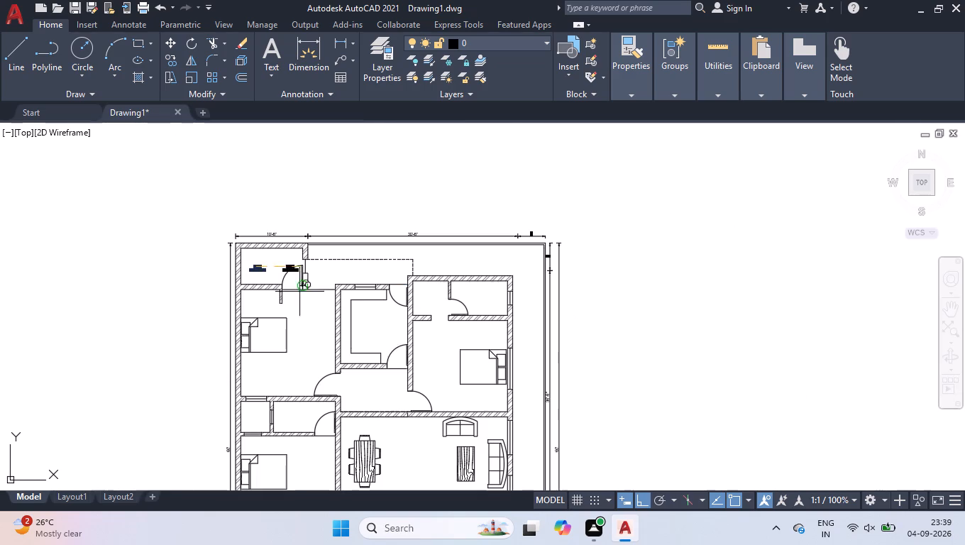
{"action": "left_click", "coordinate": [656, 502]}
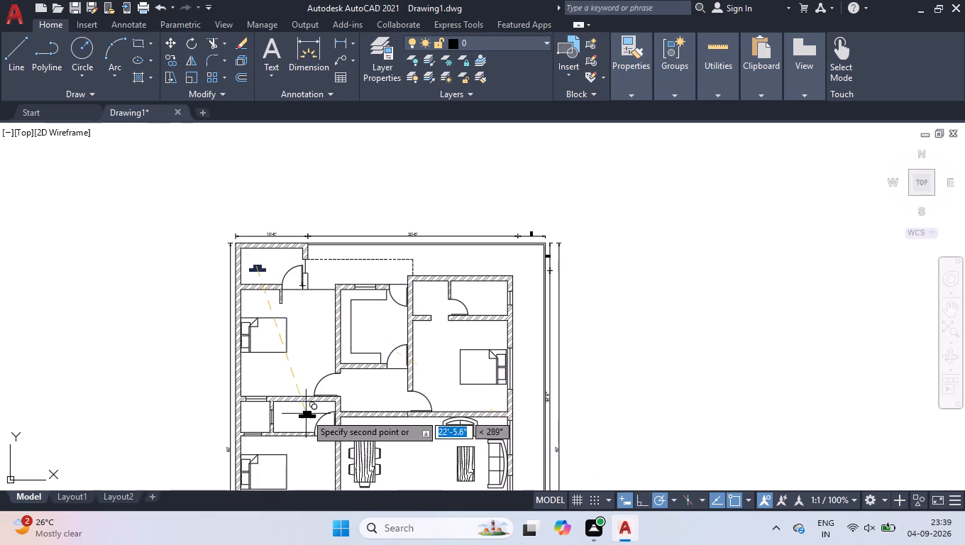
{"action": "scroll", "coordinate": [312, 370], "scroll_direction": "up", "scroll_amount": 3}
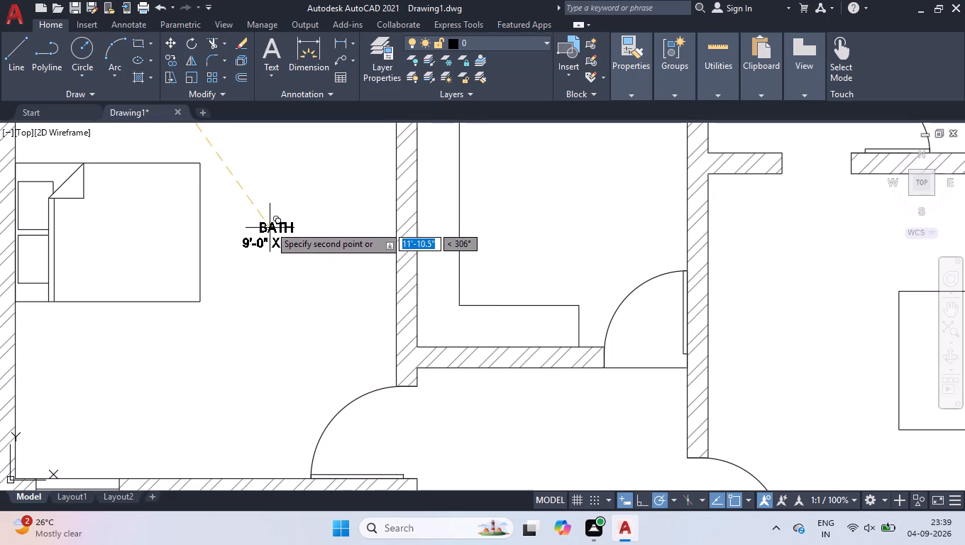
{"action": "left_click", "coordinate": [270, 225]}
{"action": "scroll", "coordinate": [304, 243], "scroll_direction": "down", "scroll_amount": 3}
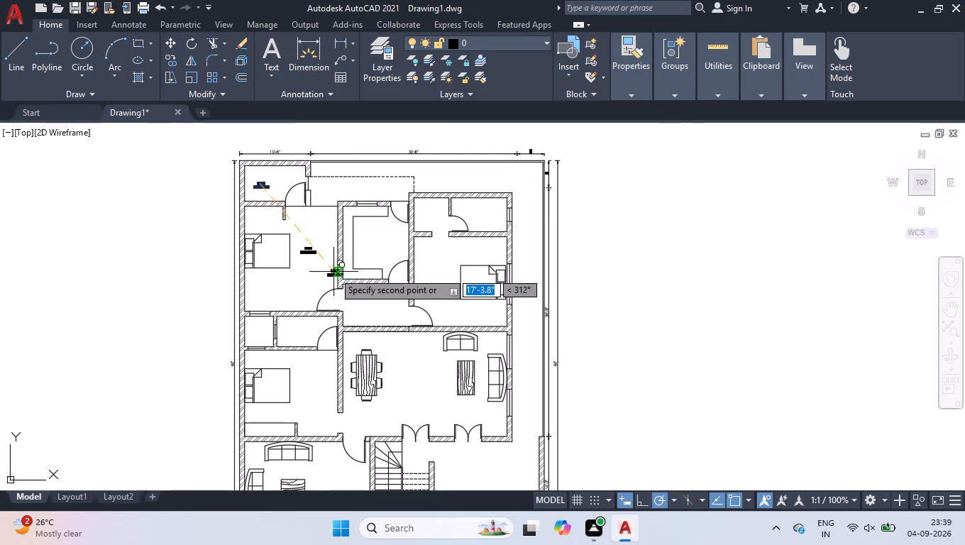
{"action": "scroll", "coordinate": [359, 168], "scroll_direction": "up", "scroll_amount": 3}
{"action": "left_click", "coordinate": [333, 170]}
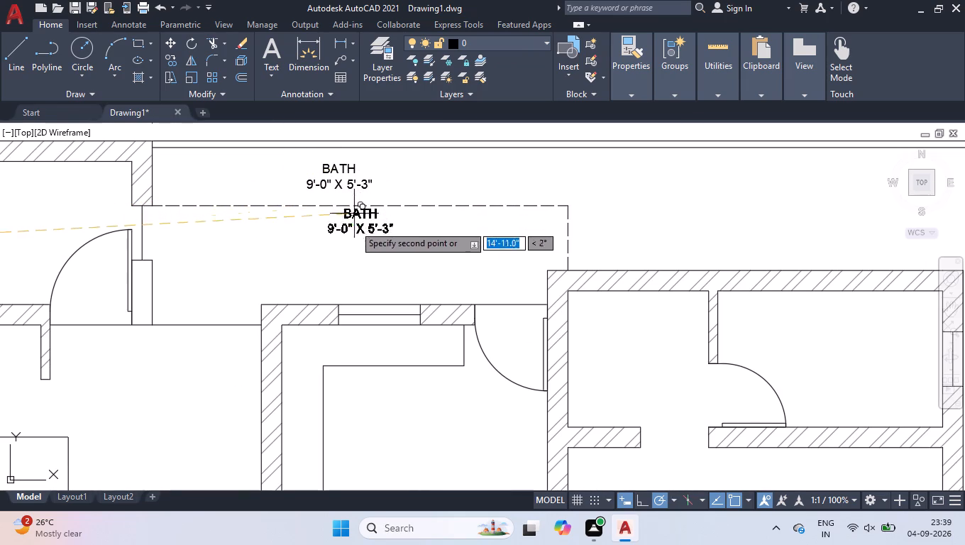
Place further label copies in the counter-lined room and in the two small adjoining rooms at the building's northeast corner.
{"action": "scroll", "coordinate": [353, 256], "scroll_direction": "down", "scroll_amount": 2}
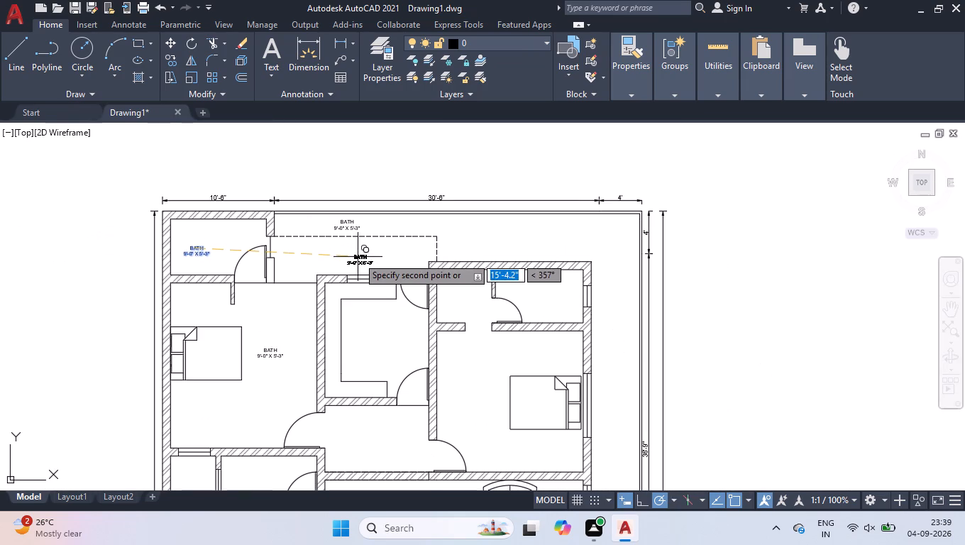
{"action": "left_click", "coordinate": [383, 336]}
{"action": "scroll", "coordinate": [486, 282], "scroll_direction": "up", "scroll_amount": 3}
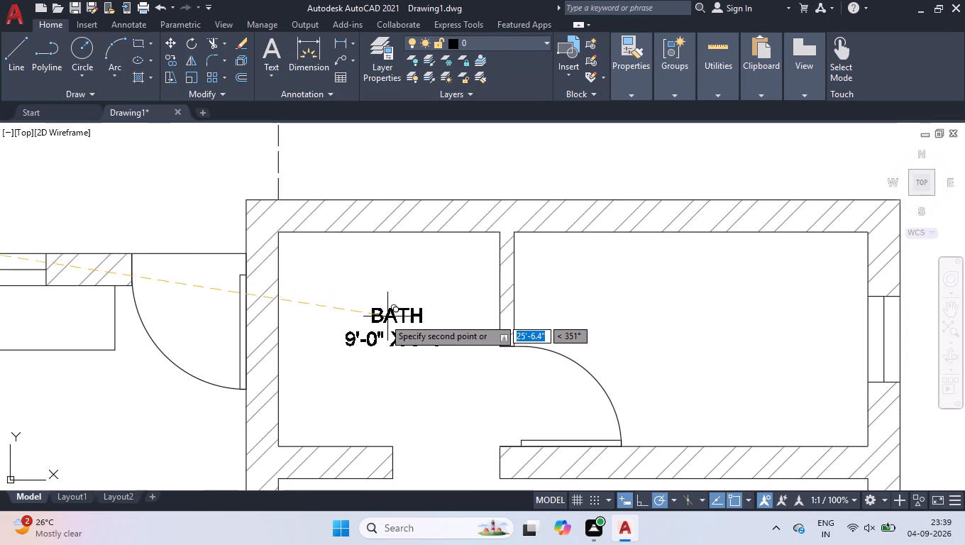
{"action": "left_click", "coordinate": [384, 318]}
{"action": "left_click", "coordinate": [676, 301]}
Place label copies beside the bed in the east bedroom and in the passage south of the counter-lined room.
{"action": "scroll", "coordinate": [677, 296], "scroll_direction": "down", "scroll_amount": 2}
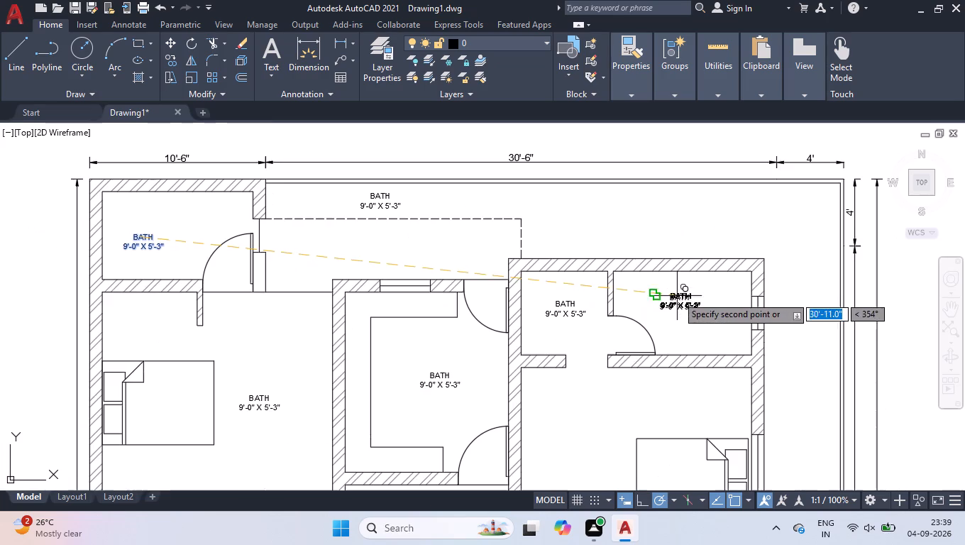
{"action": "scroll", "coordinate": [621, 363], "scroll_direction": "down", "scroll_amount": 2}
{"action": "scroll", "coordinate": [598, 407], "scroll_direction": "up", "scroll_amount": 3}
{"action": "left_click", "coordinate": [602, 384]}
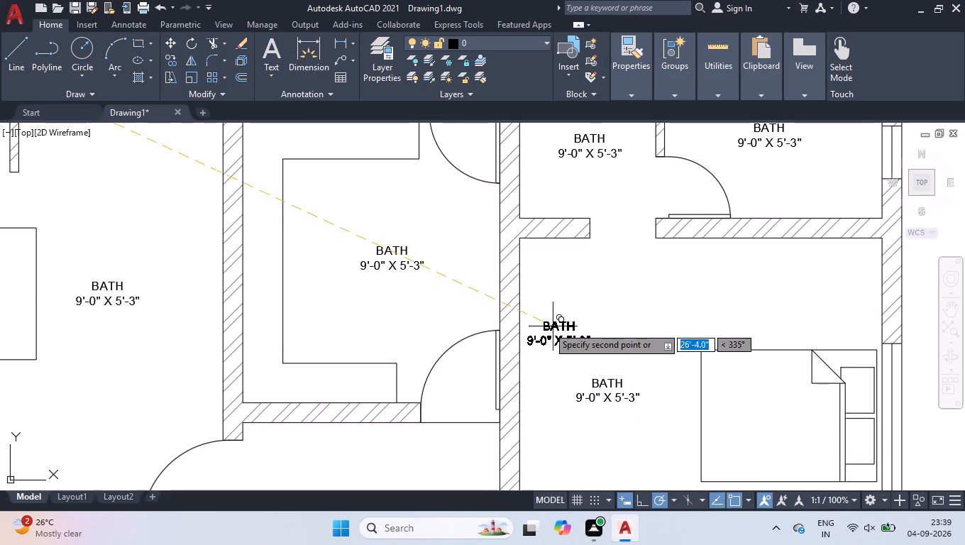
{"action": "scroll", "coordinate": [558, 316], "scroll_direction": "down", "scroll_amount": 2}
{"action": "left_click", "coordinate": [482, 390]}
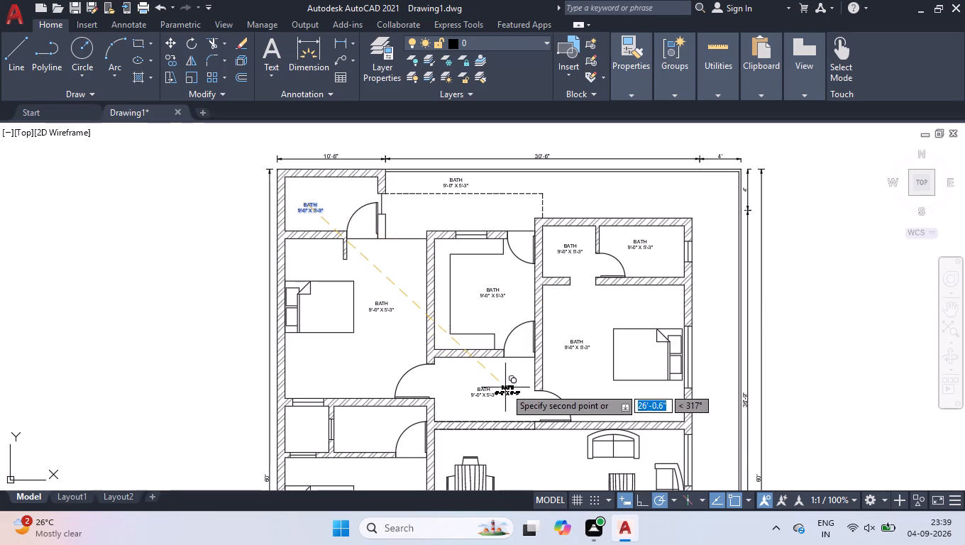
Place label copies in the two small adjoining rooms directly south of the northwest bedroom.
{"action": "scroll", "coordinate": [324, 440], "scroll_direction": "up", "scroll_amount": 2}
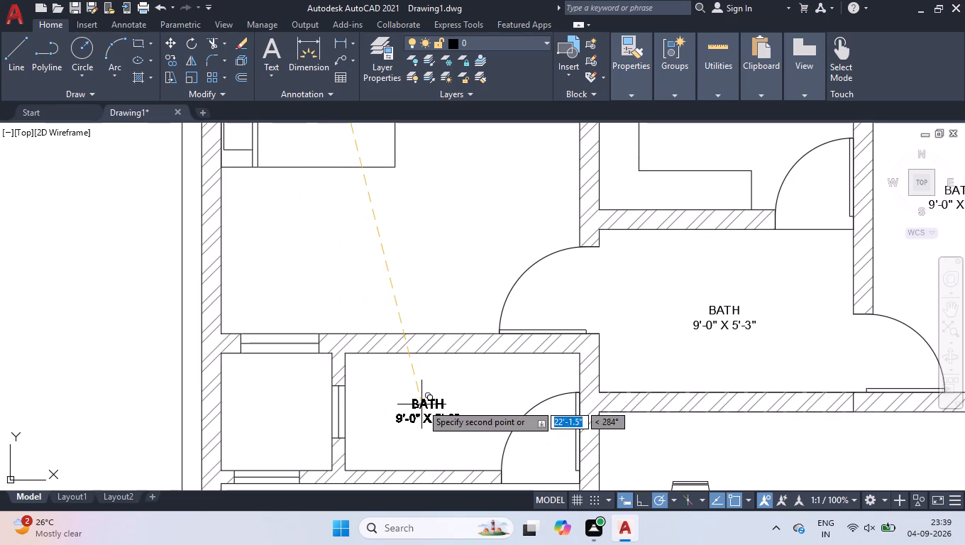
{"action": "left_click", "coordinate": [421, 400]}
{"action": "left_click", "coordinate": [269, 402]}
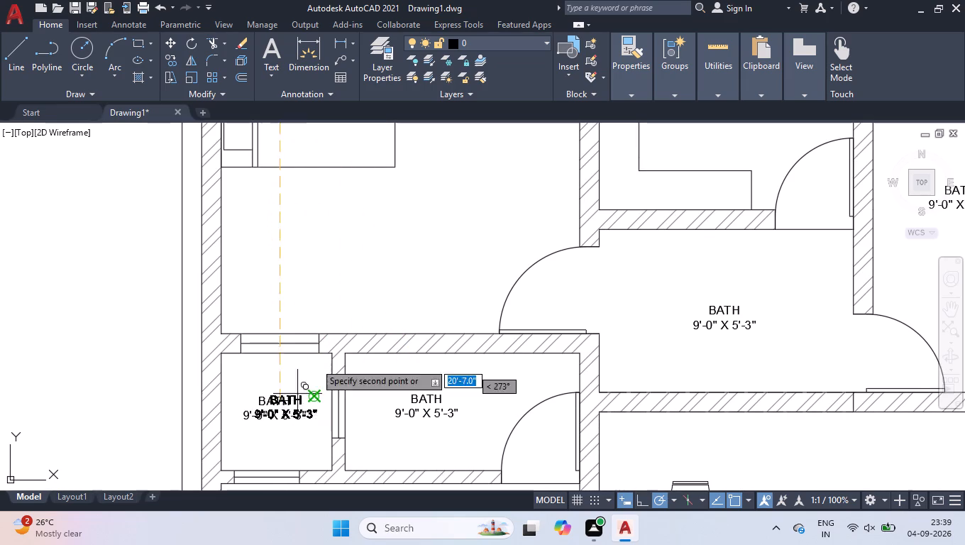
Place label copies in the lower west bedroom and between the dining table and sofas of the large hall.
{"action": "scroll", "coordinate": [320, 343], "scroll_direction": "down", "scroll_amount": 3}
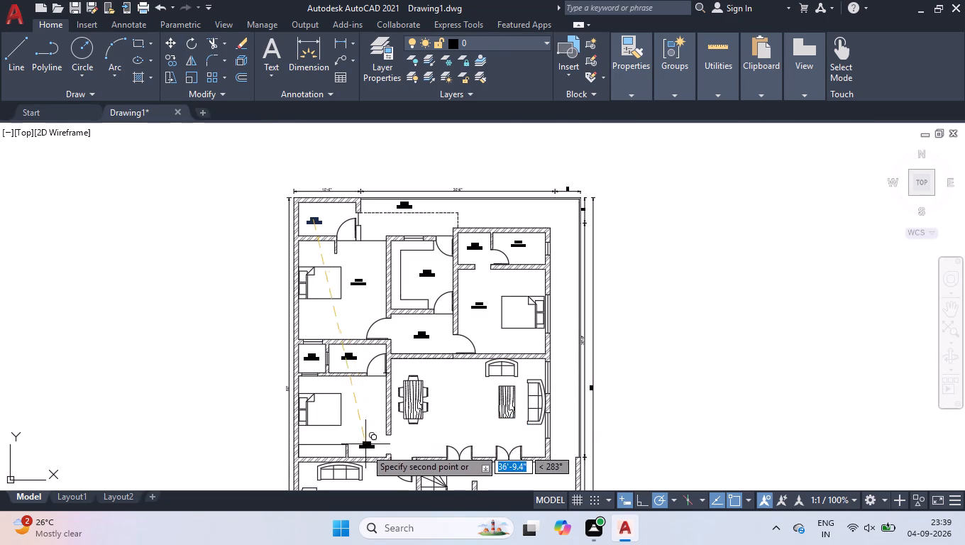
{"action": "scroll", "coordinate": [365, 448], "scroll_direction": "up", "scroll_amount": 3}
{"action": "left_click", "coordinate": [328, 278]}
{"action": "scroll", "coordinate": [365, 302], "scroll_direction": "down", "scroll_amount": 1}
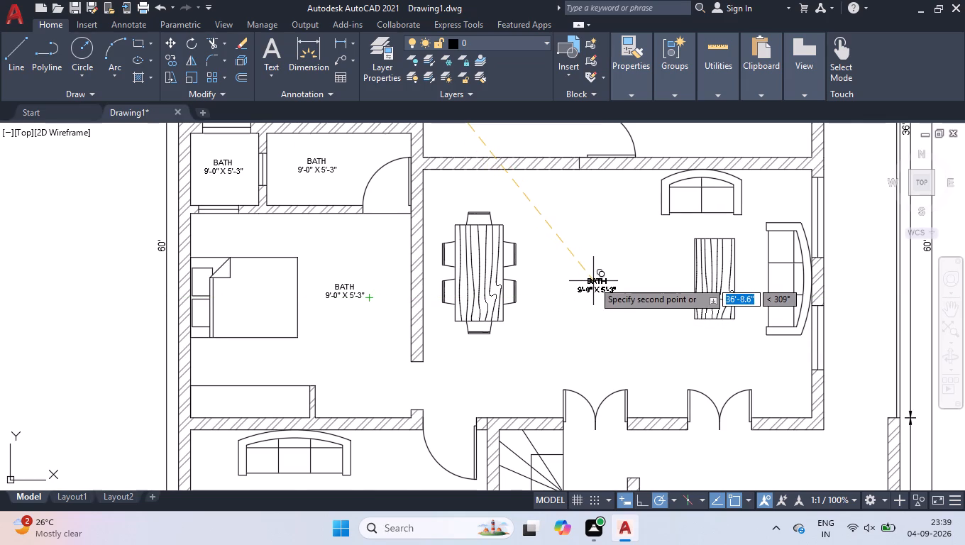
{"action": "left_click", "coordinate": [593, 281]}
Place label copies beside the wooden table in the southwest sofa room and two in the open area at the southeast corner.
{"action": "scroll", "coordinate": [596, 280], "scroll_direction": "down", "scroll_amount": 2}
{"action": "scroll", "coordinate": [504, 400], "scroll_direction": "up", "scroll_amount": 2}
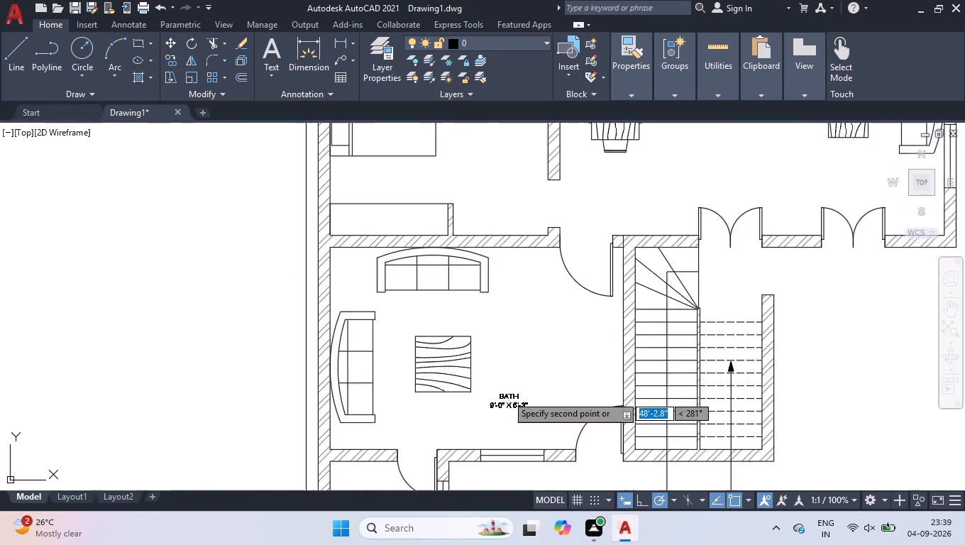
{"action": "scroll", "coordinate": [507, 394], "scroll_direction": "up", "scroll_amount": 1}
{"action": "left_click", "coordinate": [539, 303]}
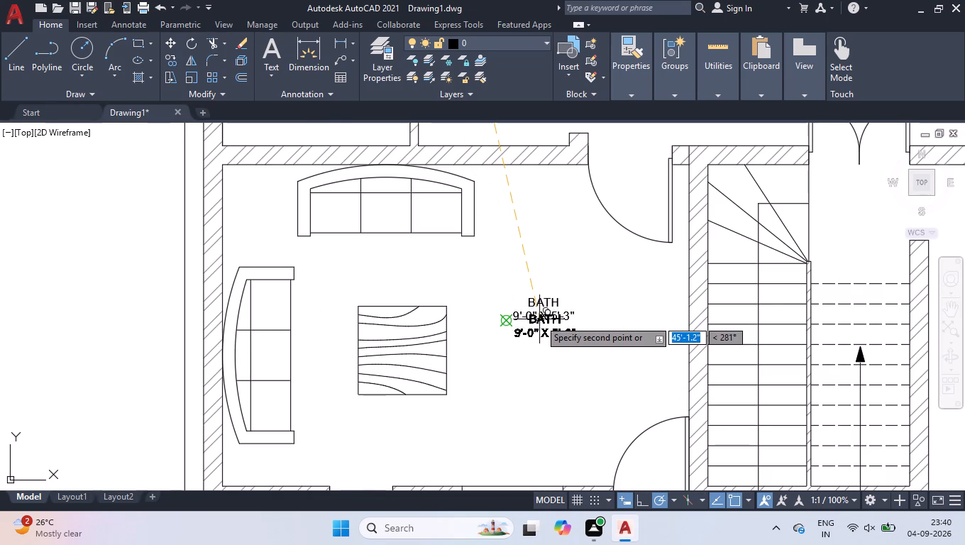
{"action": "scroll", "coordinate": [539, 319], "scroll_direction": "down", "scroll_amount": 2}
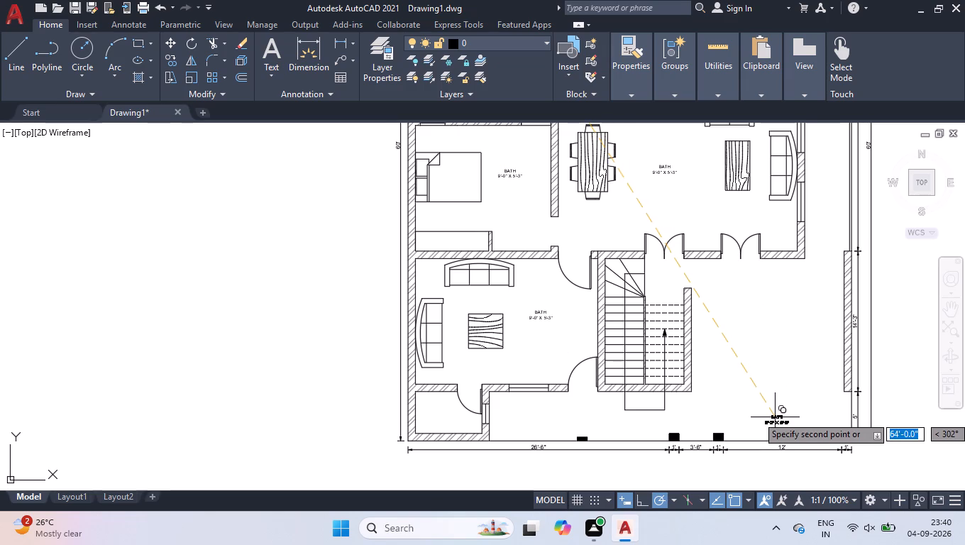
{"action": "left_click", "coordinate": [771, 395]}
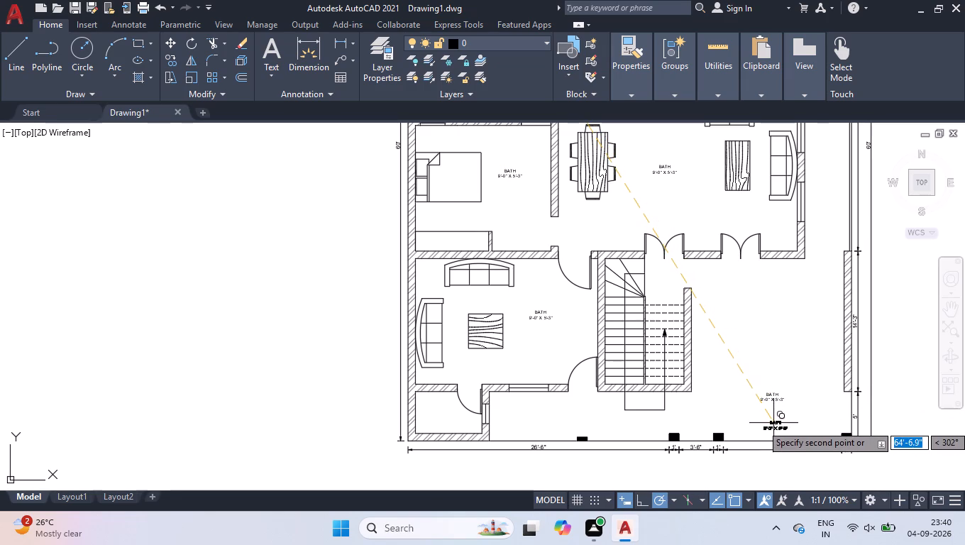
{"action": "left_click", "coordinate": [774, 426]}
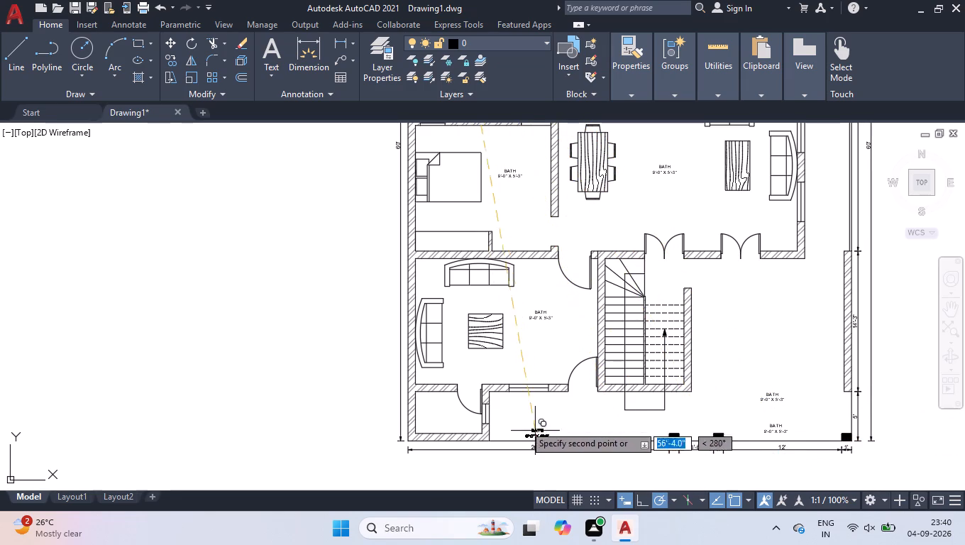
Place the last label copies in the small southwest corner room and in the 3'-6" opening between the front columns.
{"action": "left_click", "coordinate": [435, 410]}
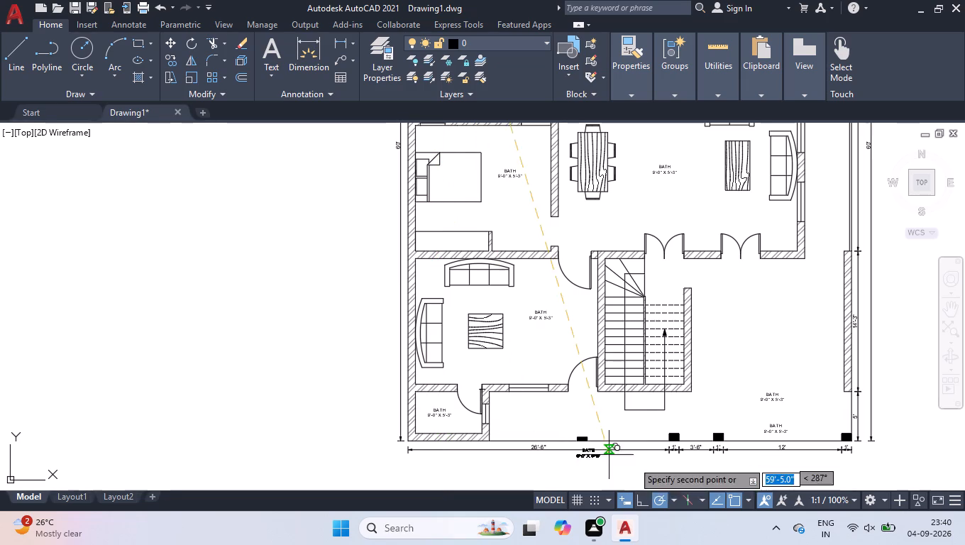
{"action": "scroll", "coordinate": [670, 458], "scroll_direction": "up", "scroll_amount": 3}
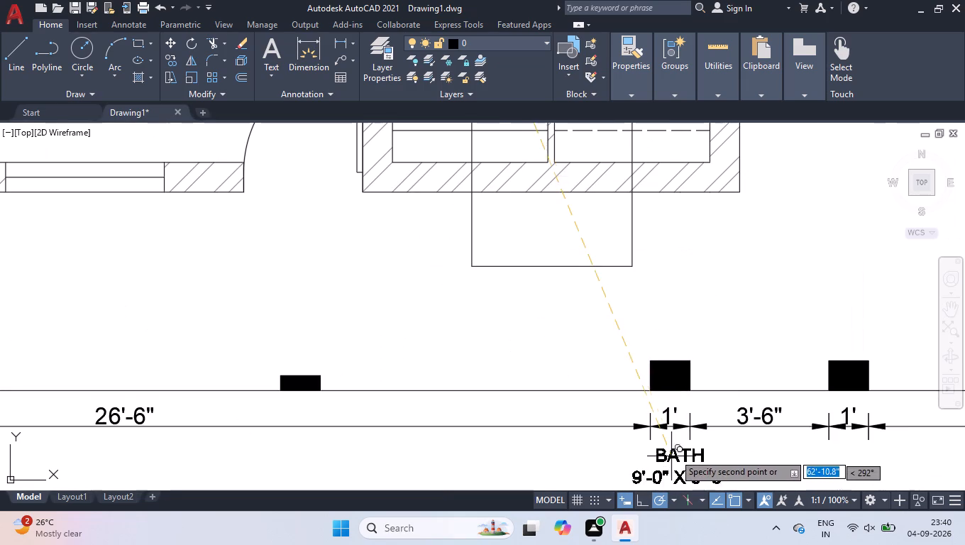
{"action": "left_click", "coordinate": [759, 358]}
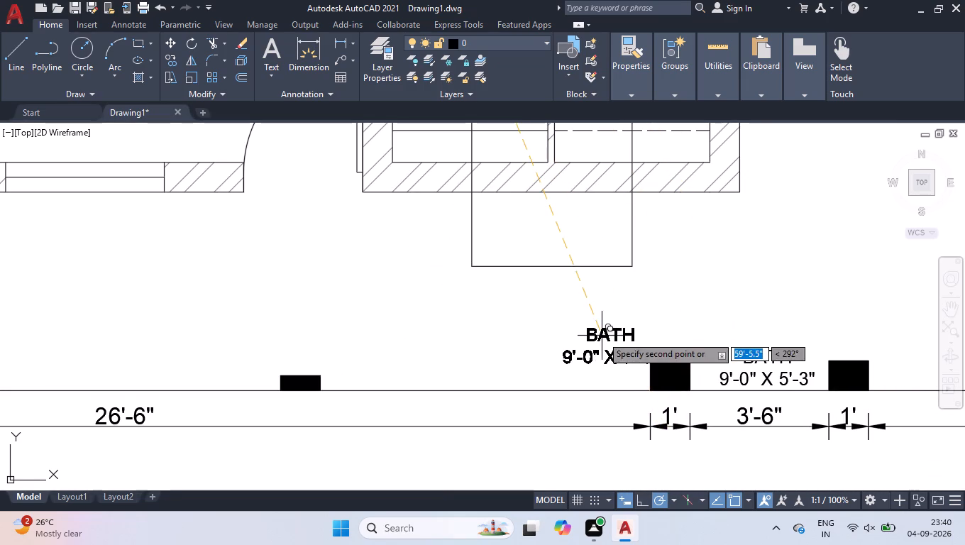
{"action": "key", "text": "Return"}
Replace the whole text of the label above the 12' front opening with MAIN GATE.
{"action": "scroll", "coordinate": [734, 348], "scroll_direction": "down", "scroll_amount": 2}
{"action": "scroll", "coordinate": [665, 353], "scroll_direction": "down", "scroll_amount": 1}
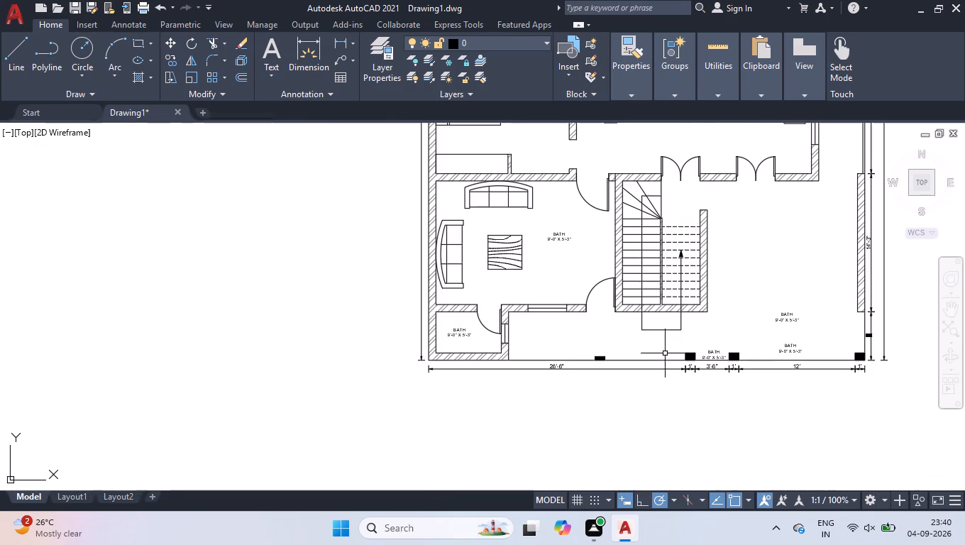
{"action": "scroll", "coordinate": [792, 343], "scroll_direction": "up", "scroll_amount": 3}
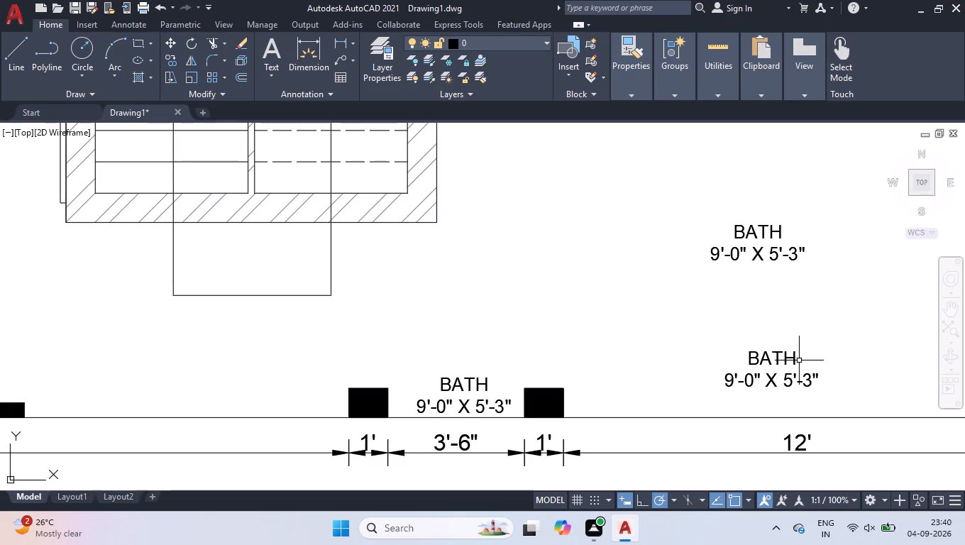
{"action": "double_click", "coordinate": [793, 358]}
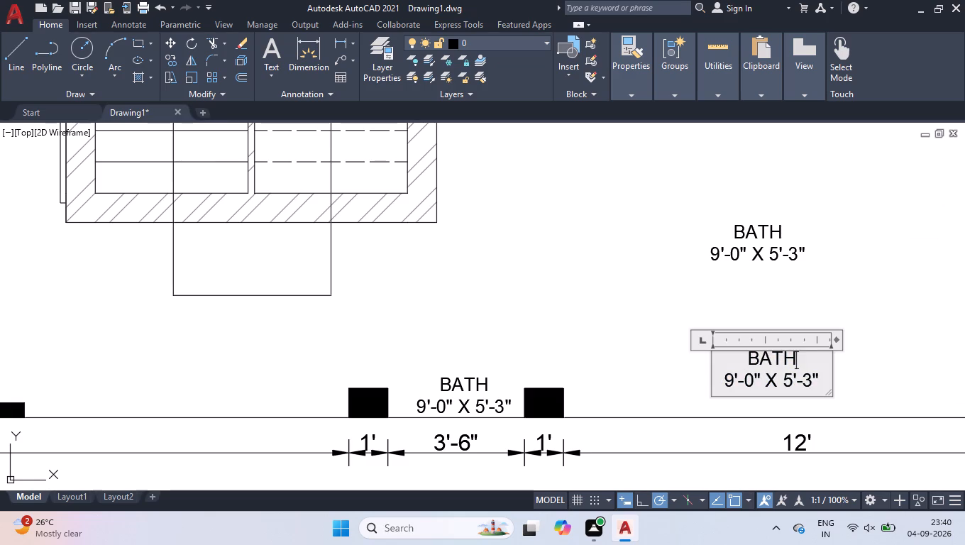
{"action": "left_click_drag", "start_coordinate": [820, 382], "coordinate": [676, 345]}
{"action": "type", "text": "MAIN GATE"}
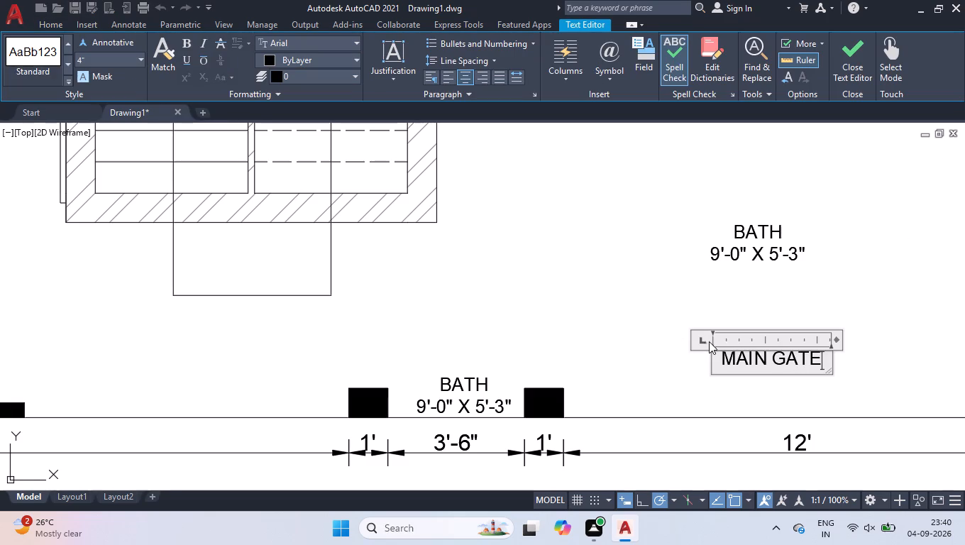
{"action": "left_click", "coordinate": [709, 342]}
{"action": "left_click", "coordinate": [642, 303]}
Move the MAIN GATE label about 10 inches straight down, closer to the front boundary line.
{"action": "left_click", "coordinate": [807, 360]}
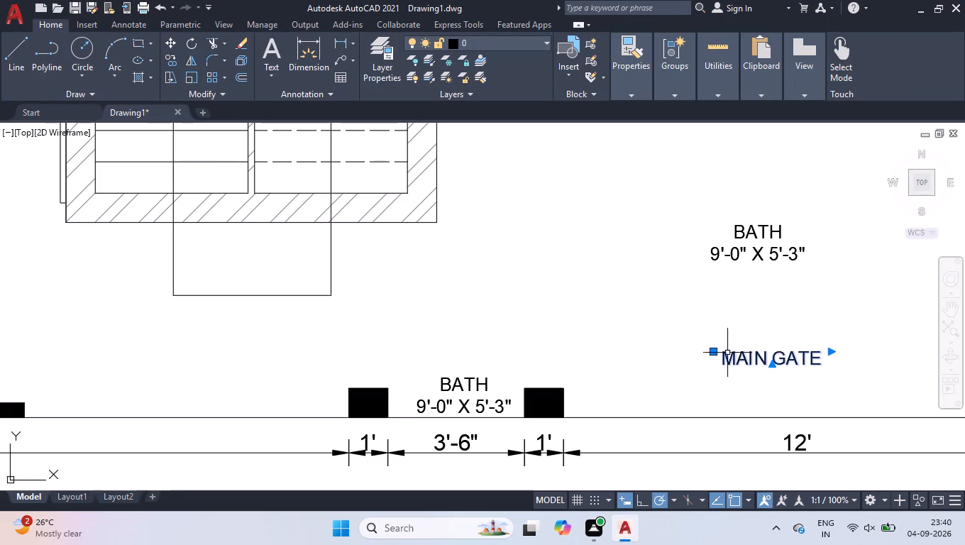
{"action": "left_click", "coordinate": [713, 350]}
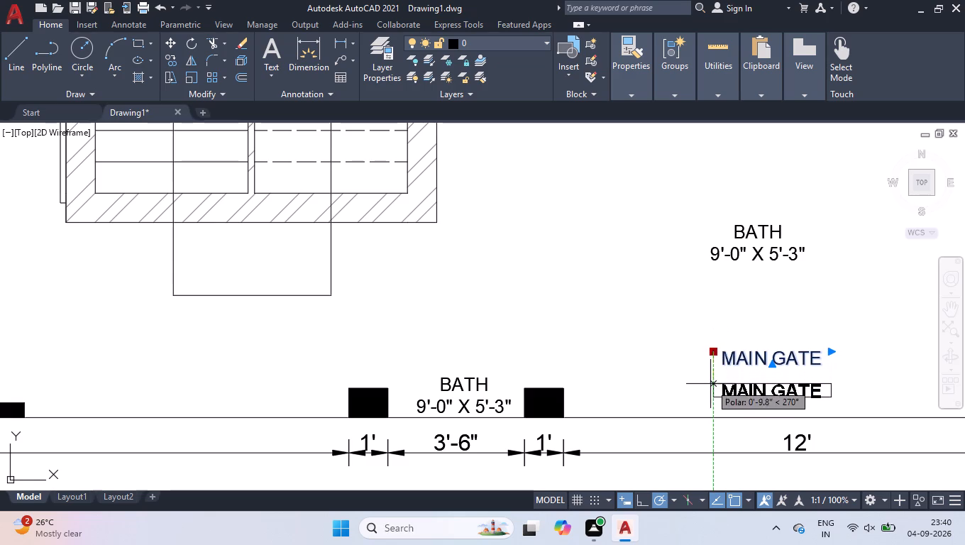
{"action": "left_click", "coordinate": [710, 384]}
{"action": "scroll", "coordinate": [707, 365], "scroll_direction": "down", "scroll_amount": 1}
{"action": "right_click", "coordinate": [712, 366]}
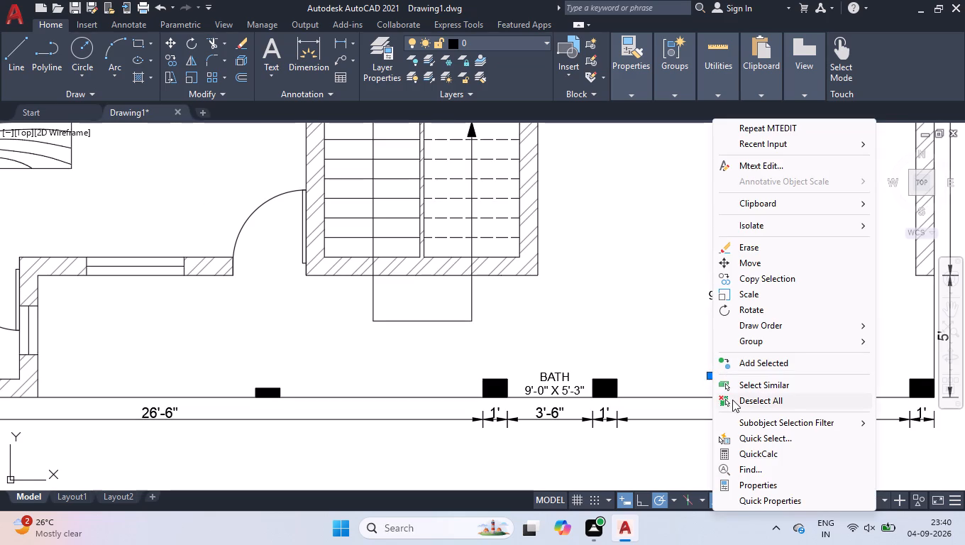
{"action": "left_click", "coordinate": [732, 400]}
Replace the whole text of the label in the 3'-6" front opening with GATE.
{"action": "scroll", "coordinate": [539, 396], "scroll_direction": "up", "scroll_amount": 1}
{"action": "double_click", "coordinate": [558, 367]}
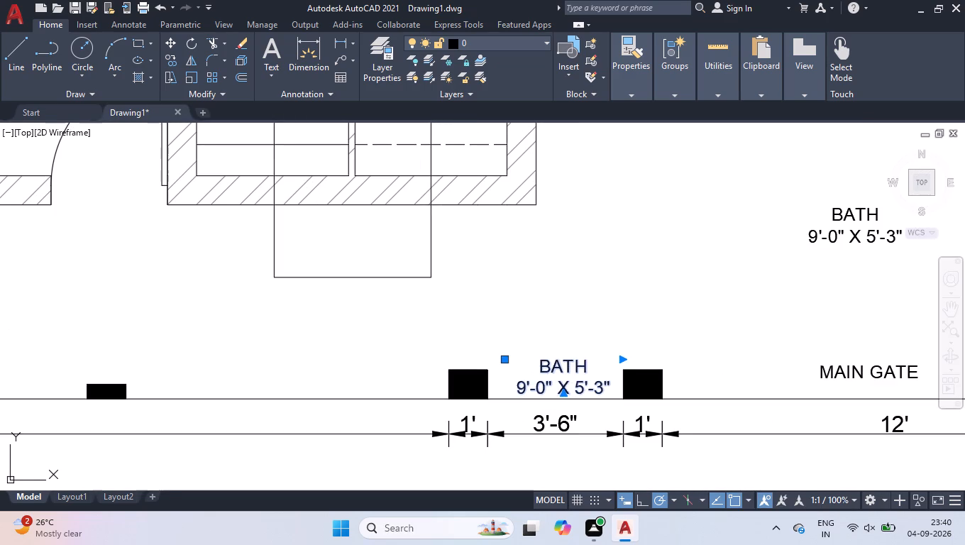
{"action": "left_click_drag", "start_coordinate": [612, 389], "coordinate": [441, 336]}
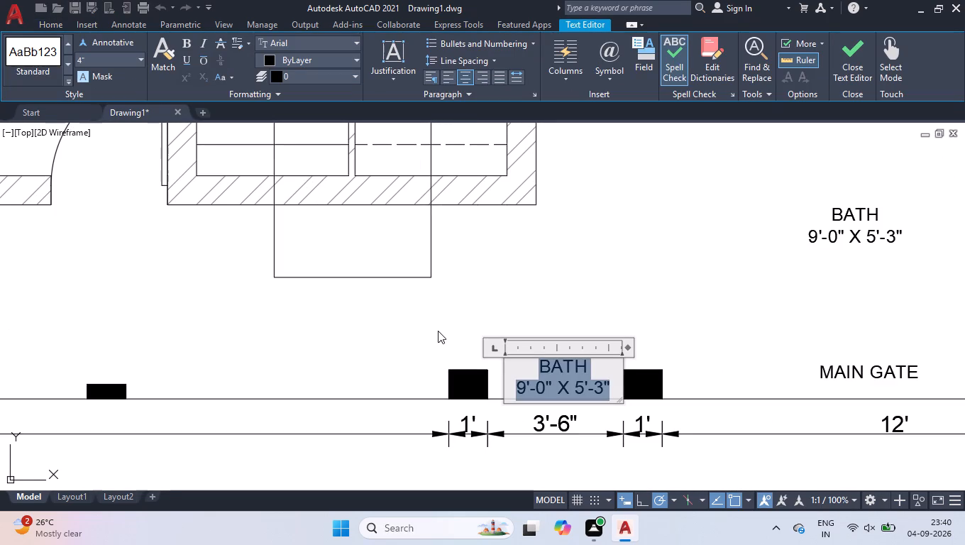
{"action": "type", "text": "GATE"}
{"action": "left_click", "coordinate": [439, 332]}
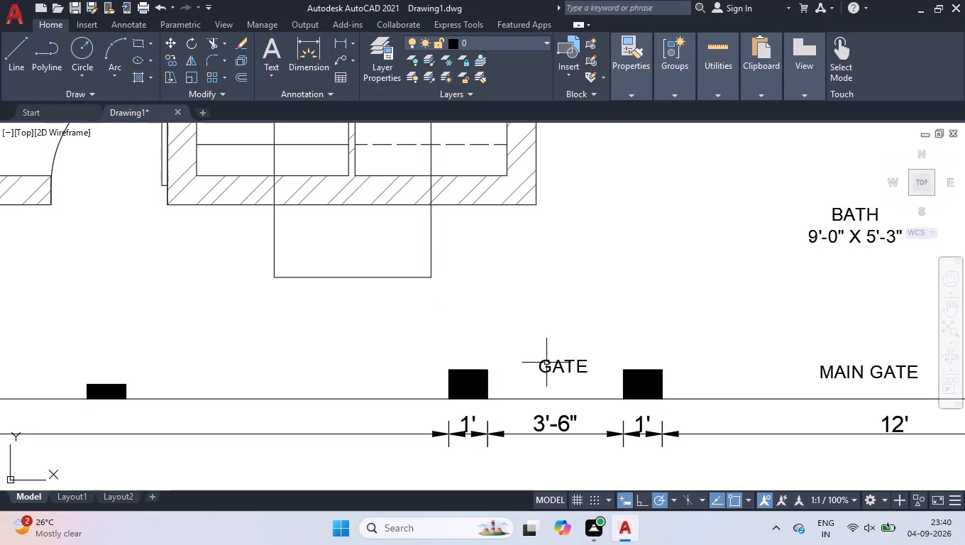
Move the GATE label down toward the front boundary line, keeping it between the two columns.
{"action": "left_click", "coordinate": [548, 364]}
{"action": "left_click", "coordinate": [504, 361]}
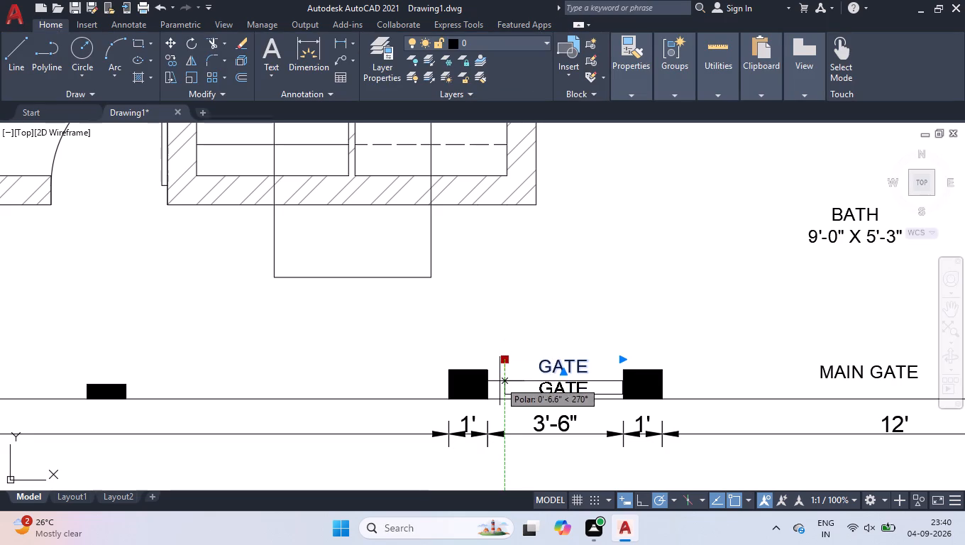
{"action": "left_click", "coordinate": [495, 380]}
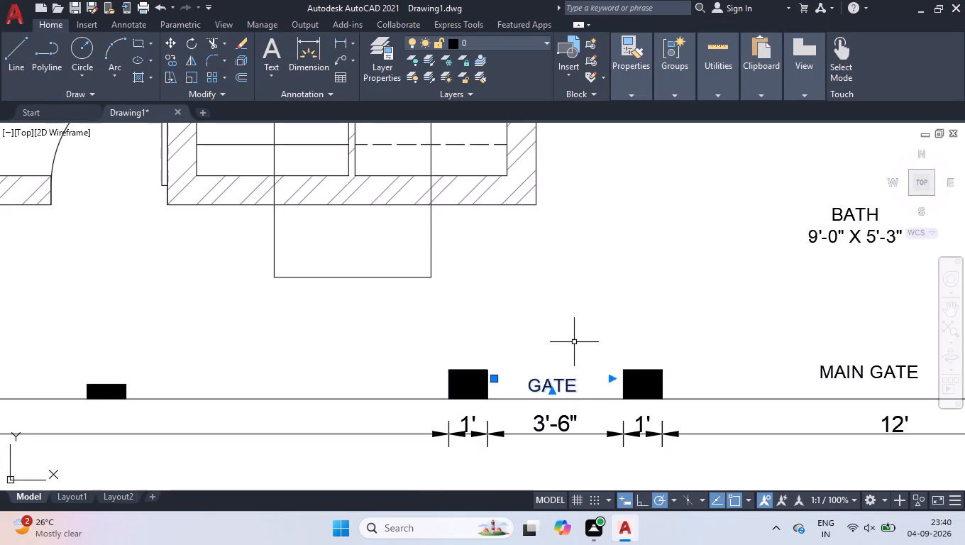
{"action": "right_click", "coordinate": [566, 325]}
{"action": "left_click", "coordinate": [596, 401]}
Change the name line of the small southwest corner room's label to PWDR, keeping the size on its own line.
{"action": "scroll", "coordinate": [594, 393], "scroll_direction": "down", "scroll_amount": 2}
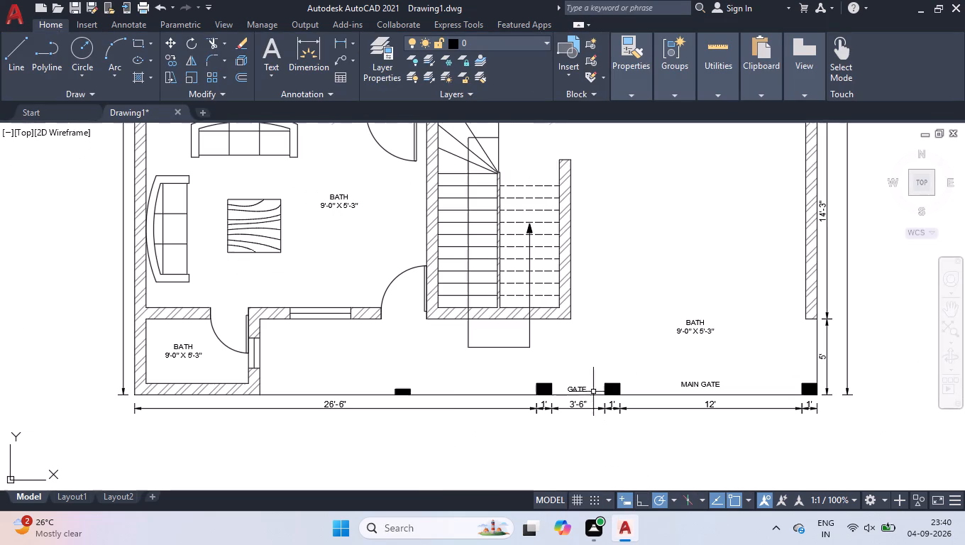
{"action": "scroll", "coordinate": [148, 367], "scroll_direction": "up", "scroll_amount": 1}
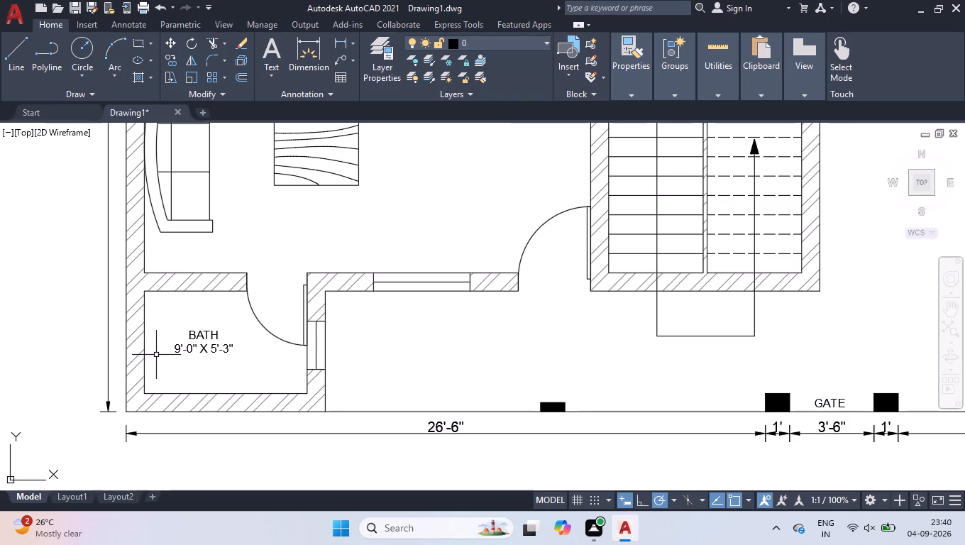
{"action": "scroll", "coordinate": [157, 353], "scroll_direction": "up", "scroll_amount": 2}
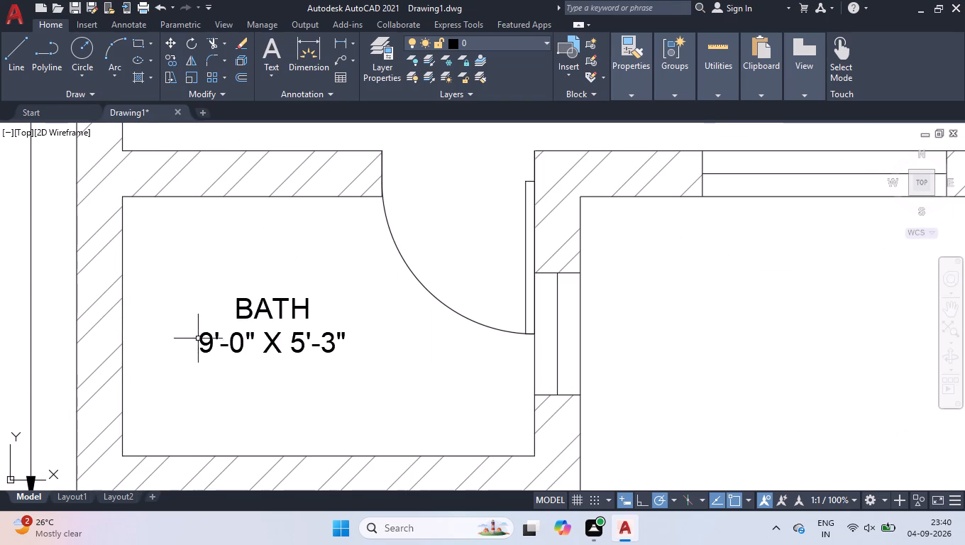
{"action": "double_click", "coordinate": [236, 307]}
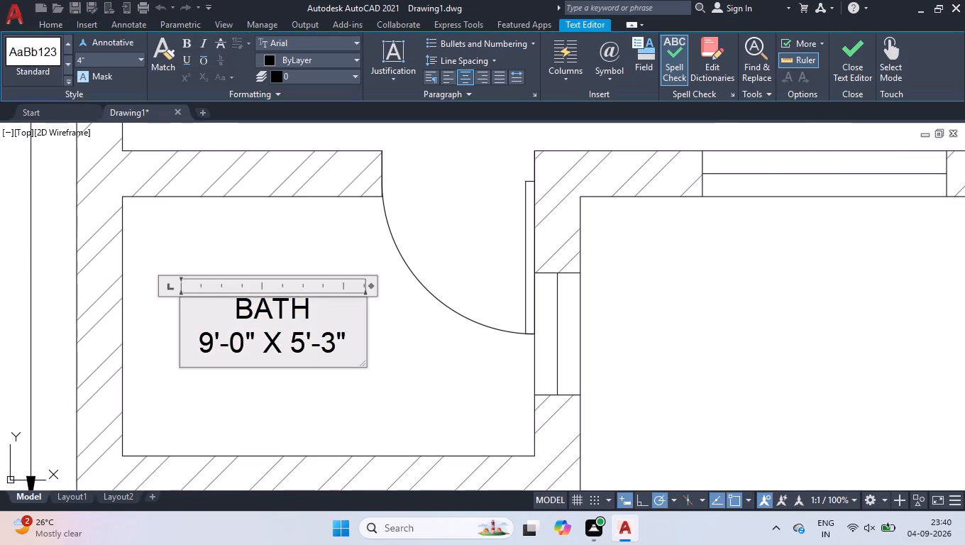
{"action": "left_click_drag", "start_coordinate": [320, 312], "coordinate": [28, 252]}
{"action": "type", "text": "PWDR"}
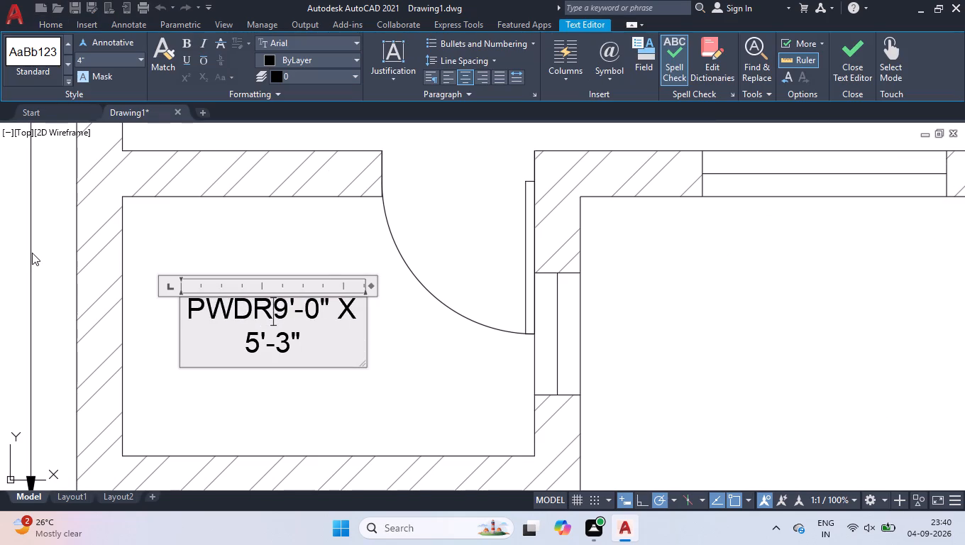
{"action": "key", "text": "Return"}
Set the first dimension in the PWDR label to 6'-9".
{"action": "key", "text": "Right"}
{"action": "key", "text": "Right"}
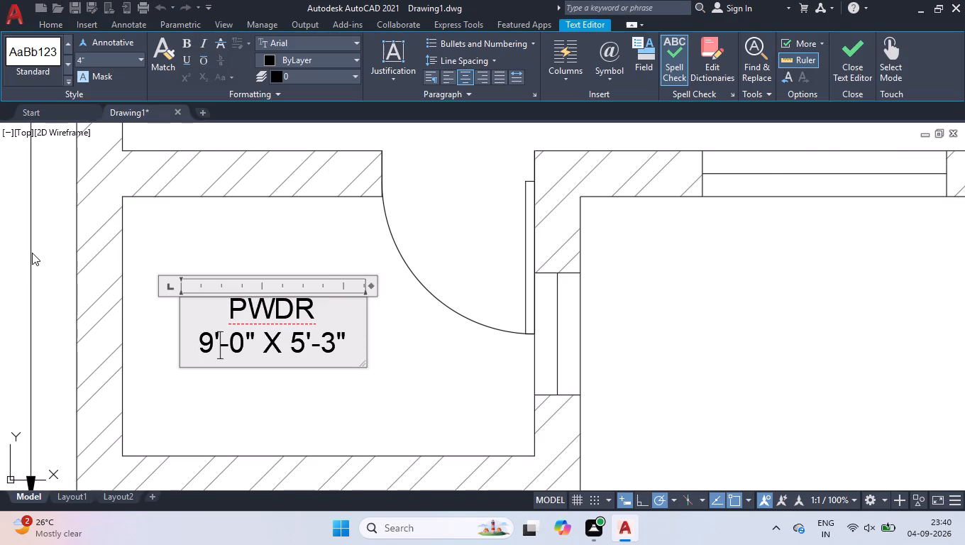
{"action": "key", "text": "Right"}
{"action": "key", "text": "Right"}
{"action": "key", "text": "BackSpace"}
{"action": "key", "text": "9"}
{"action": "key", "text": "Left"}
{"action": "key", "text": "Left"}
{"action": "key", "text": "Left"}
{"action": "key", "text": "BackSpace"}
{"action": "key", "text": "6"}
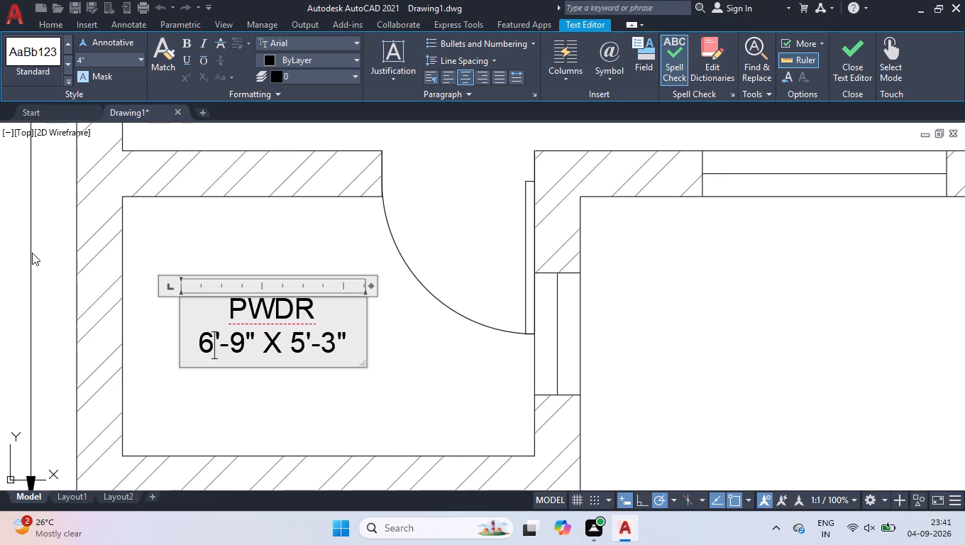
Set the second dimension in the PWDR label to 4'-3".
{"action": "key", "text": "Right"}
{"action": "key", "text": "Right"}
{"action": "key", "text": "Right"}
{"action": "key", "text": "Right"}
{"action": "key", "text": "Right"}
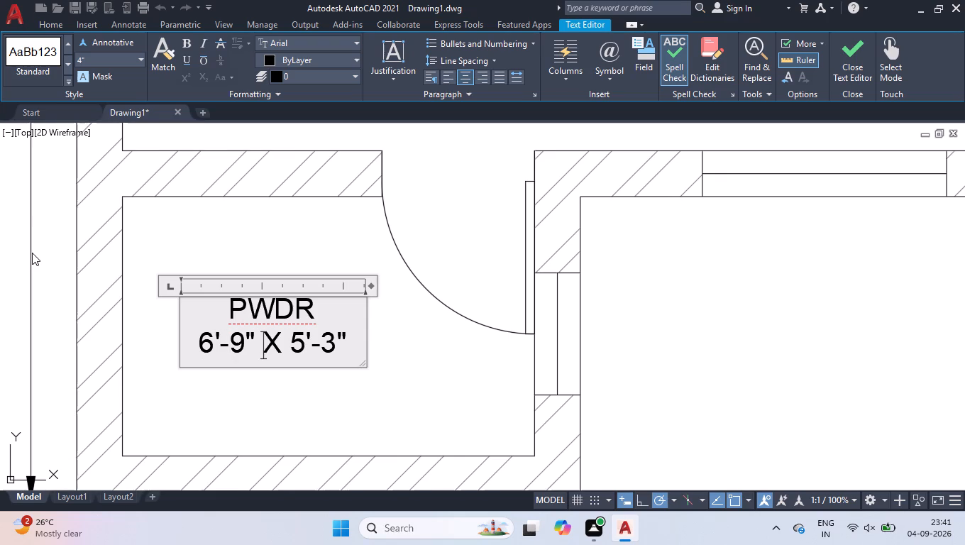
{"action": "key", "text": "Right"}
{"action": "key", "text": "Right"}
{"action": "key", "text": "Right"}
{"action": "key", "text": "BackSpace"}
{"action": "key", "text": "4"}
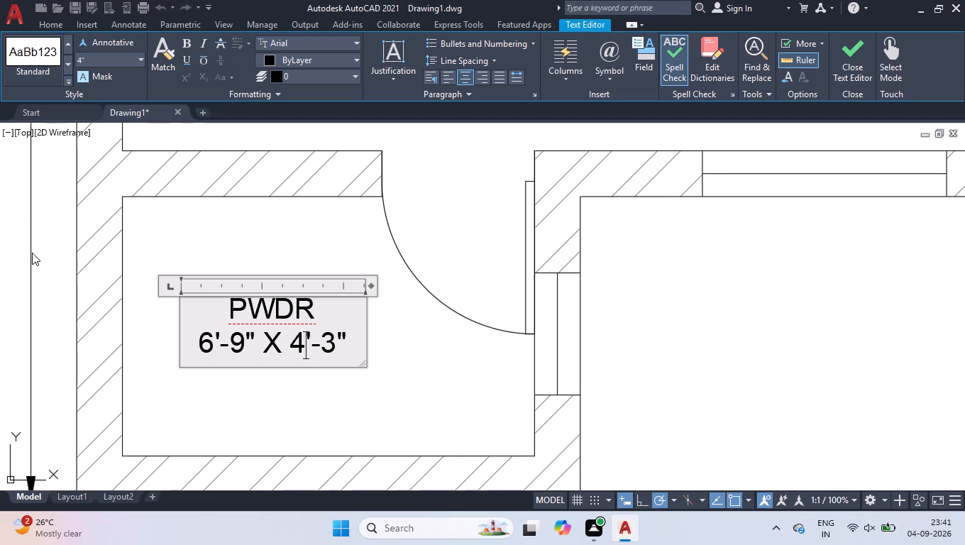
{"action": "left_click", "coordinate": [305, 246]}
Change the name line of the sofa room's BATH label to DRAWING AREA, widening the text box and keeping the size on its own line.
{"action": "scroll", "coordinate": [311, 269], "scroll_direction": "down", "scroll_amount": 2}
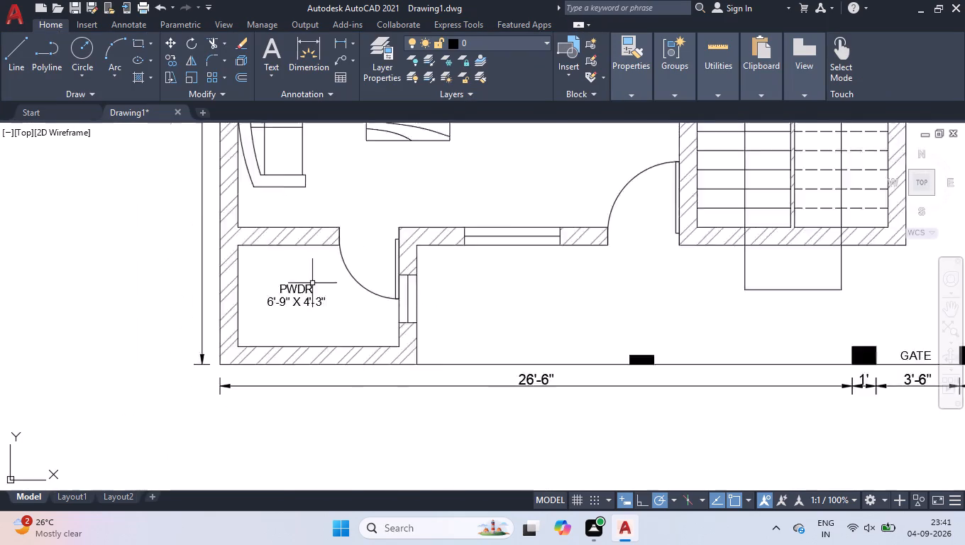
{"action": "scroll", "coordinate": [312, 285], "scroll_direction": "down", "scroll_amount": 2}
{"action": "scroll", "coordinate": [388, 186], "scroll_direction": "up", "scroll_amount": 3}
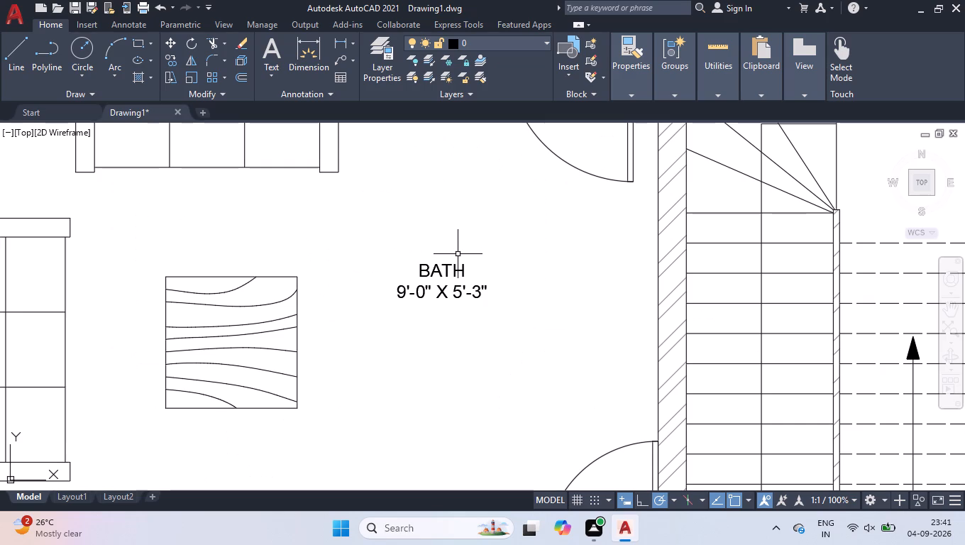
{"action": "scroll", "coordinate": [456, 241], "scroll_direction": "up", "scroll_amount": 2}
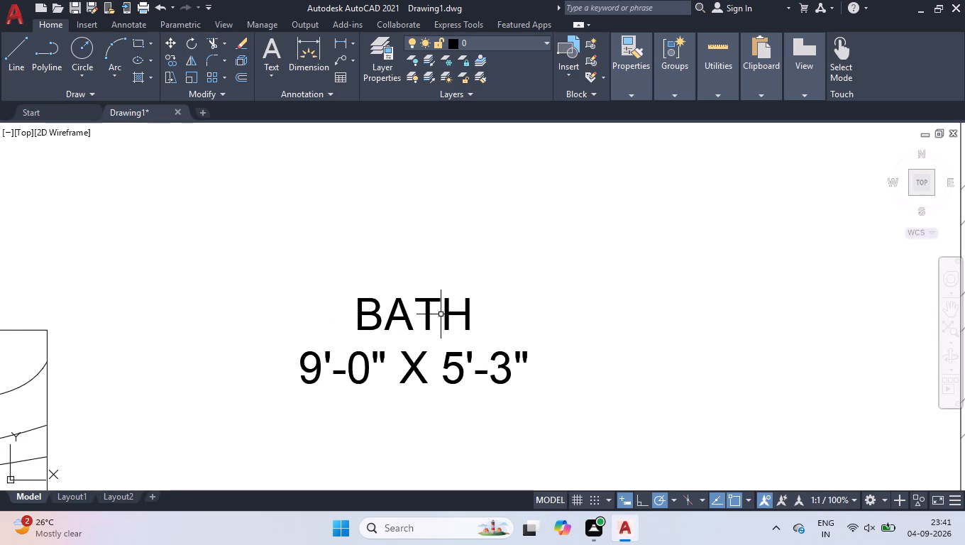
{"action": "double_click", "coordinate": [446, 311]}
{"action": "left_click_drag", "start_coordinate": [499, 329], "coordinate": [82, 265]}
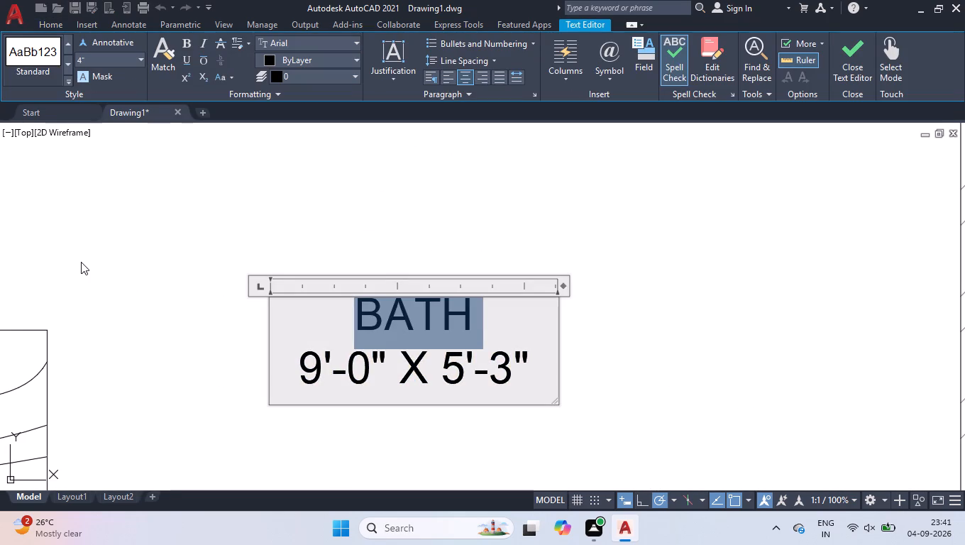
{"action": "type", "text": "DRAWING AREA"}
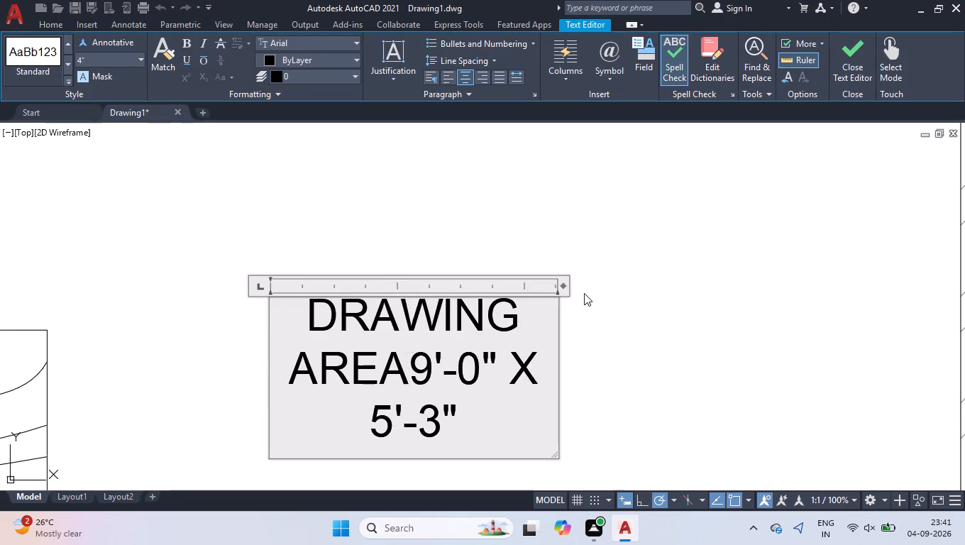
{"action": "left_click_drag", "start_coordinate": [563, 286], "coordinate": [692, 283]}
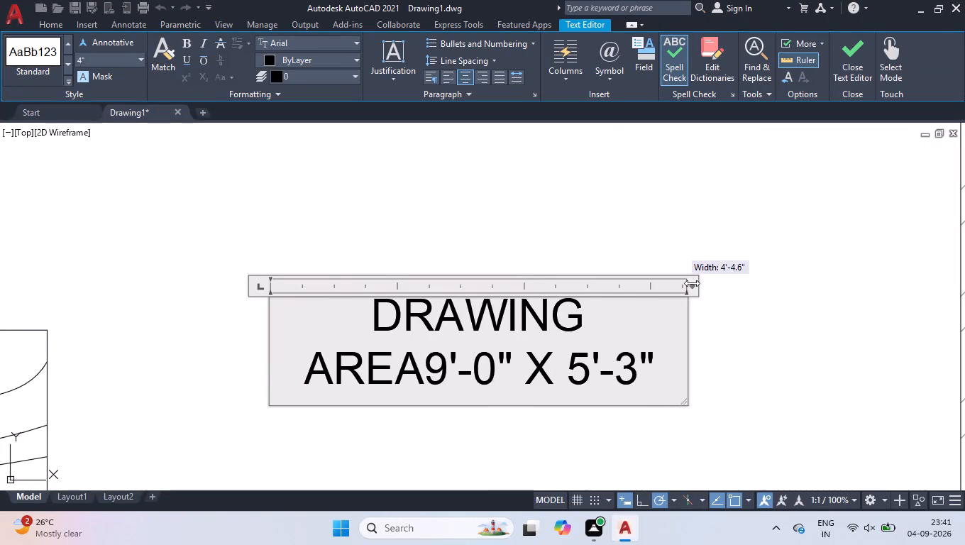
{"action": "left_click_drag", "start_coordinate": [692, 283], "coordinate": [683, 285]}
{"action": "left_click_drag", "start_coordinate": [683, 285], "coordinate": [713, 274]}
{"action": "key", "text": "Return"}
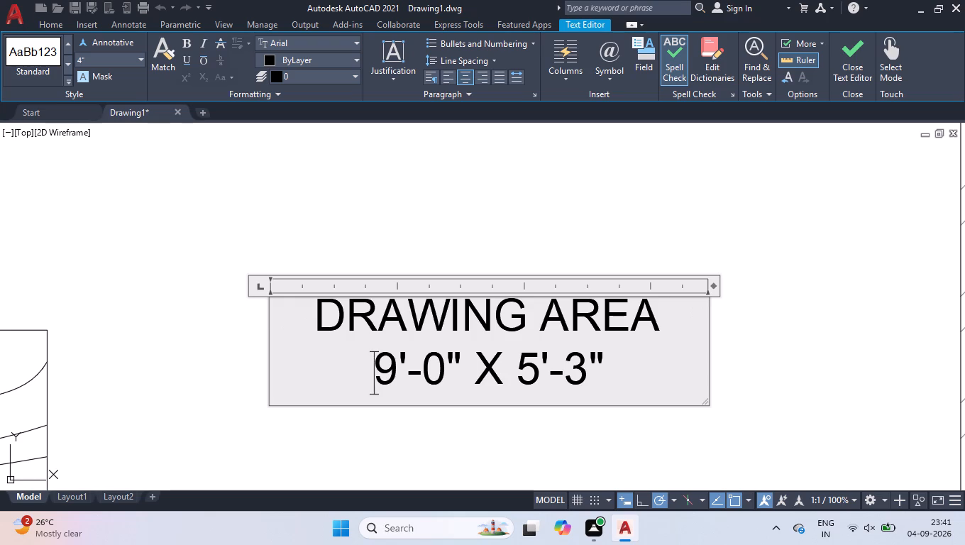
Set the size line of the DRAWING AREA label to 18'-6" X 12'-9".
{"action": "left_click_drag", "start_coordinate": [629, 380], "coordinate": [352, 369]}
{"action": "key", "text": "1"}
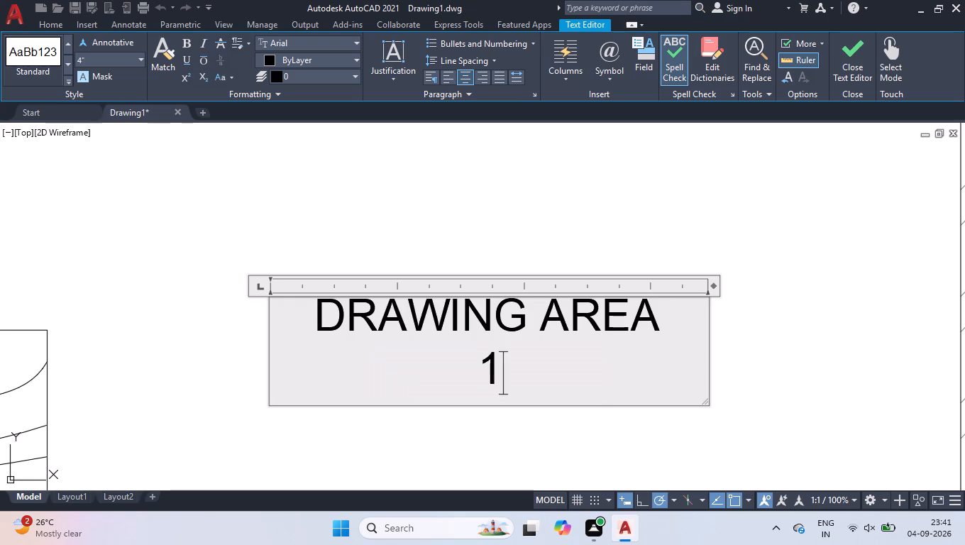
{"action": "type", "text": "8'-6\" X"}
{"action": "key", "text": "space"}
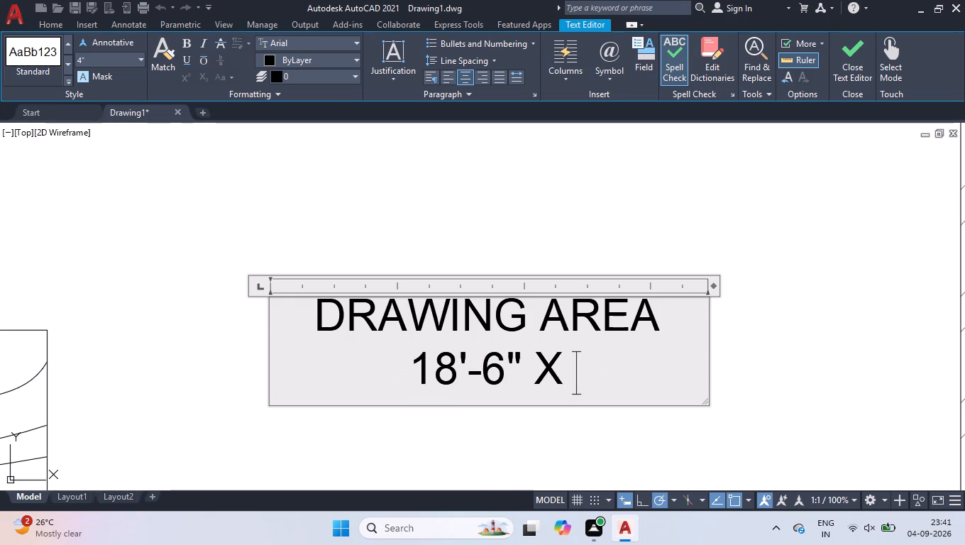
{"action": "type", "text": "12'-9\""}
{"action": "left_click", "coordinate": [282, 238]}
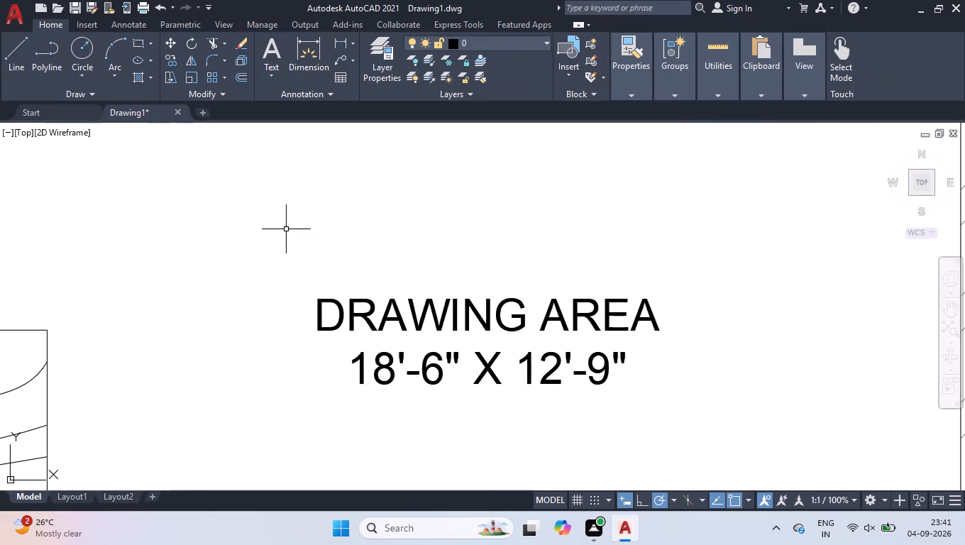
Replace the BATH label above MAIN GATE with CAR PORCH and the size 15'-6" X 18'-6" on a second line.
{"action": "scroll", "coordinate": [292, 249], "scroll_direction": "down", "scroll_amount": 3}
{"action": "scroll", "coordinate": [363, 329], "scroll_direction": "down", "scroll_amount": 1}
{"action": "scroll", "coordinate": [718, 463], "scroll_direction": "up", "scroll_amount": 1}
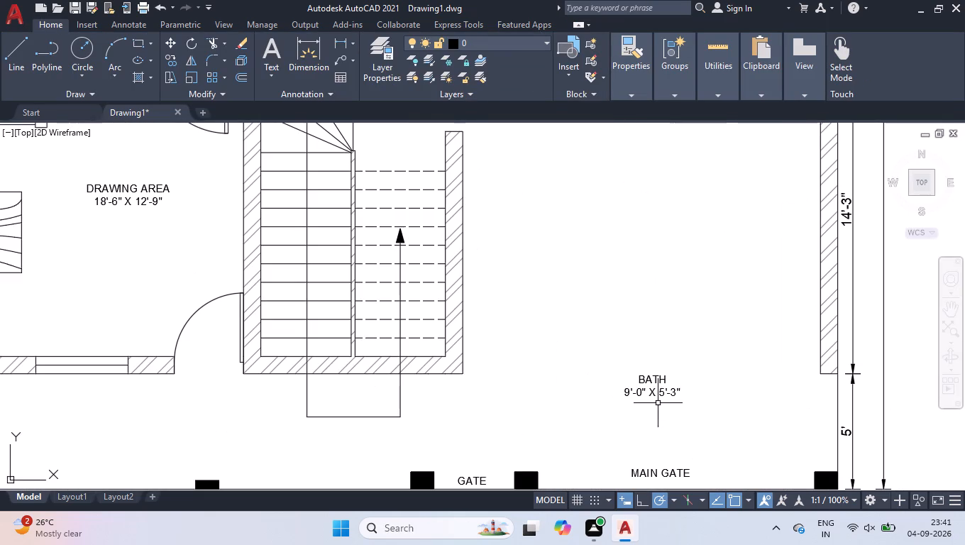
{"action": "scroll", "coordinate": [658, 403], "scroll_direction": "up", "scroll_amount": 1}
{"action": "double_click", "coordinate": [633, 367]}
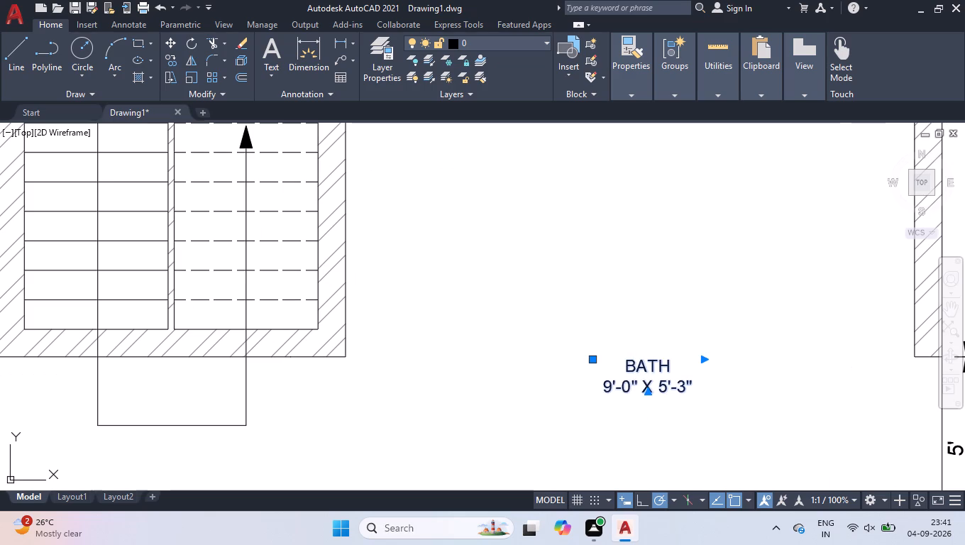
{"action": "left_click_drag", "start_coordinate": [694, 386], "coordinate": [480, 332]}
{"action": "type", "text": "CRA"}
{"action": "key", "text": "space"}
{"action": "key", "text": "BackSpace"}
{"action": "key", "text": "BackSpace"}
{"action": "key", "text": "BackSpace"}
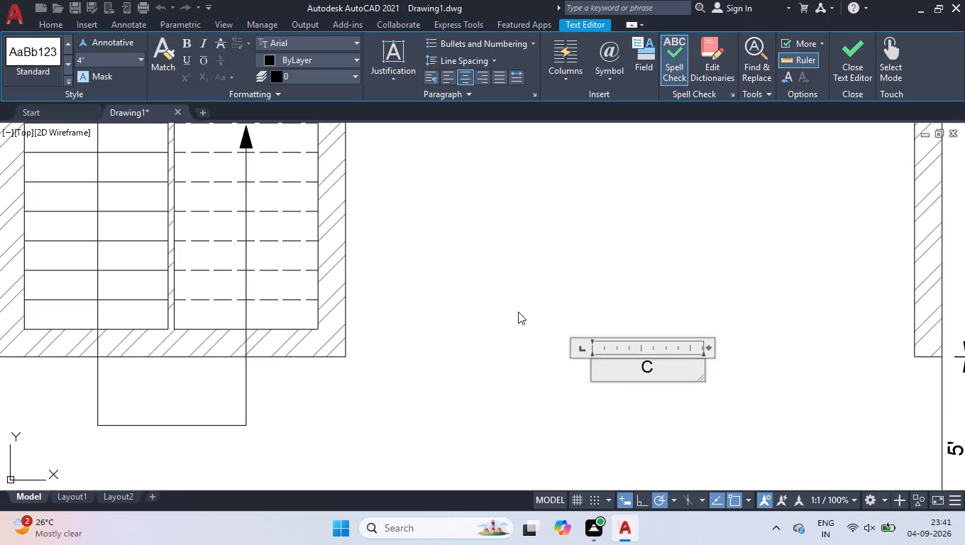
{"action": "type", "text": "AR PORCH"}
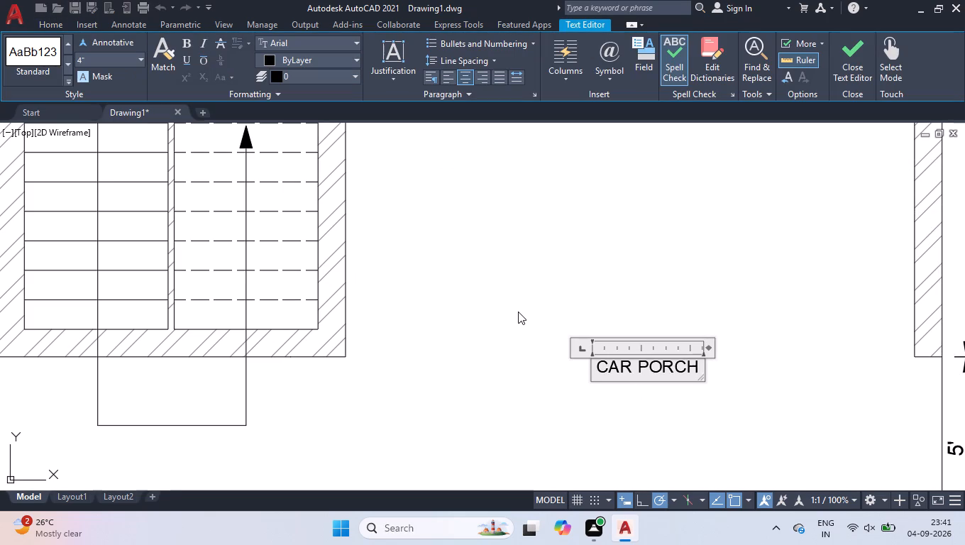
{"action": "key", "text": "Return"}
{"action": "type", "text": "15'-6\" X"}
{"action": "key", "text": "space"}
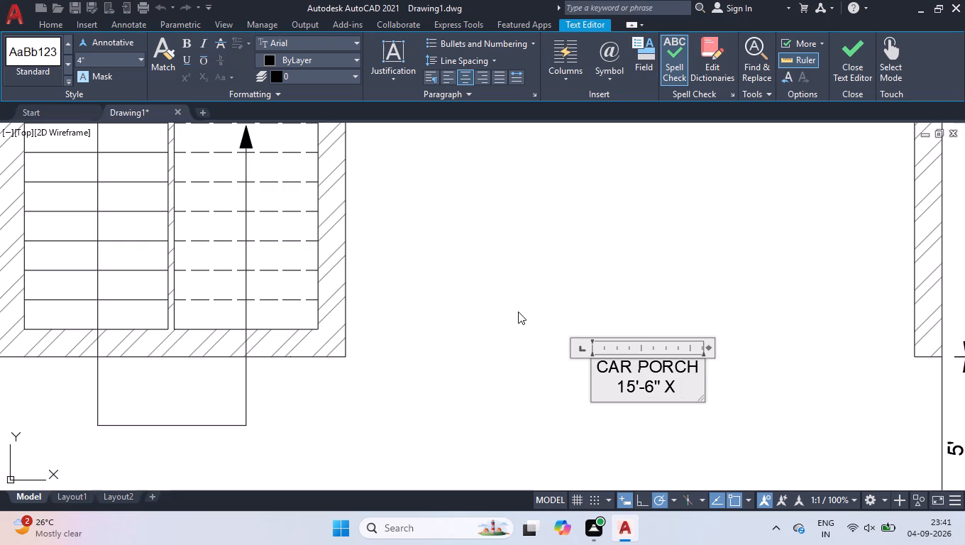
{"action": "type", "text": "18'-6\""}
{"action": "left_click", "coordinate": [518, 310]}
Replace the BATH label between the dining table and the coffee table with T.V.LOUNGE and the size 25'-0" X 15'-6" below it.
{"action": "scroll", "coordinate": [522, 312], "scroll_direction": "down", "scroll_amount": 2}
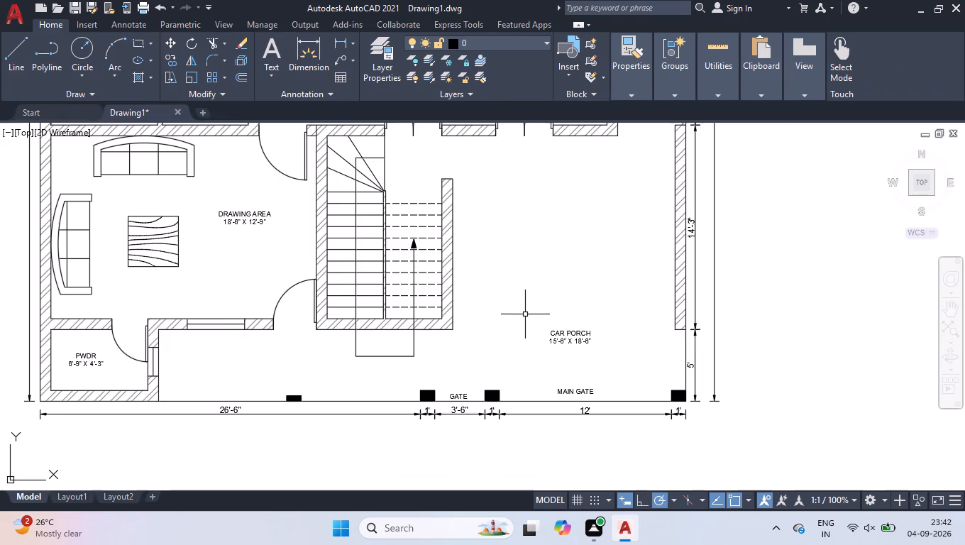
{"action": "scroll", "coordinate": [527, 313], "scroll_direction": "down", "scroll_amount": 1}
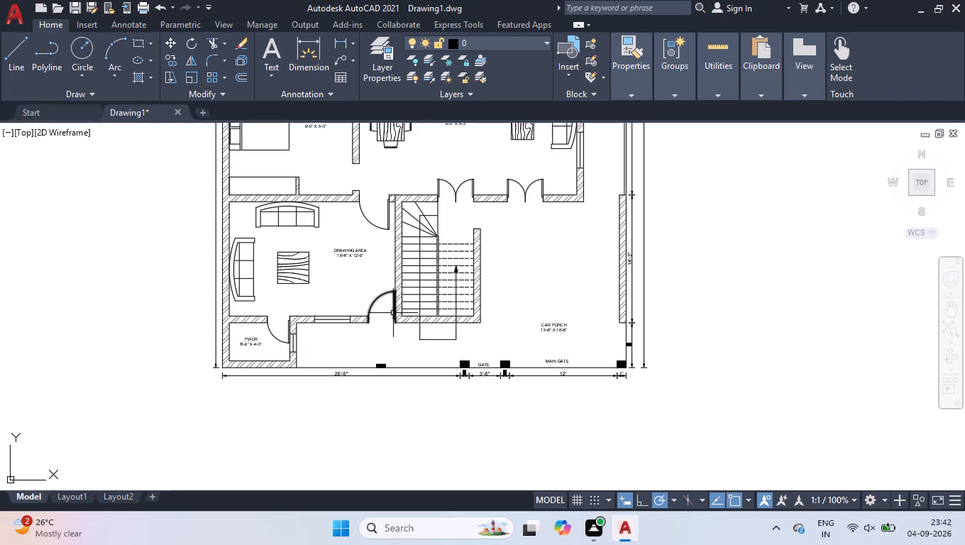
{"action": "scroll", "coordinate": [393, 313], "scroll_direction": "down", "scroll_amount": 1}
{"action": "scroll", "coordinate": [411, 156], "scroll_direction": "up", "scroll_amount": 2}
{"action": "scroll", "coordinate": [446, 205], "scroll_direction": "up", "scroll_amount": 3}
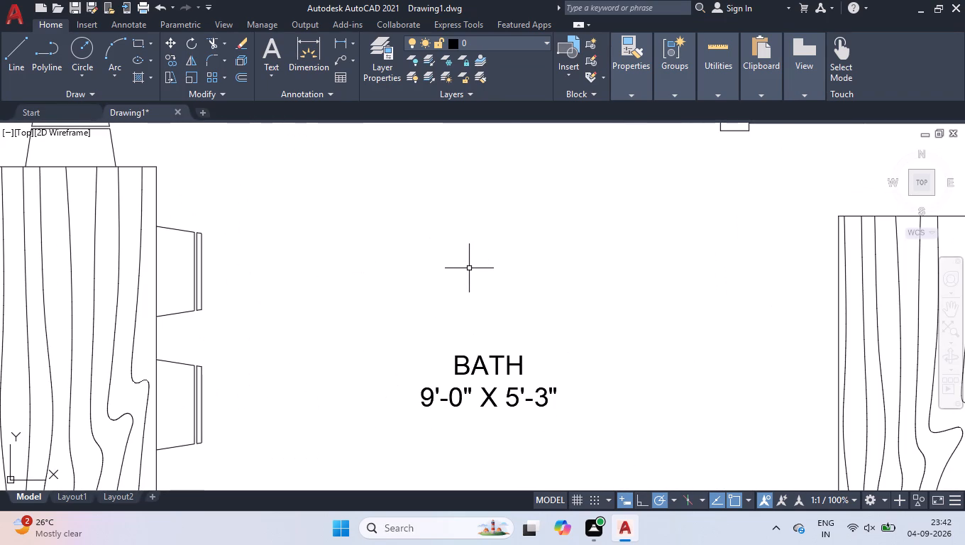
{"action": "scroll", "coordinate": [482, 400], "scroll_direction": "up", "scroll_amount": 1}
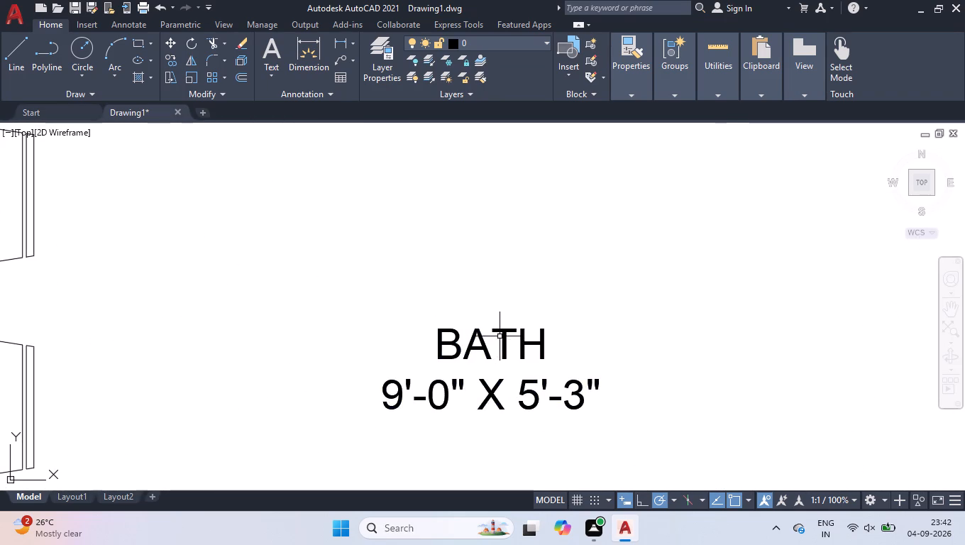
{"action": "double_click", "coordinate": [500, 331]}
{"action": "left_click_drag", "start_coordinate": [610, 392], "coordinate": [314, 314]}
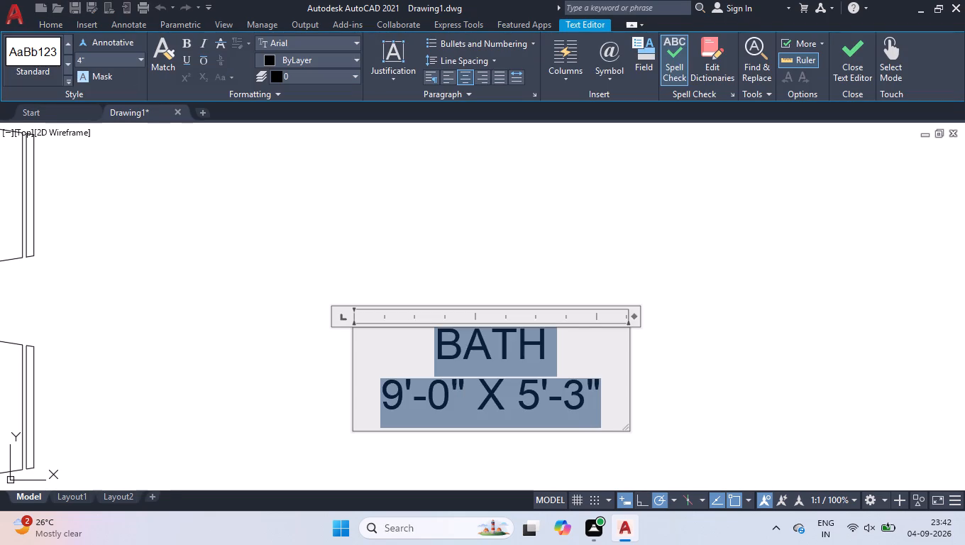
{"action": "left_click_drag", "start_coordinate": [314, 314], "coordinate": [290, 306]}
{"action": "key", "text": "t"}
{"action": "type", "text": ".V.LOUNGE"}
{"action": "key", "text": "Return"}
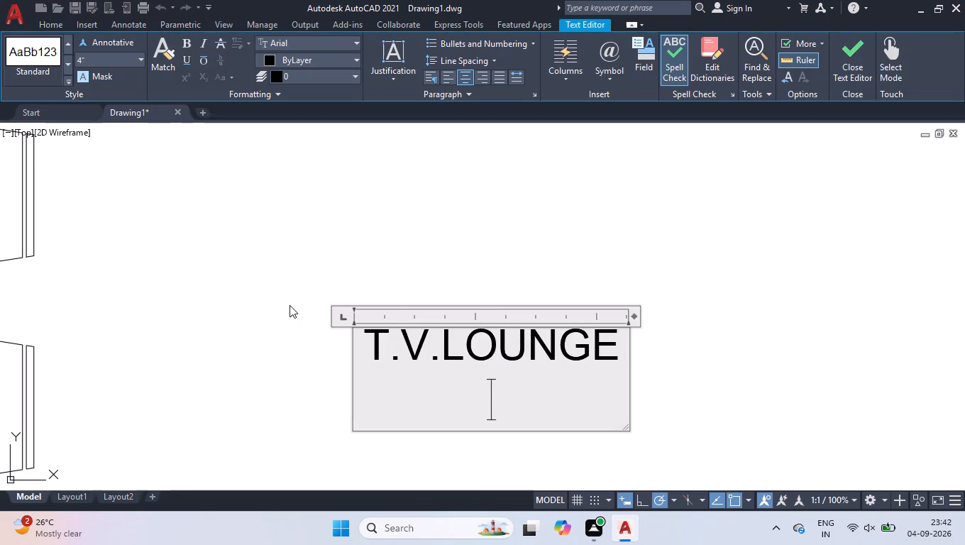
{"action": "type", "text": "25'-0\" X"}
{"action": "key", "text": "space"}
{"action": "type", "text": "15'-6\""}
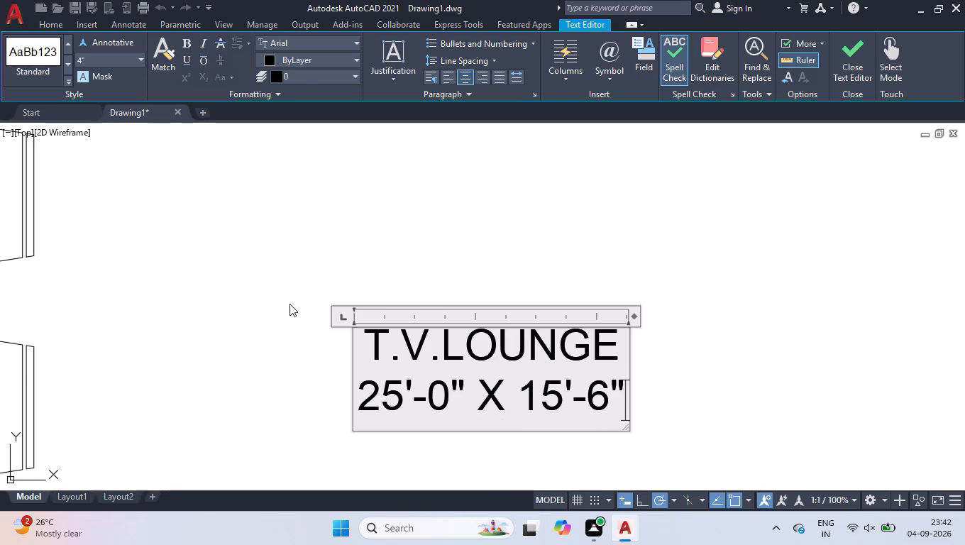
{"action": "left_click_drag", "start_coordinate": [298, 304], "coordinate": [321, 317]}
Replace the BATH label beside the bed, west of the T.V.LOUNGE, with BED ROOM and the size 13'-9" X 12'-9" below it.
{"action": "scroll", "coordinate": [336, 312], "scroll_direction": "down", "scroll_amount": 2}
{"action": "scroll", "coordinate": [435, 305], "scroll_direction": "down", "scroll_amount": 2}
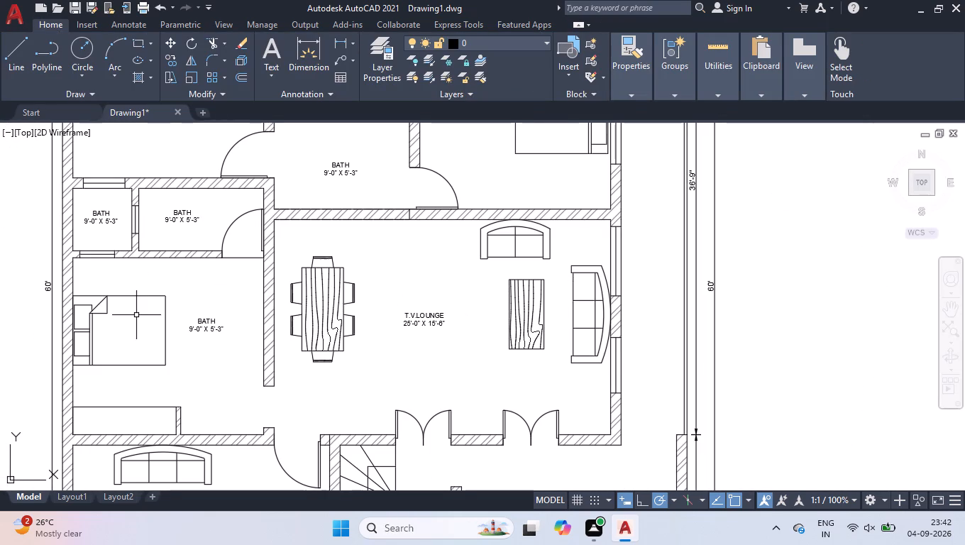
{"action": "scroll", "coordinate": [177, 324], "scroll_direction": "up", "scroll_amount": 1}
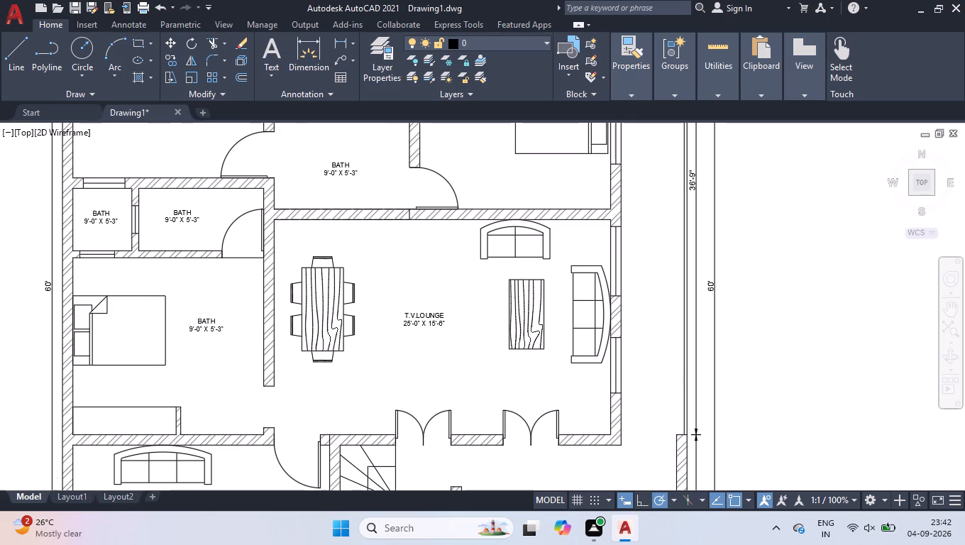
{"action": "scroll", "coordinate": [179, 324], "scroll_direction": "up", "scroll_amount": 2}
{"action": "double_click", "coordinate": [270, 325]}
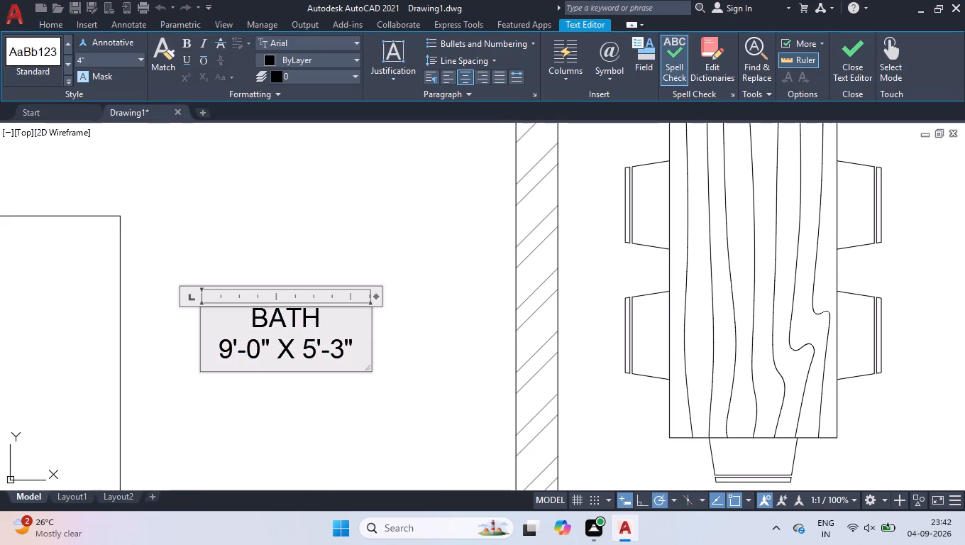
{"action": "left_click_drag", "start_coordinate": [366, 346], "coordinate": [245, 315]}
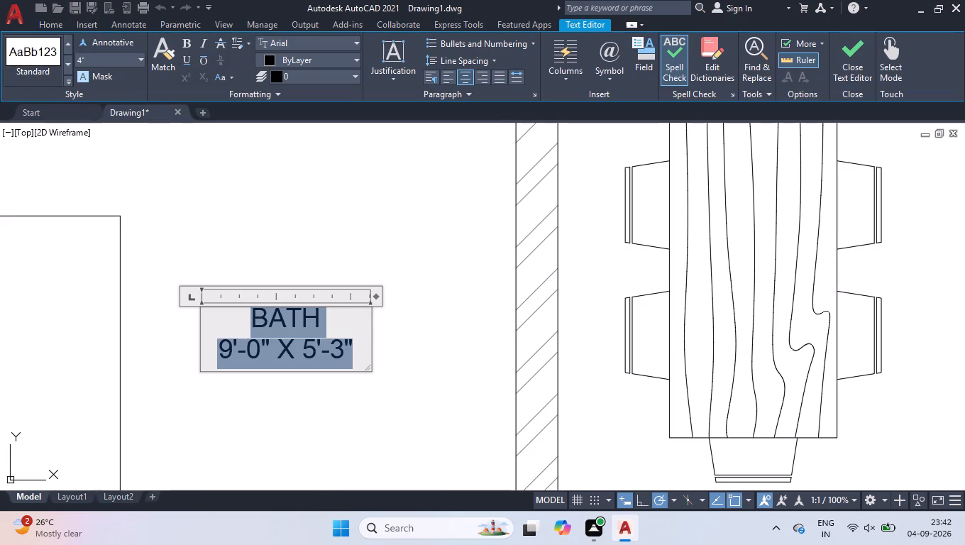
{"action": "left_click_drag", "start_coordinate": [245, 315], "coordinate": [264, 323]}
{"action": "type", "text": "ED"}
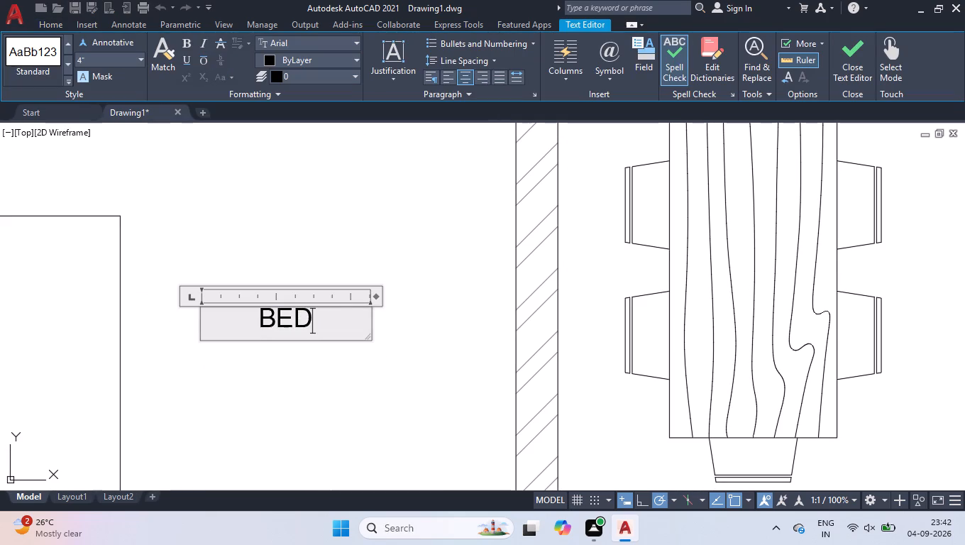
{"action": "key", "text": "space"}
{"action": "type", "text": "ROOM"}
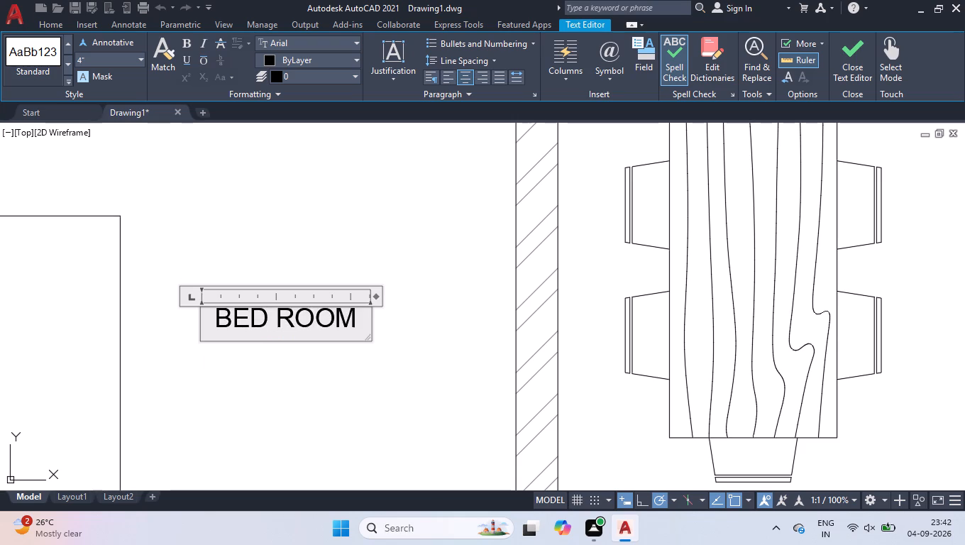
{"action": "key", "text": "Return"}
{"action": "key", "text": "3"}
{"action": "key", "text": "BackSpace"}
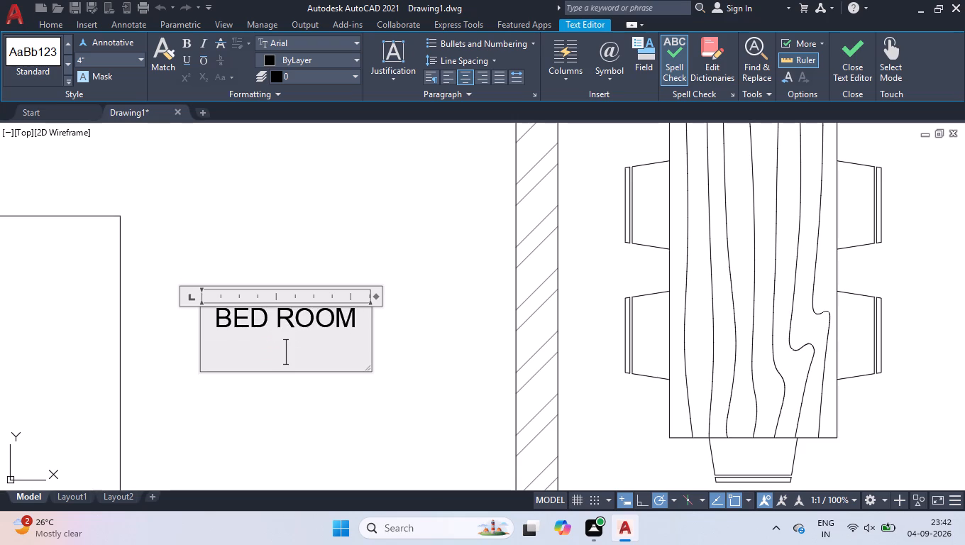
{"action": "type", "text": "13'-9\" X 12'-9\""}
{"action": "left_click", "coordinate": [287, 246]}
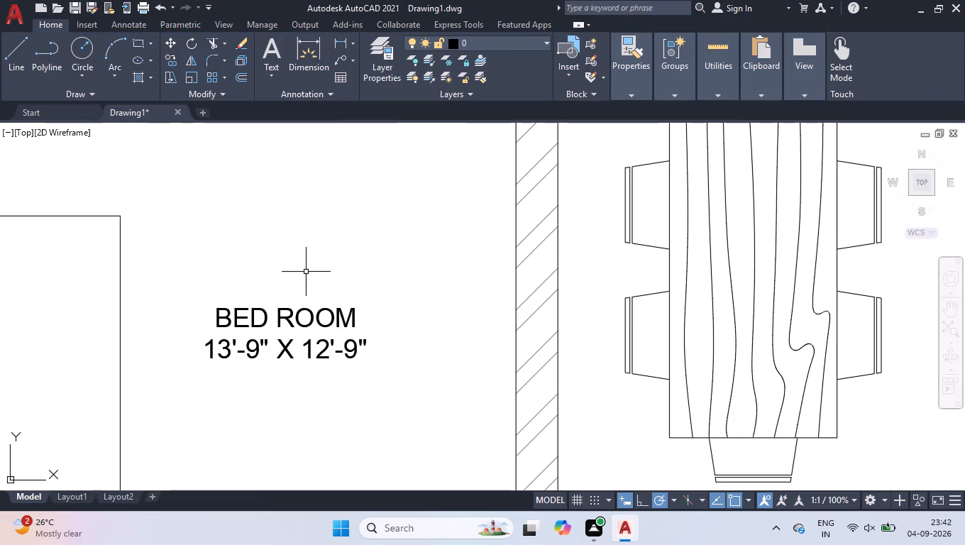
Replace the BATH label in the small space along the west wall with DUCT and the size 4'-3" X 4'-6" below it.
{"action": "scroll", "coordinate": [310, 303], "scroll_direction": "down", "scroll_amount": 3}
{"action": "scroll", "coordinate": [212, 175], "scroll_direction": "up", "scroll_amount": 2}
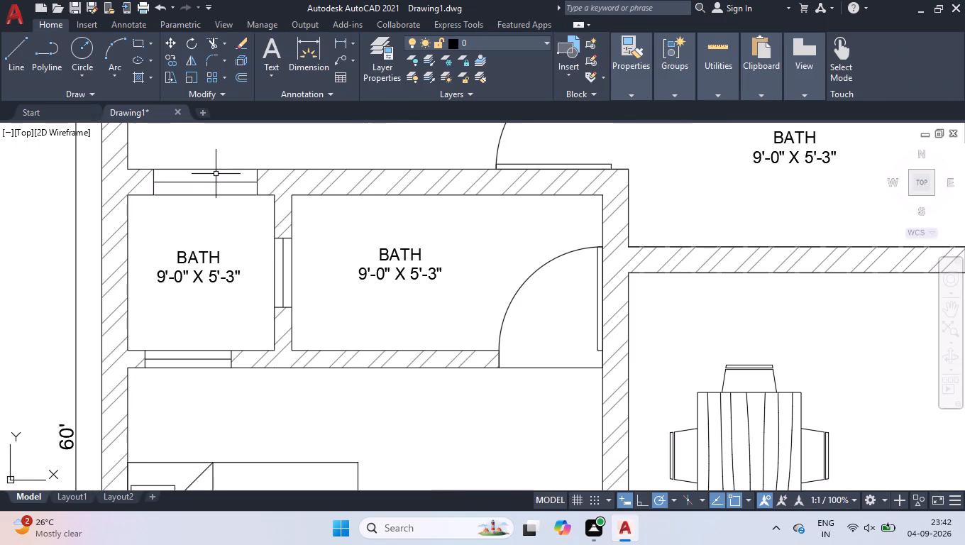
{"action": "scroll", "coordinate": [190, 154], "scroll_direction": "up", "scroll_amount": 2}
{"action": "scroll", "coordinate": [240, 244], "scroll_direction": "down", "scroll_amount": 1}
{"action": "double_click", "coordinate": [214, 348]}
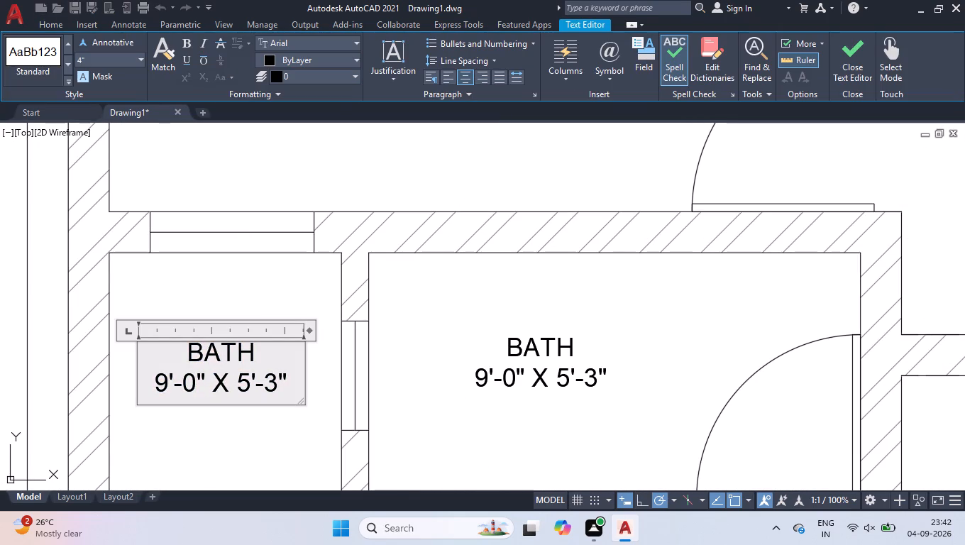
{"action": "left_click_drag", "start_coordinate": [291, 385], "coordinate": [99, 321]}
{"action": "type", "text": "DUCT"}
{"action": "key", "text": "Return"}
{"action": "type", "text": "4'-3\" X"}
{"action": "key", "text": "space"}
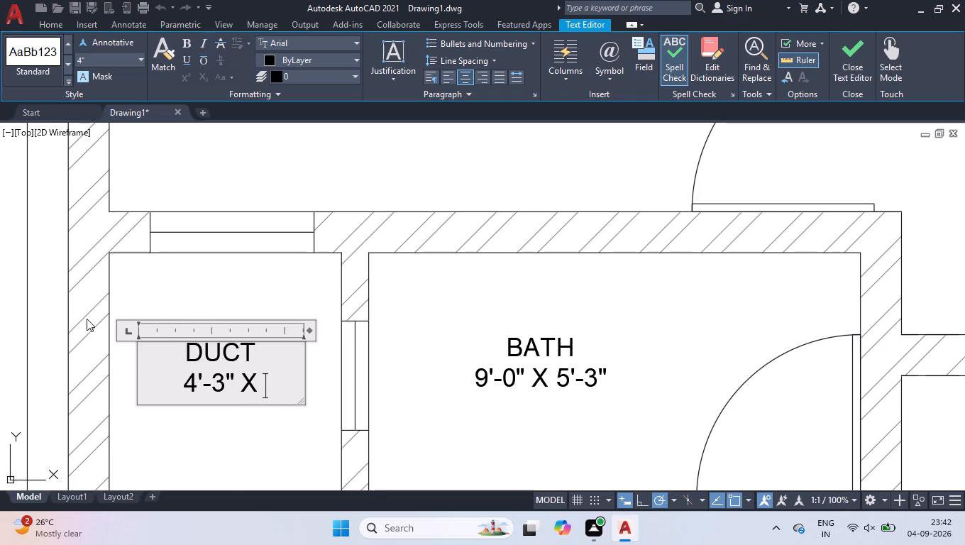
{"action": "type", "text": "4'-6\""}
{"action": "left_click", "coordinate": [196, 304]}
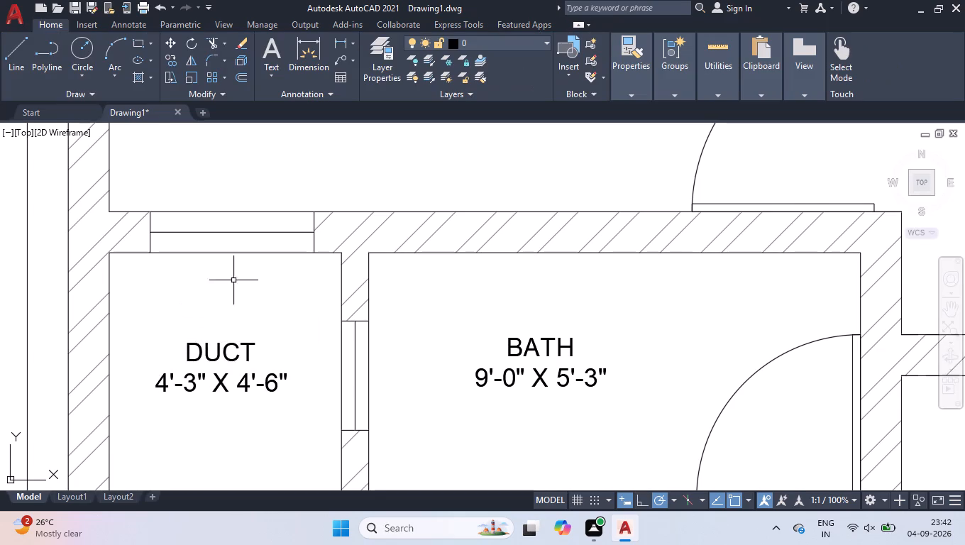
{"action": "scroll", "coordinate": [239, 282], "scroll_direction": "down", "scroll_amount": 1}
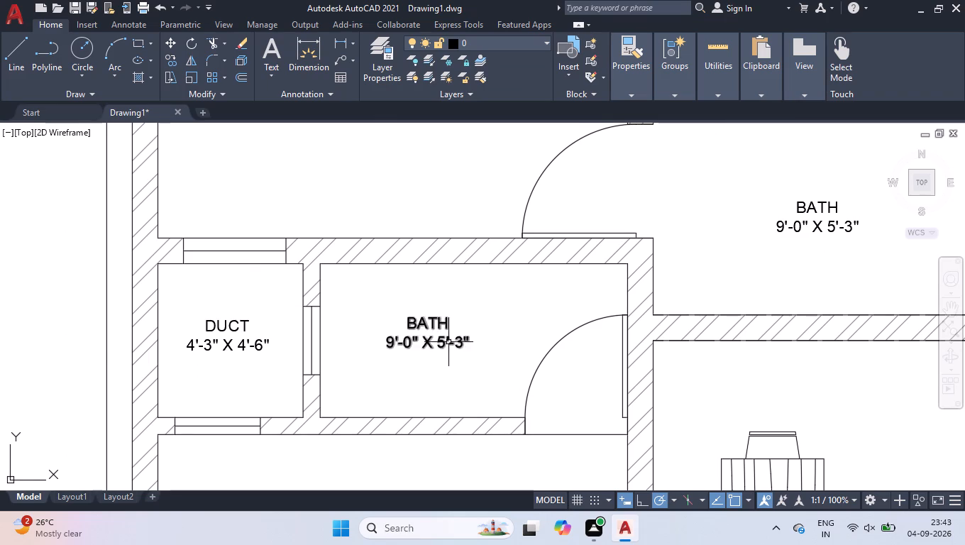
Change the size in the BATH label beside the DUCT to 9'-0" X 4'-6".
{"action": "scroll", "coordinate": [448, 342], "scroll_direction": "up", "scroll_amount": 2}
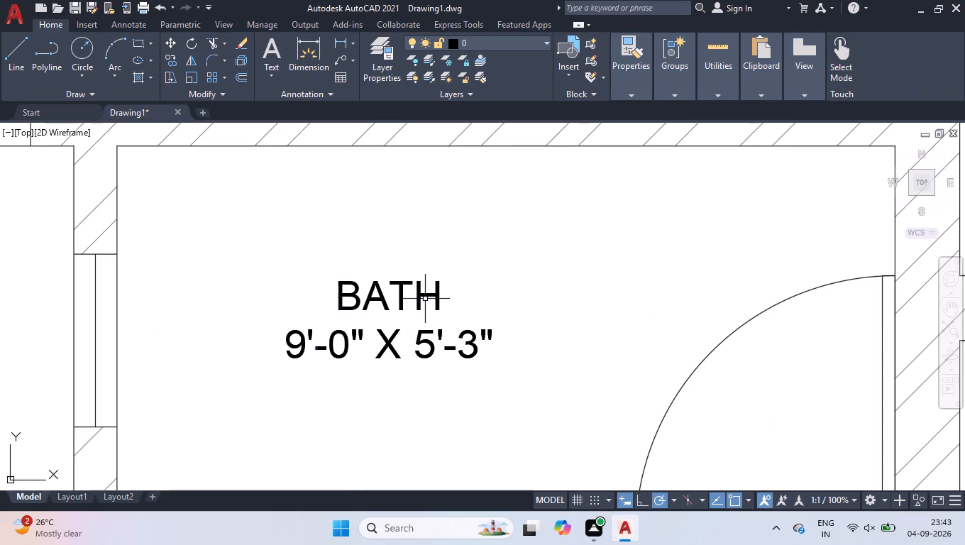
{"action": "double_click", "coordinate": [425, 297]}
{"action": "left_click", "coordinate": [479, 348]}
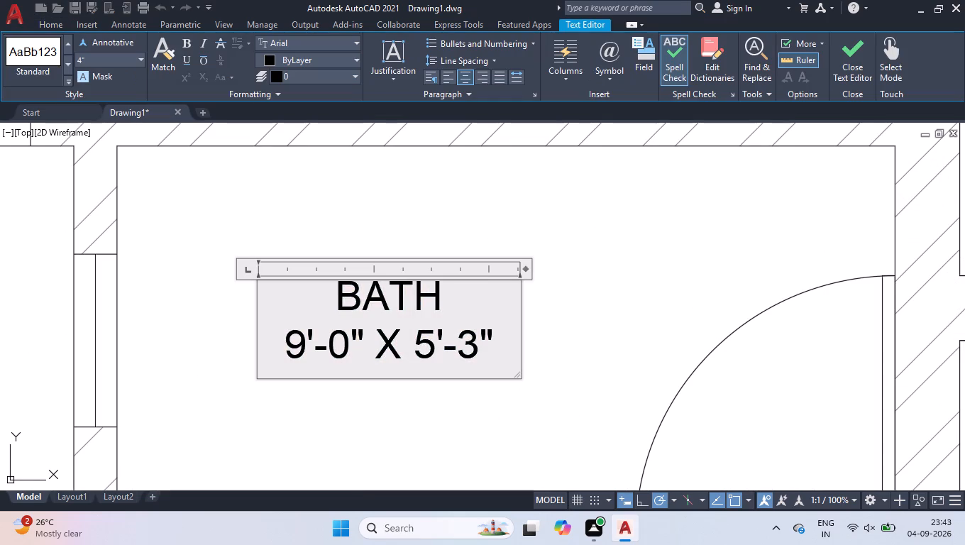
{"action": "key", "text": "BackSpace"}
{"action": "key", "text": "6"}
{"action": "key", "text": "Left"}
{"action": "key", "text": "Left"}
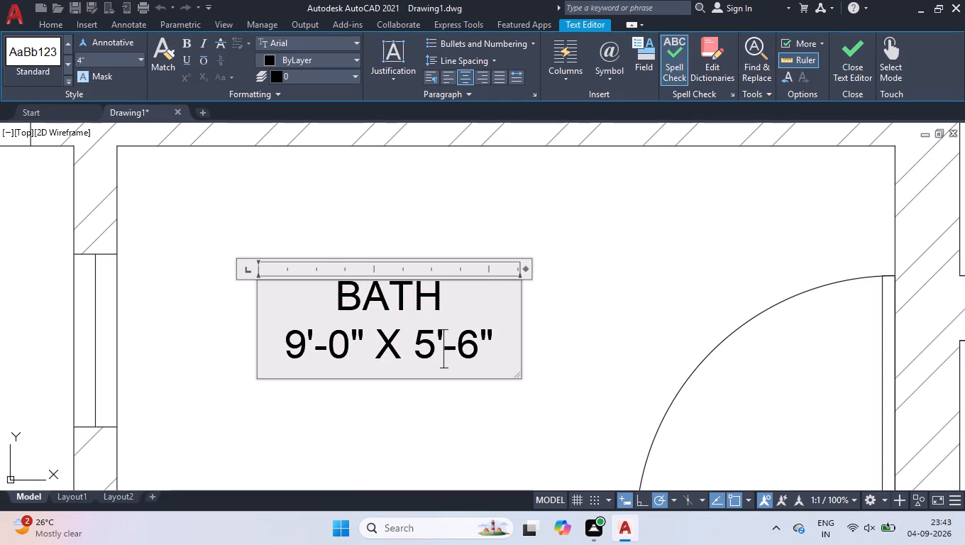
{"action": "key", "text": "Left"}
{"action": "key", "text": "BackSpace"}
{"action": "key", "text": "4"}
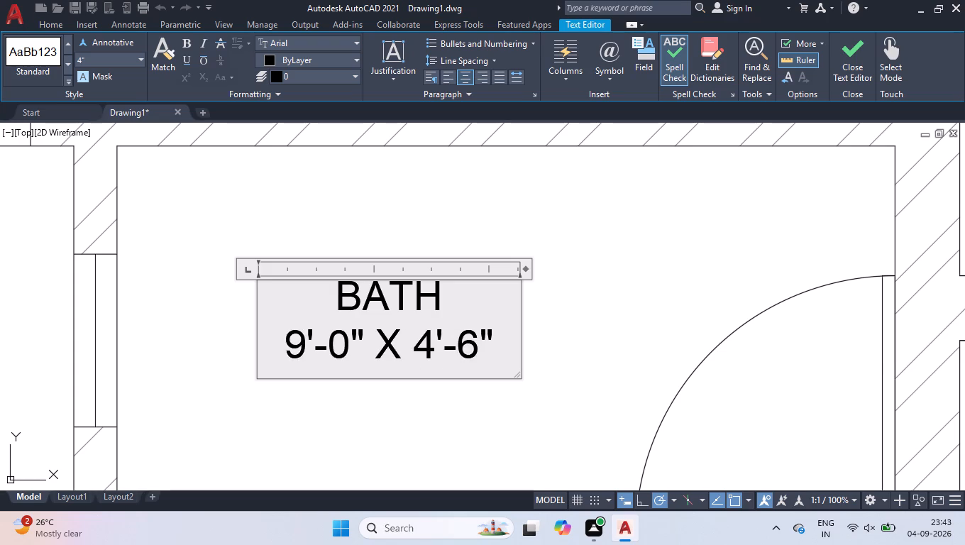
{"action": "left_click", "coordinate": [617, 315]}
Replace the BATH label in the passage north of the T.V.LOUNGE with LOBBY and the size 10'-0" X 6'-6" below it.
{"action": "scroll", "coordinate": [471, 338], "scroll_direction": "down", "scroll_amount": 2}
{"action": "scroll", "coordinate": [353, 297], "scroll_direction": "down", "scroll_amount": 2}
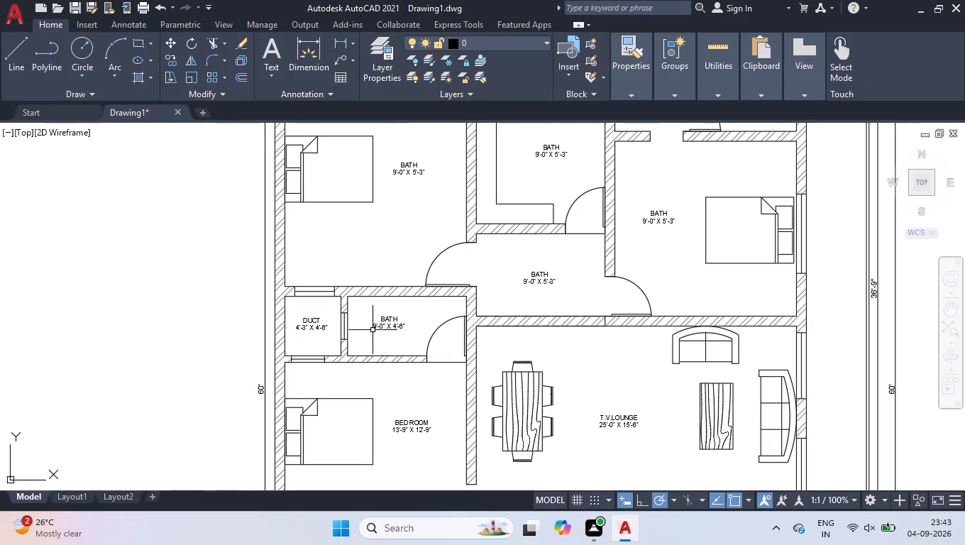
{"action": "scroll", "coordinate": [560, 271], "scroll_direction": "up", "scroll_amount": 2}
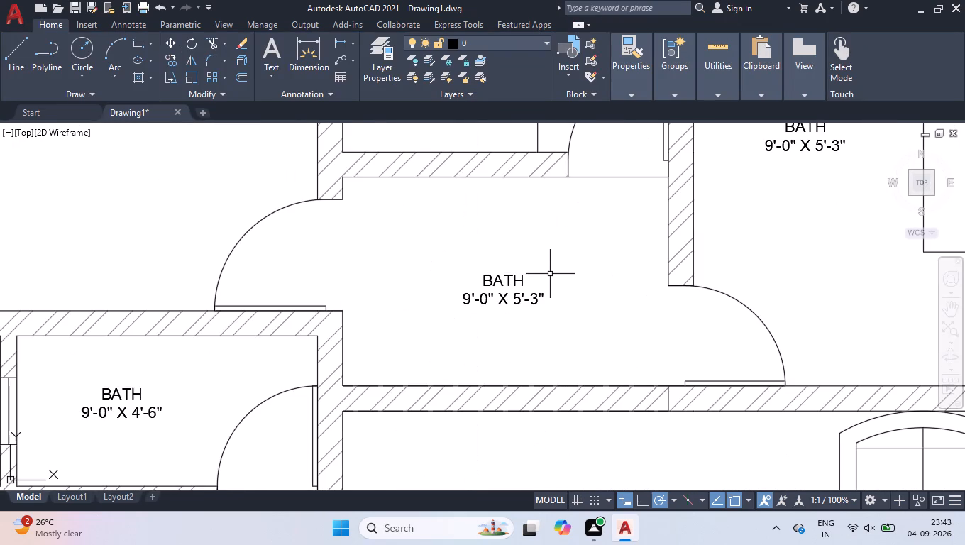
{"action": "double_click", "coordinate": [519, 278]}
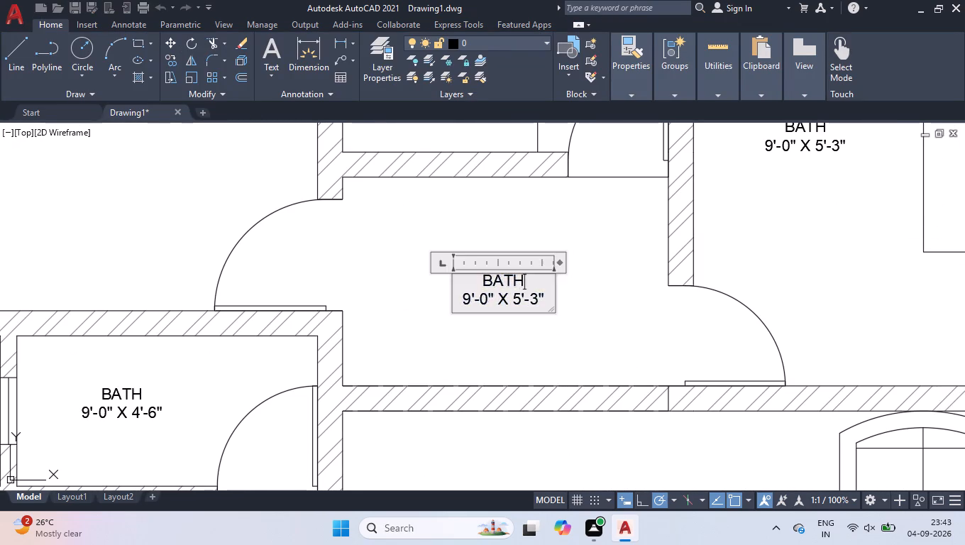
{"action": "scroll", "coordinate": [511, 294], "scroll_direction": "up", "scroll_amount": 4}
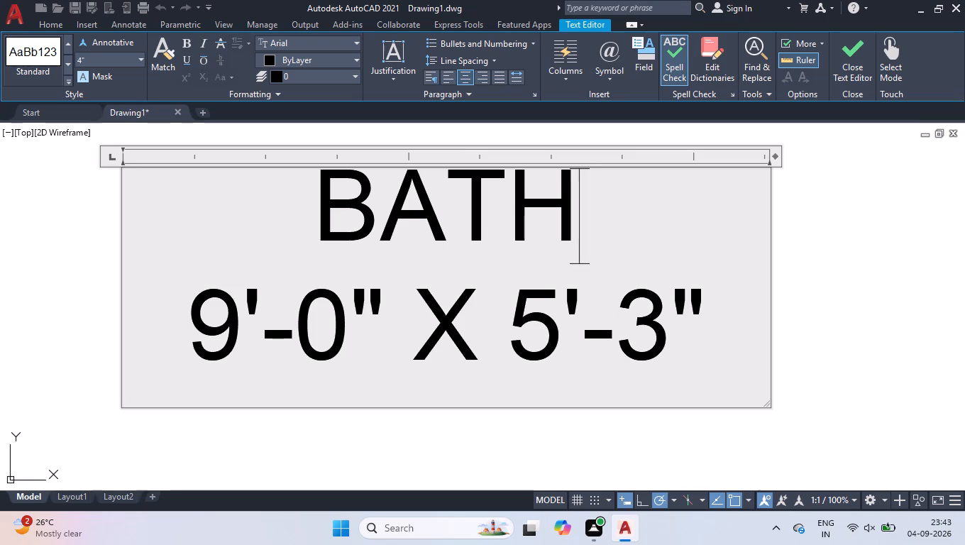
{"action": "left_click_drag", "start_coordinate": [727, 316], "coordinate": [81, 141]}
{"action": "type", "text": "LOBBY"}
{"action": "key", "text": "Return"}
{"action": "type", "text": "10'-0\" C"}
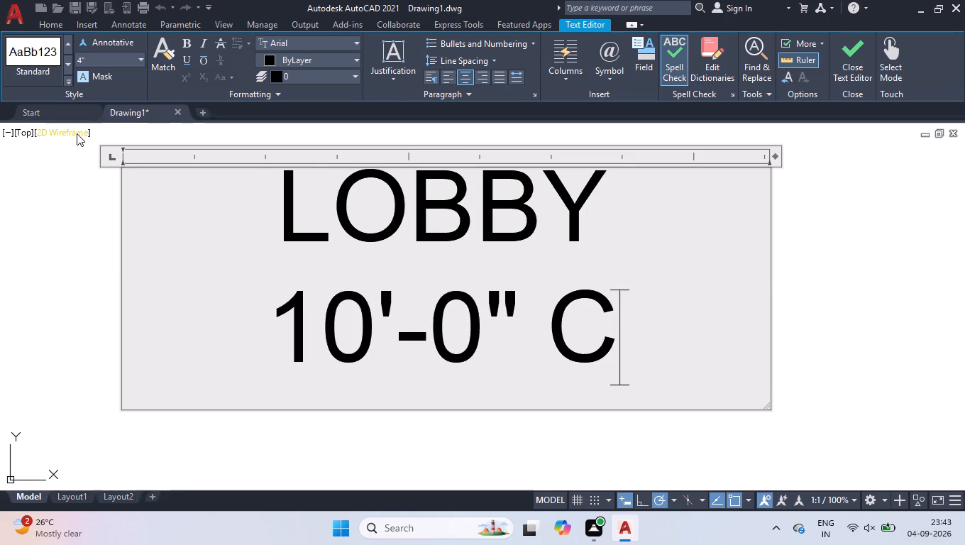
{"action": "key", "text": "BackSpace"}
{"action": "key", "text": "Return"}
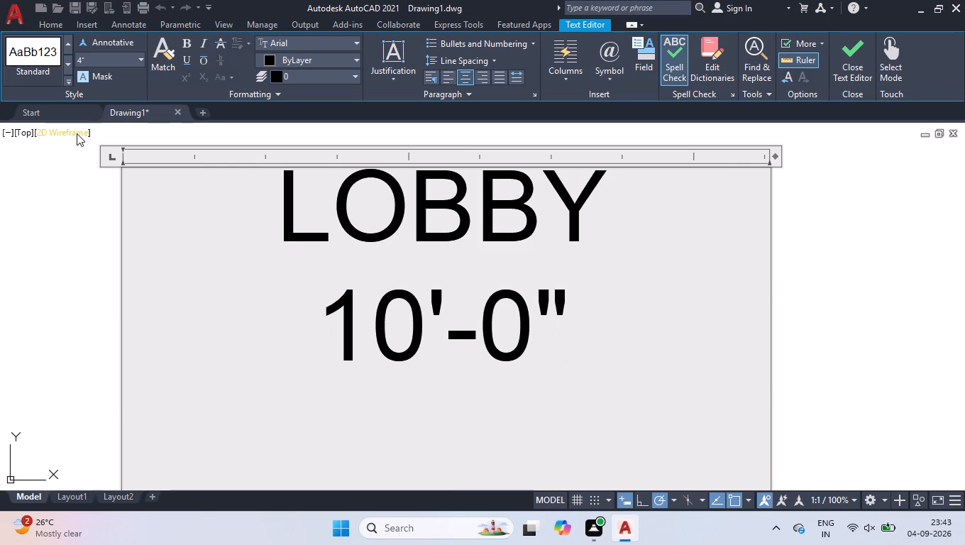
{"action": "key", "text": "BackSpace"}
{"action": "key", "text": "BackSpace"}
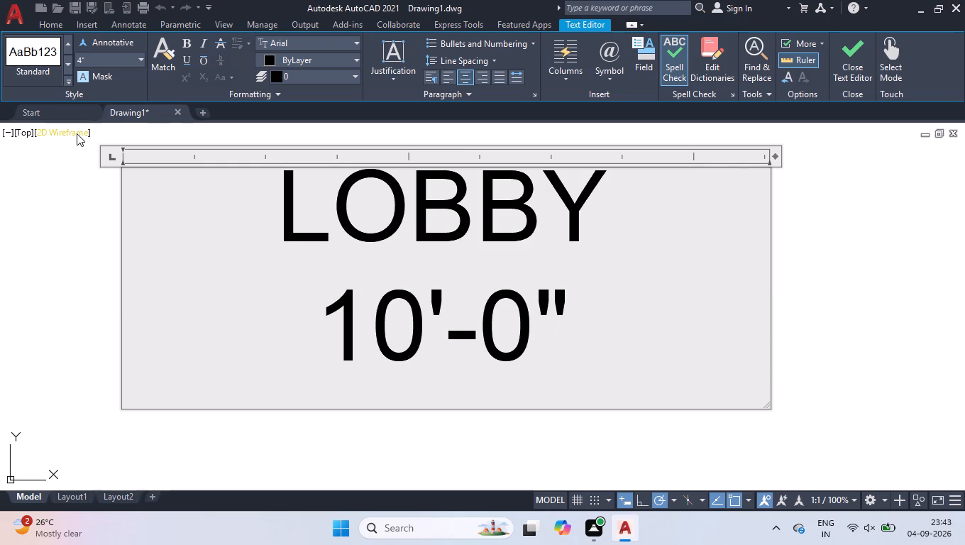
{"action": "type", "text": "X"}
{"action": "key", "text": "space"}
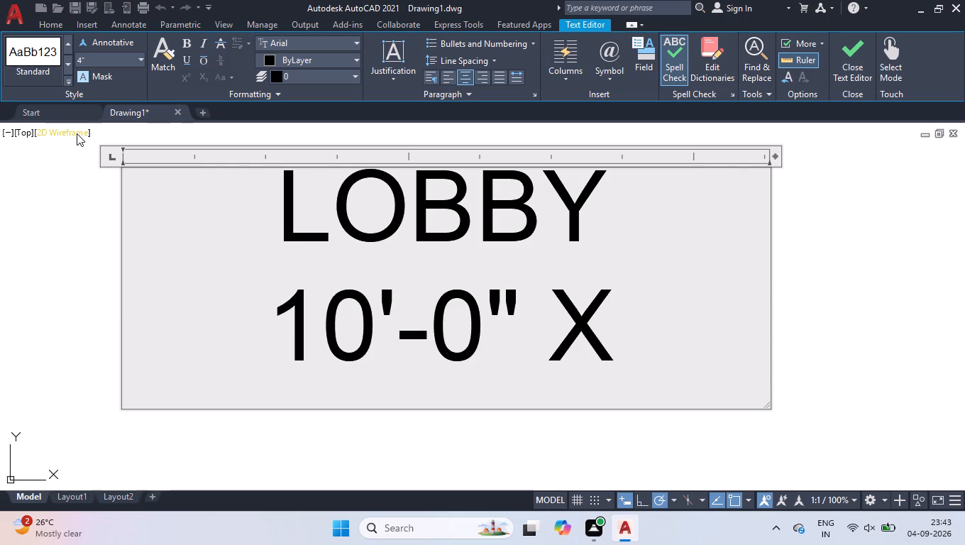
{"action": "type", "text": "6'-6\""}
{"action": "left_click", "coordinate": [105, 194]}
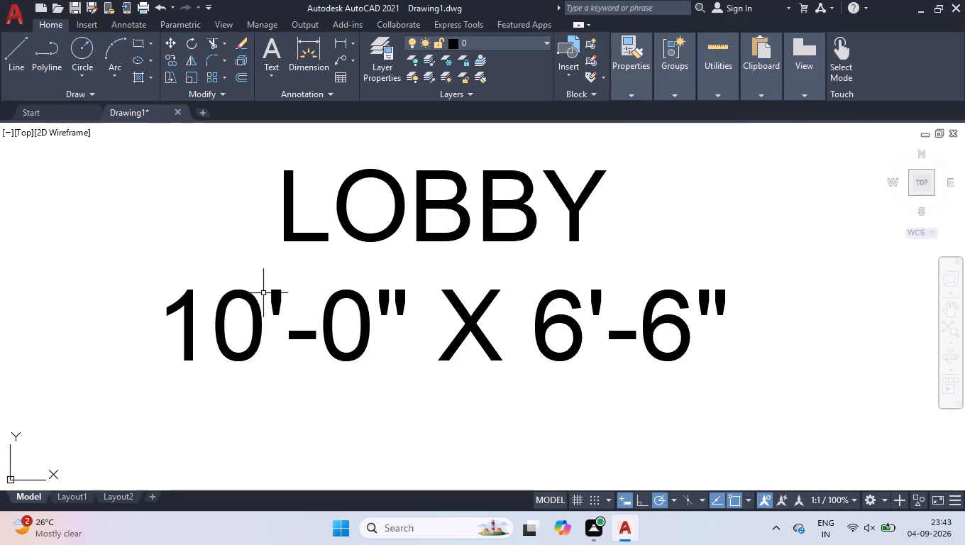
Replace the BATH label beside the bed, in the room east of the LOBBY, with BED ROOM and the size 14'-6" X 14'-0" below it.
{"action": "scroll", "coordinate": [330, 300], "scroll_direction": "down", "scroll_amount": 5}
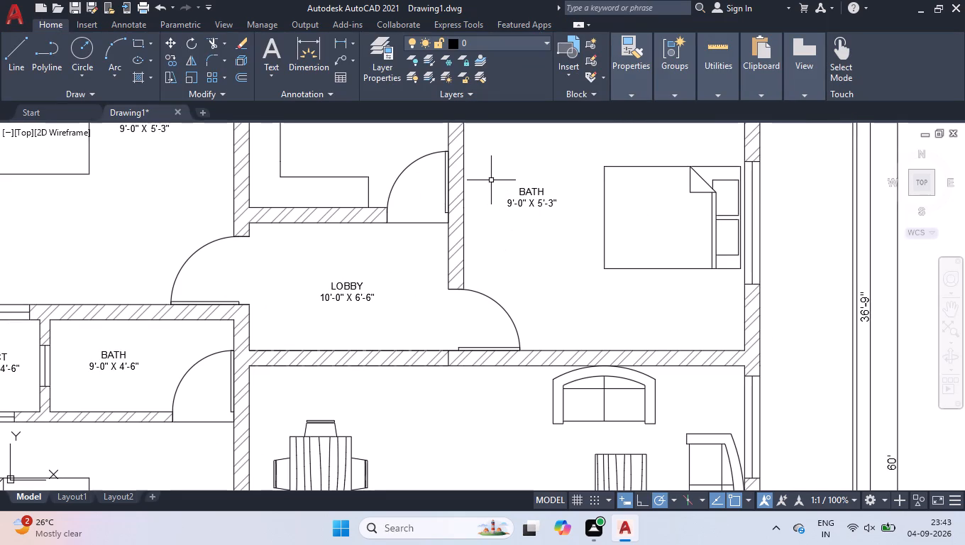
{"action": "scroll", "coordinate": [513, 173], "scroll_direction": "up", "scroll_amount": 3}
{"action": "double_click", "coordinate": [555, 255]}
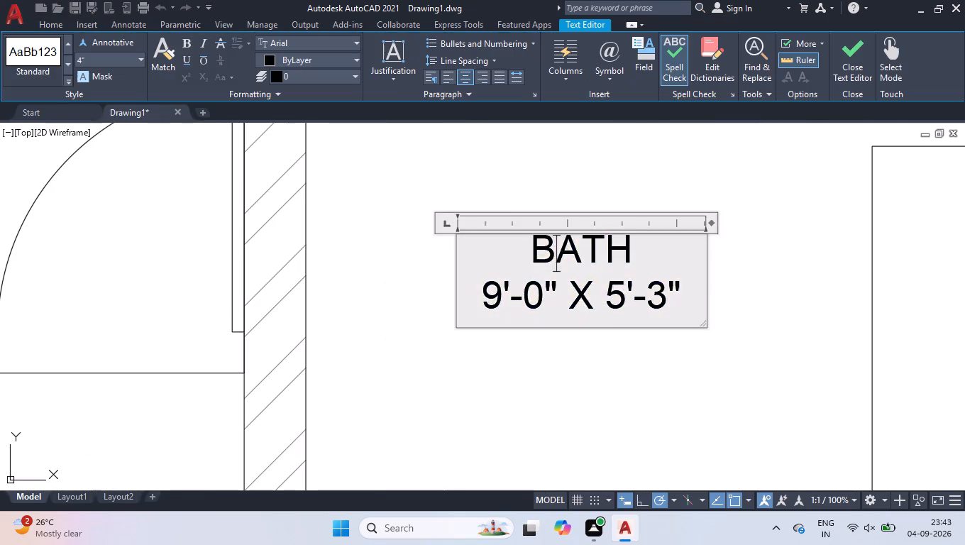
{"action": "scroll", "coordinate": [639, 283], "scroll_direction": "up", "scroll_amount": 2}
{"action": "left_click_drag", "start_coordinate": [756, 300], "coordinate": [434, 199]}
{"action": "type", "text": "ED ROOM"}
{"action": "key", "text": "Return"}
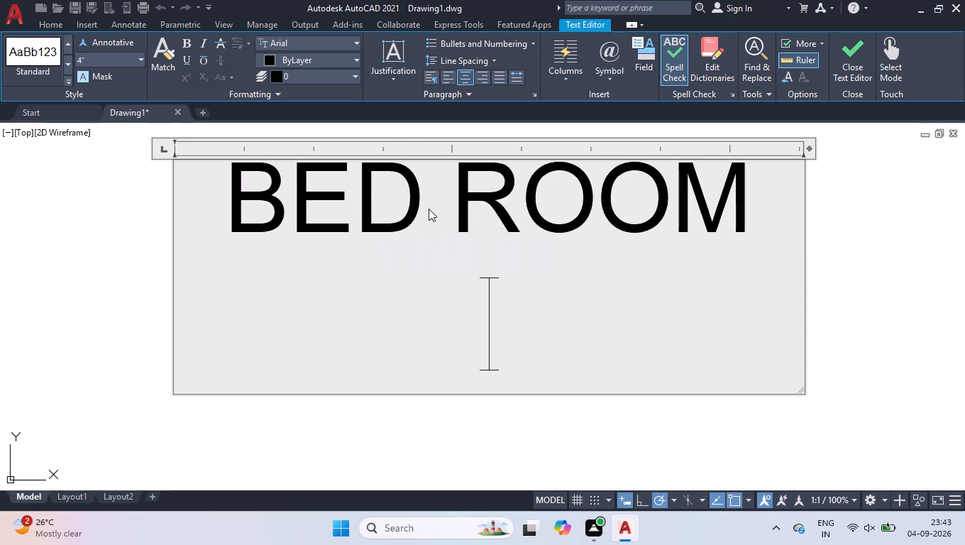
{"action": "type", "text": "14'-6\" X 14'-0\""}
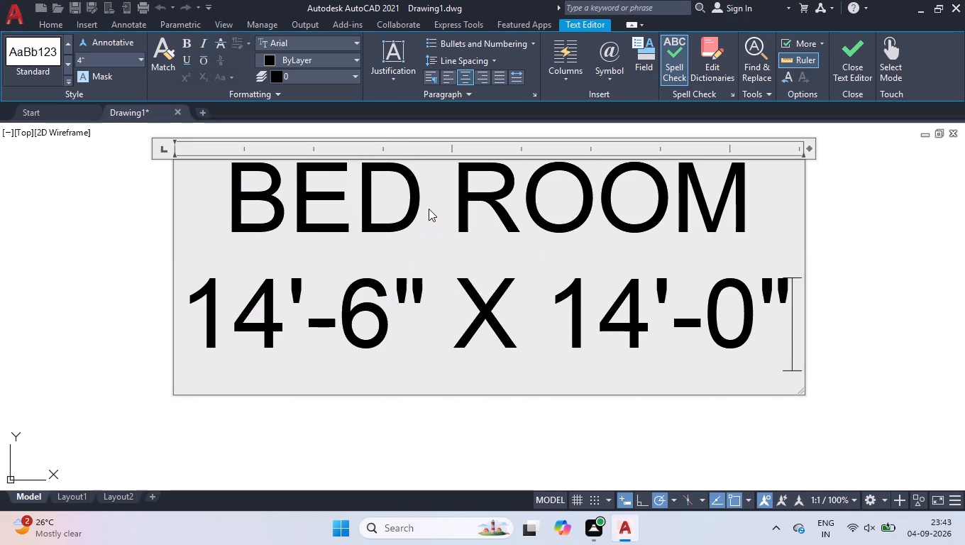
{"action": "left_click", "coordinate": [132, 304]}
Replace the BATH label in the room with the counter, north of the LOBBY, with KITCHEN and the size 9'-9" X 10'-9" below it.
{"action": "scroll", "coordinate": [209, 353], "scroll_direction": "down", "scroll_amount": 2}
{"action": "scroll", "coordinate": [414, 312], "scroll_direction": "down", "scroll_amount": 2}
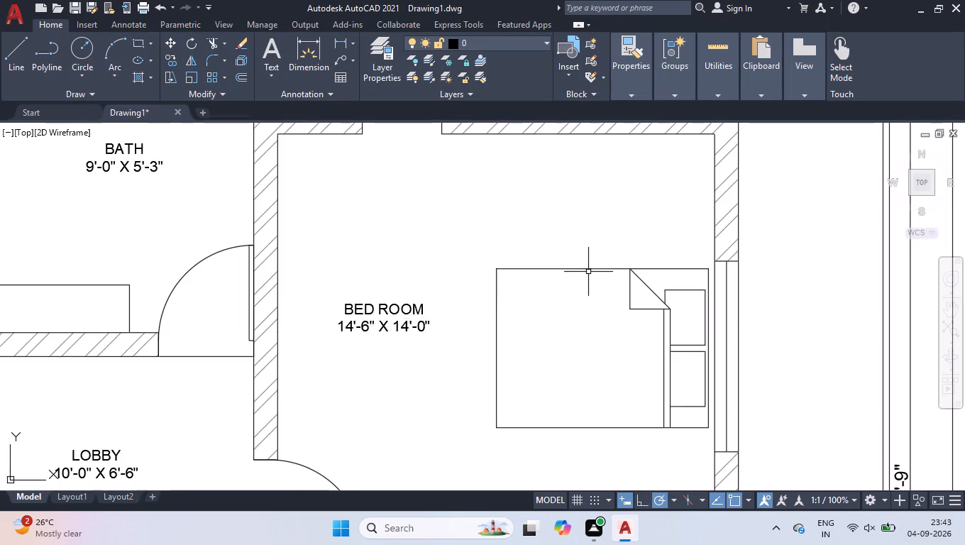
{"action": "scroll", "coordinate": [588, 270], "scroll_direction": "down", "scroll_amount": 2}
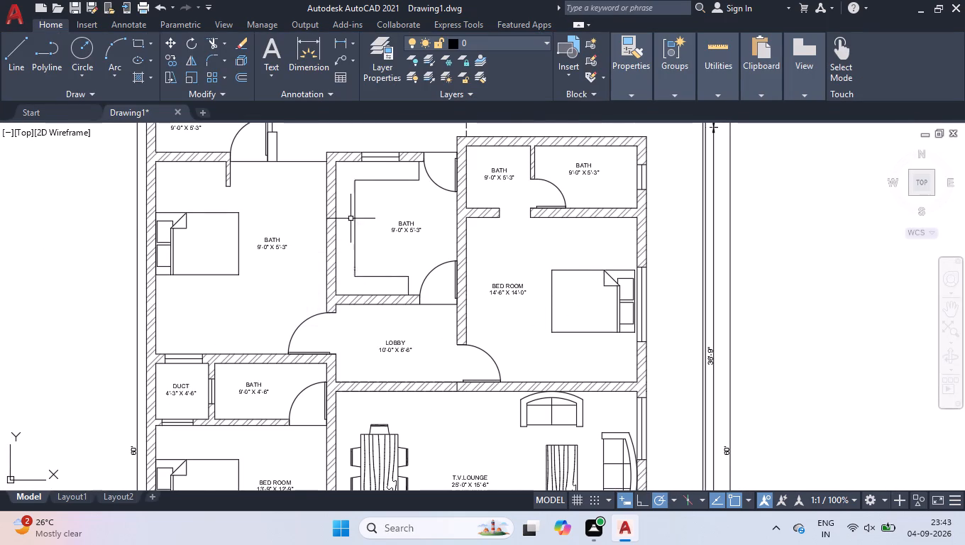
{"action": "scroll", "coordinate": [363, 207], "scroll_direction": "up", "scroll_amount": 3}
{"action": "scroll", "coordinate": [668, 304], "scroll_direction": "up", "scroll_amount": 2}
{"action": "scroll", "coordinate": [466, 282], "scroll_direction": "down", "scroll_amount": 1}
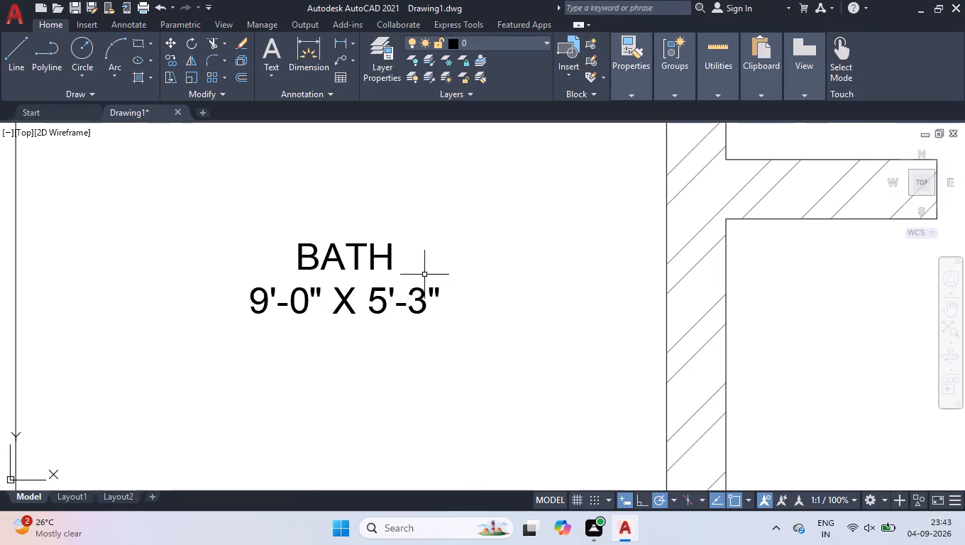
{"action": "scroll", "coordinate": [370, 257], "scroll_direction": "up", "scroll_amount": 2}
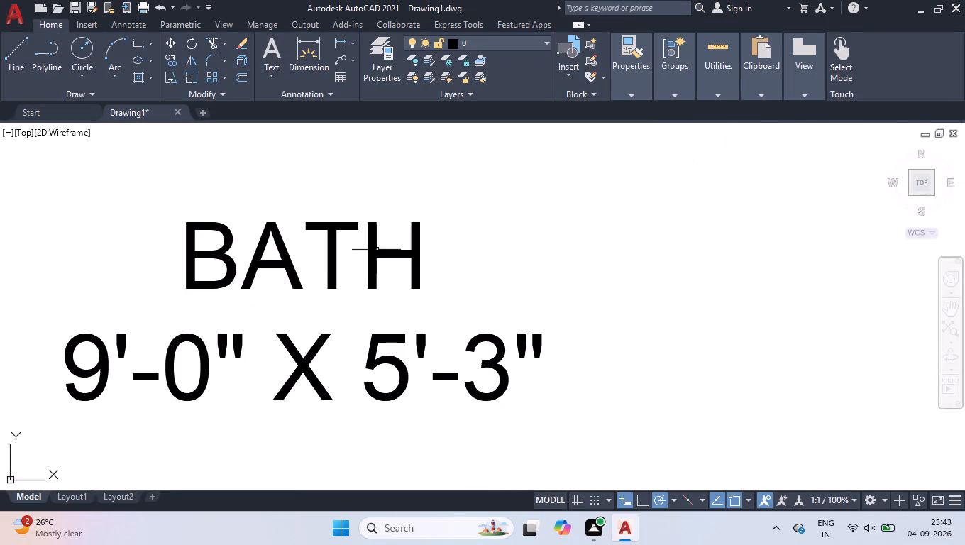
{"action": "double_click", "coordinate": [379, 248]}
{"action": "scroll", "coordinate": [433, 263], "scroll_direction": "down", "scroll_amount": 2}
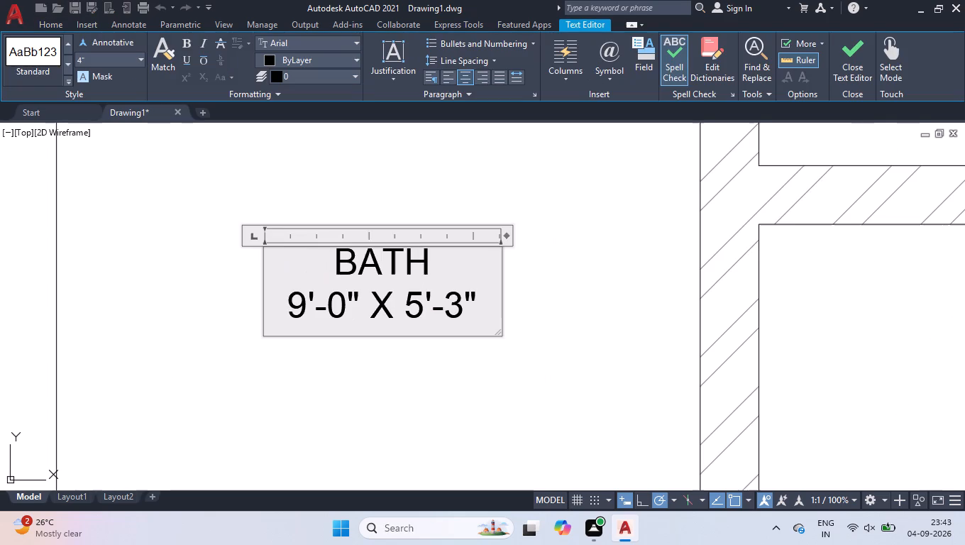
{"action": "left_click_drag", "start_coordinate": [487, 312], "coordinate": [457, 302]}
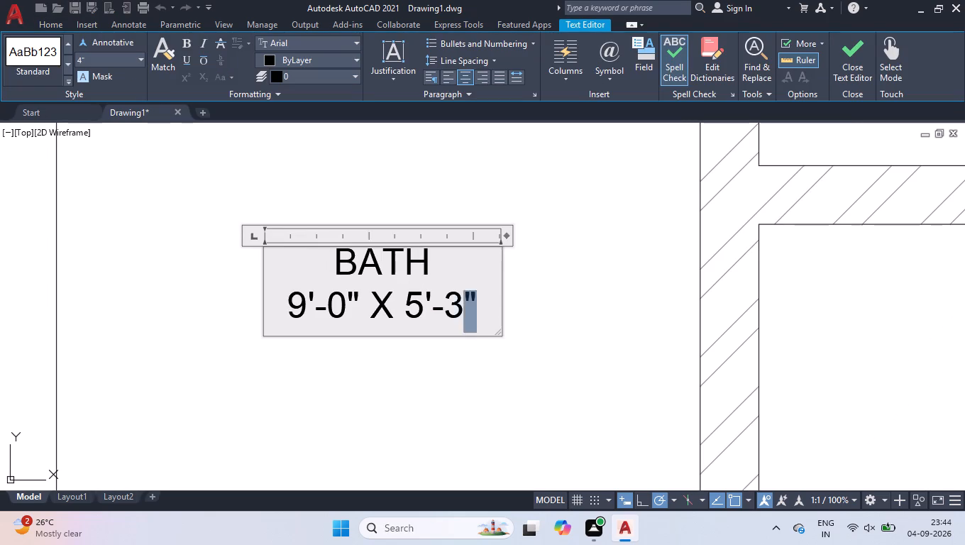
{"action": "left_click_drag", "start_coordinate": [457, 302], "coordinate": [144, 204]}
{"action": "key", "text": "k"}
{"action": "key", "text": "i"}
{"action": "type", "text": "TCH"}
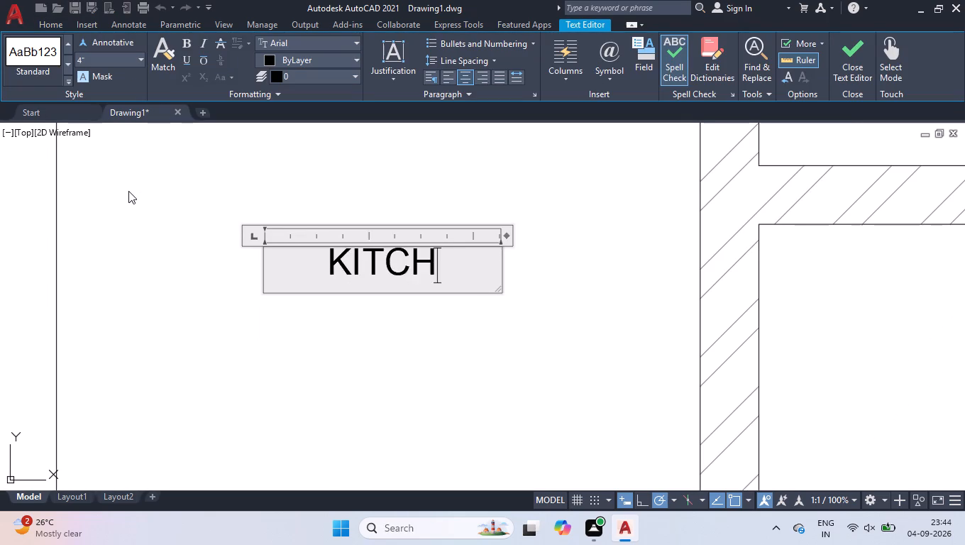
{"action": "type", "text": "EN"}
{"action": "key", "text": "Return"}
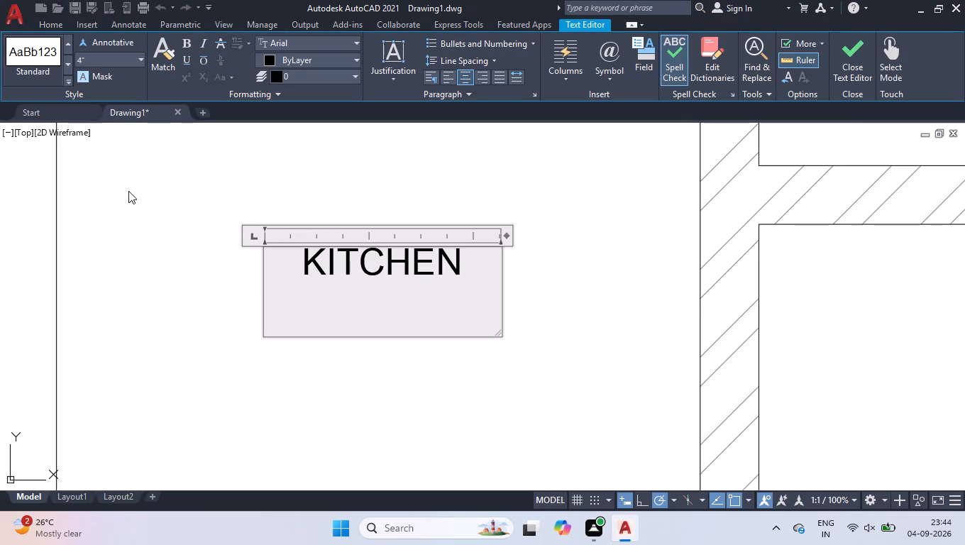
{"action": "type", "text": "9'-9\" X 10'-9\""}
{"action": "left_click", "coordinate": [128, 191]}
Replace the BATH label beside the bed, in the room west of the KITCHEN, with BED ROOM and the size 13'-9" X 15'-6" below it.
{"action": "scroll", "coordinate": [260, 306], "scroll_direction": "down", "scroll_amount": 3}
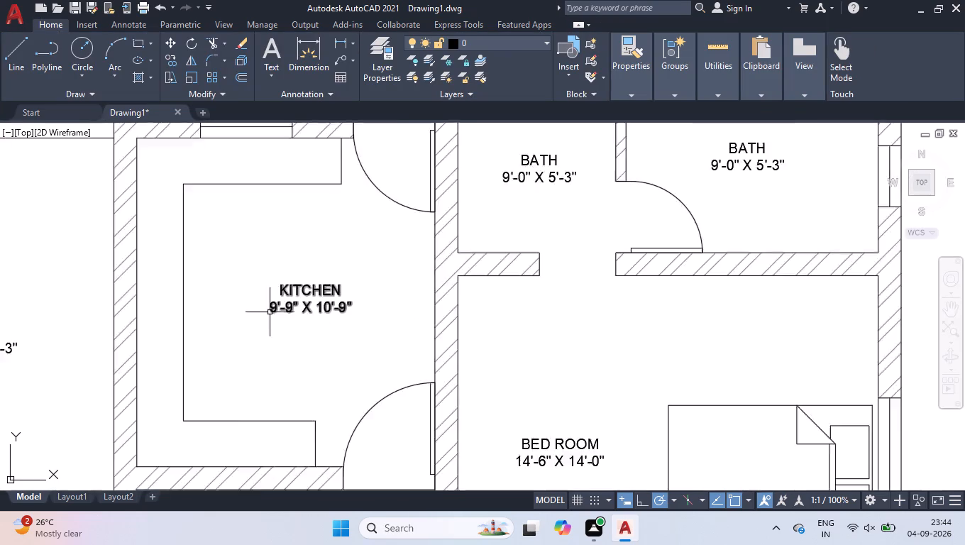
{"action": "scroll", "coordinate": [361, 299], "scroll_direction": "down", "scroll_amount": 1}
{"action": "scroll", "coordinate": [165, 320], "scroll_direction": "up", "scroll_amount": 3}
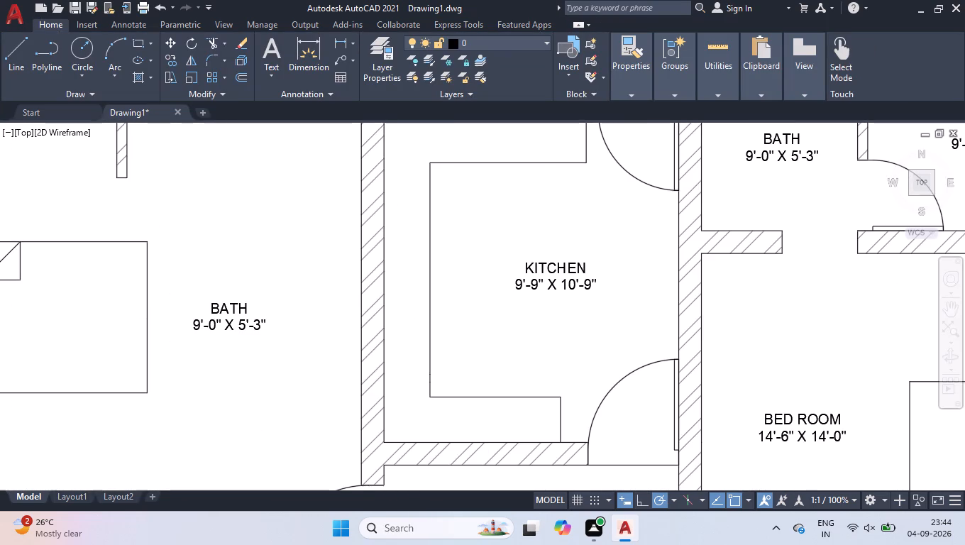
{"action": "scroll", "coordinate": [175, 315], "scroll_direction": "up", "scroll_amount": 1}
{"action": "double_click", "coordinate": [297, 289]}
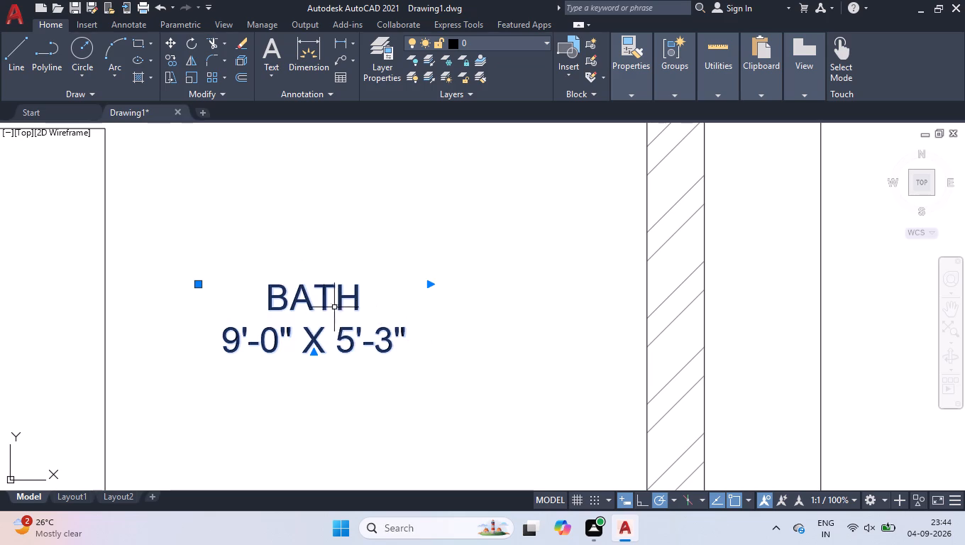
{"action": "double_click", "coordinate": [325, 301]}
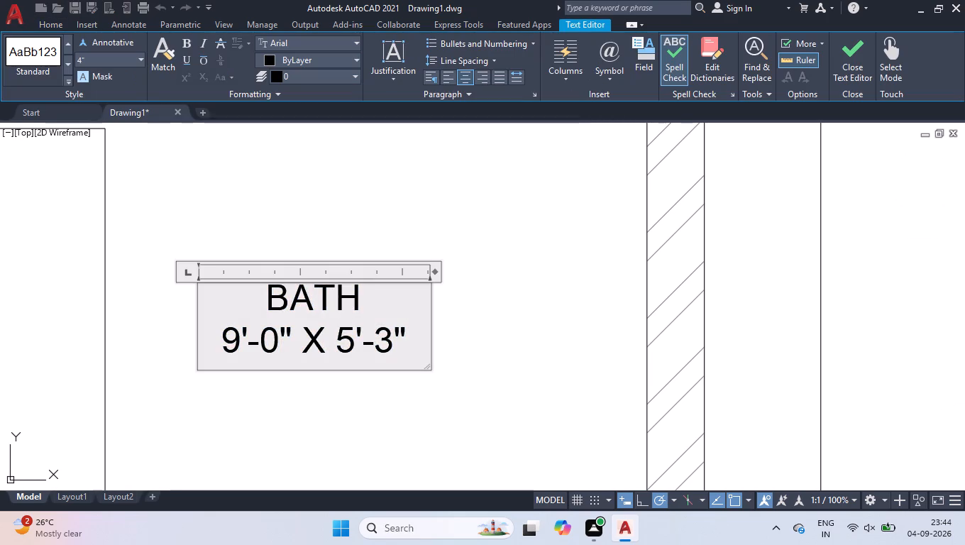
{"action": "left_click_drag", "start_coordinate": [412, 348], "coordinate": [288, 309]}
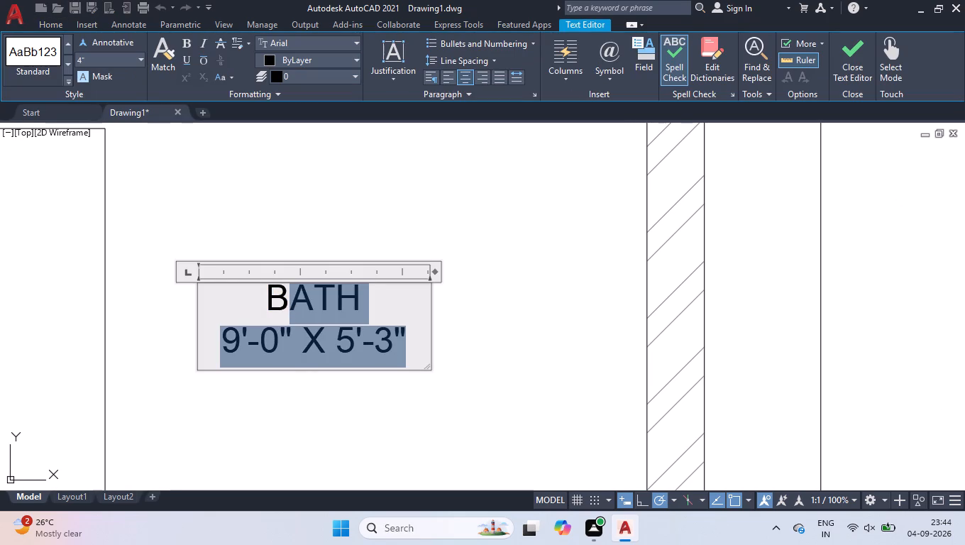
{"action": "type", "text": "ED ROOM"}
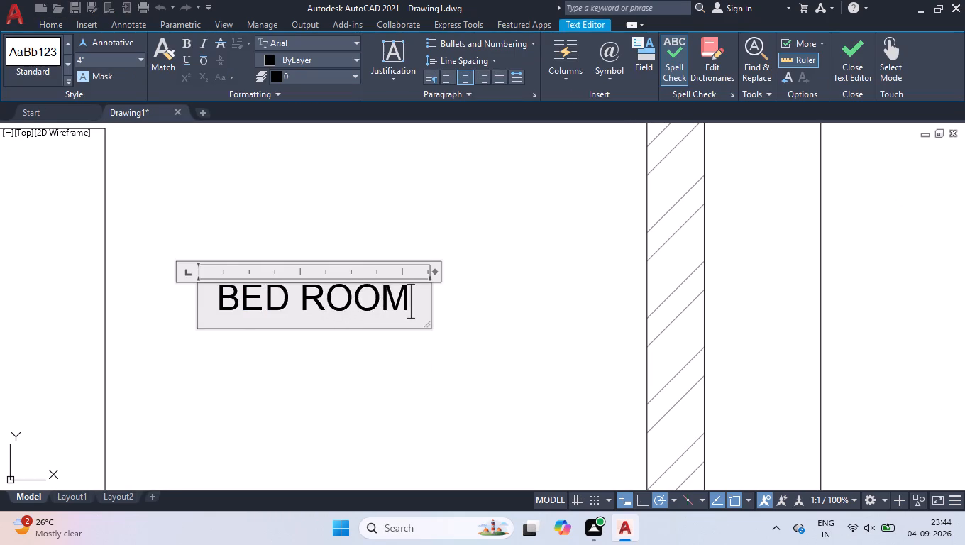
{"action": "key", "text": "Return"}
{"action": "type", "text": "13"}
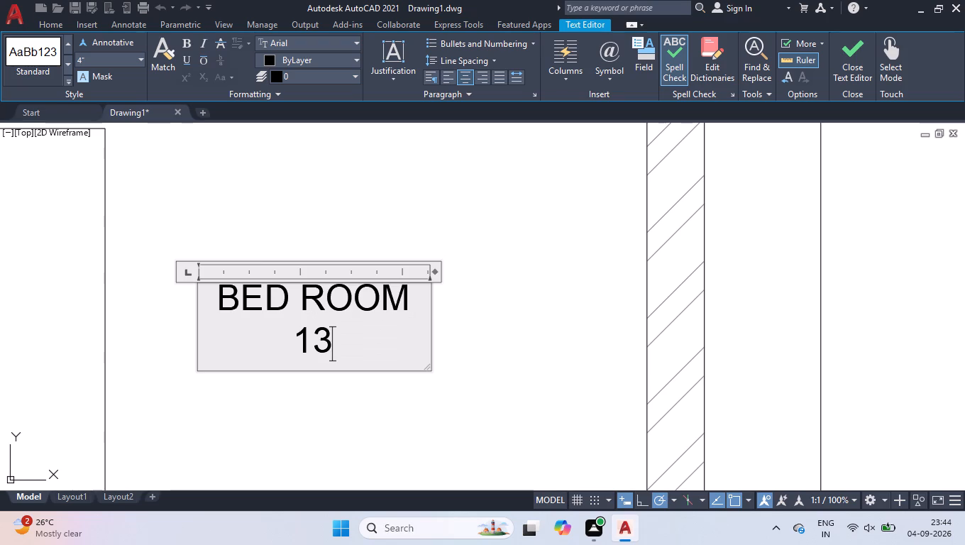
{"action": "type", "text": "'-9'"}
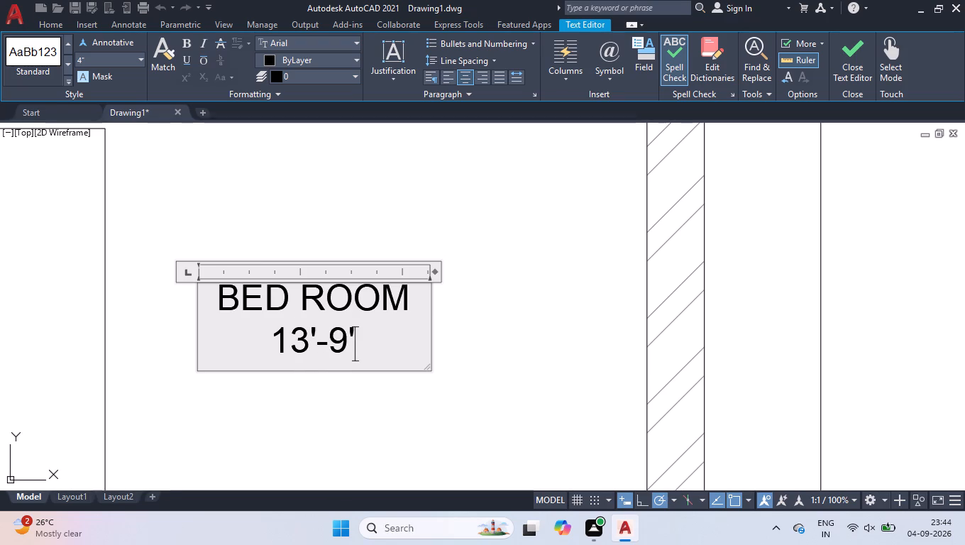
{"action": "key", "text": "space"}
{"action": "key", "text": "BackSpace"}
{"action": "key", "text": "BackSpace"}
{"action": "type", "text": "\" X"}
{"action": "key", "text": "space"}
{"action": "type", "text": "15'-6\""}
{"action": "left_click", "coordinate": [342, 186]}
{"action": "scroll", "coordinate": [492, 309], "scroll_direction": "down", "scroll_amount": 3}
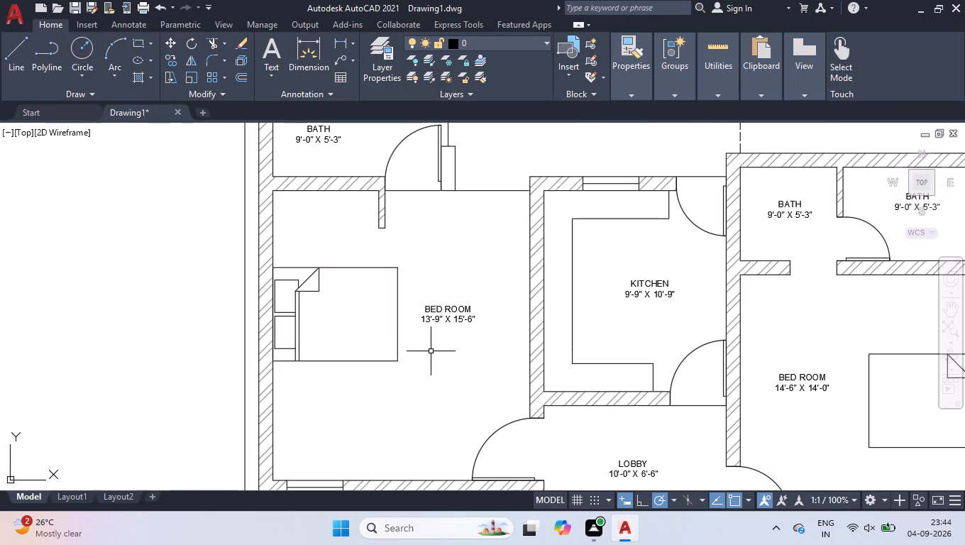
{"action": "scroll", "coordinate": [444, 342], "scroll_direction": "down", "scroll_amount": 1}
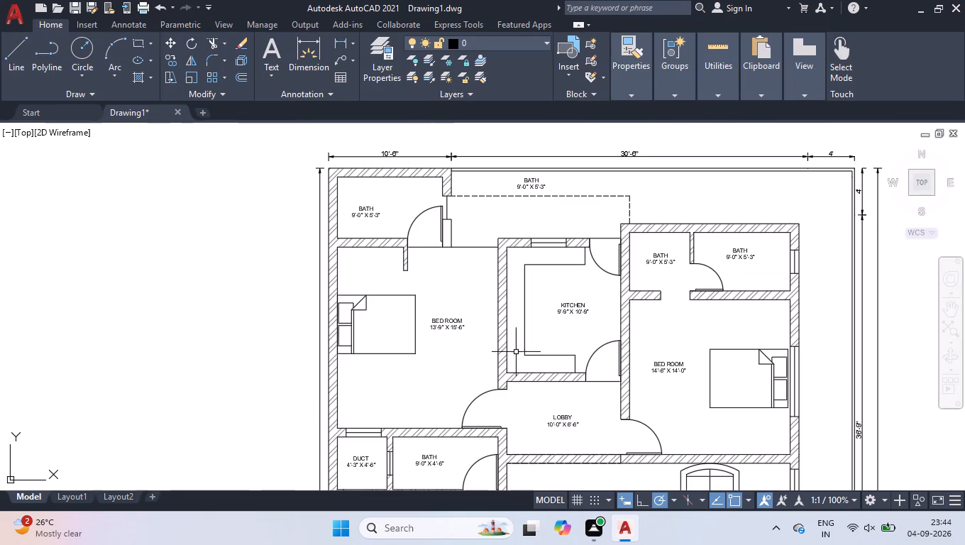
Change the size under the BATH label in the room at the plan's northeast corner to 9'-0" X 5'-0".
{"action": "scroll", "coordinate": [740, 266], "scroll_direction": "up", "scroll_amount": 3}
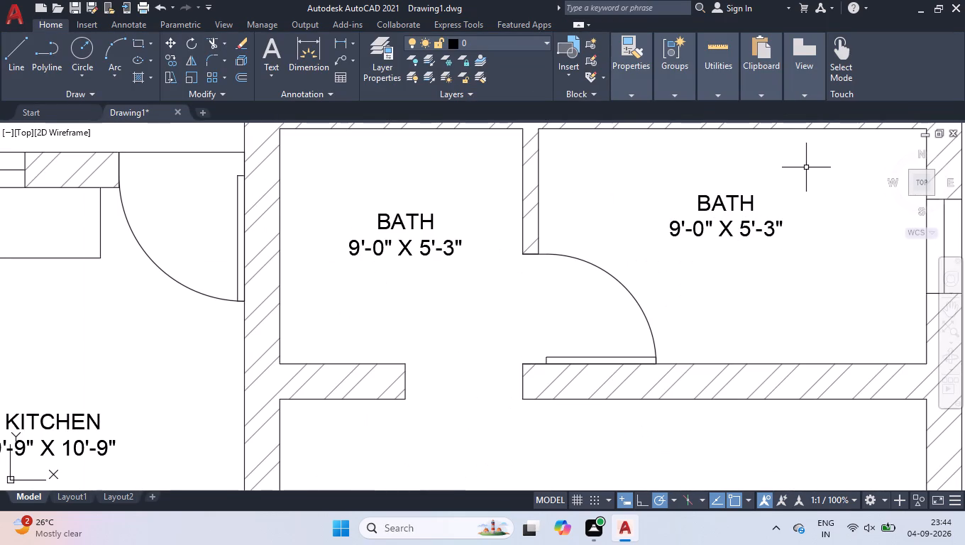
{"action": "scroll", "coordinate": [790, 172], "scroll_direction": "up", "scroll_amount": 1}
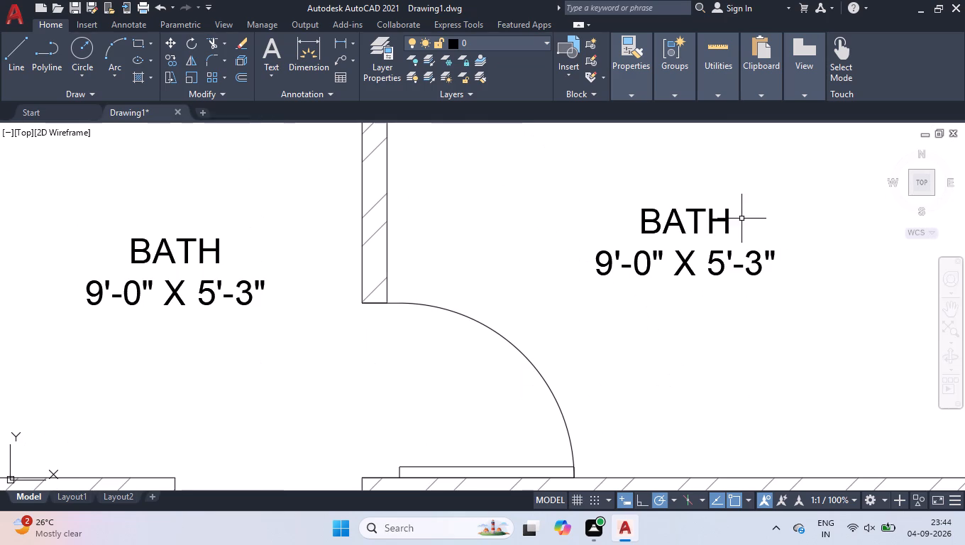
{"action": "double_click", "coordinate": [729, 220]}
{"action": "left_click", "coordinate": [764, 260]}
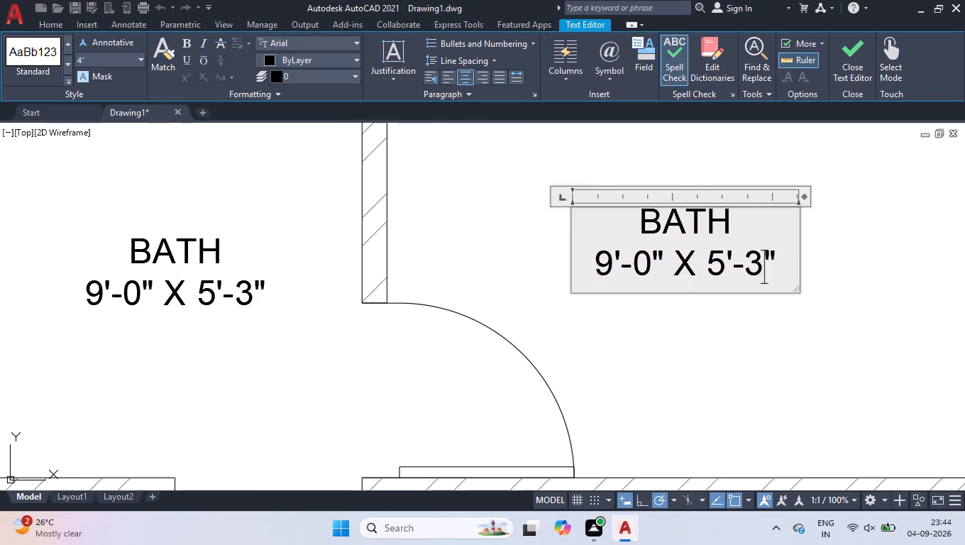
{"action": "key", "text": "BackSpace"}
{"action": "key", "text": "0"}
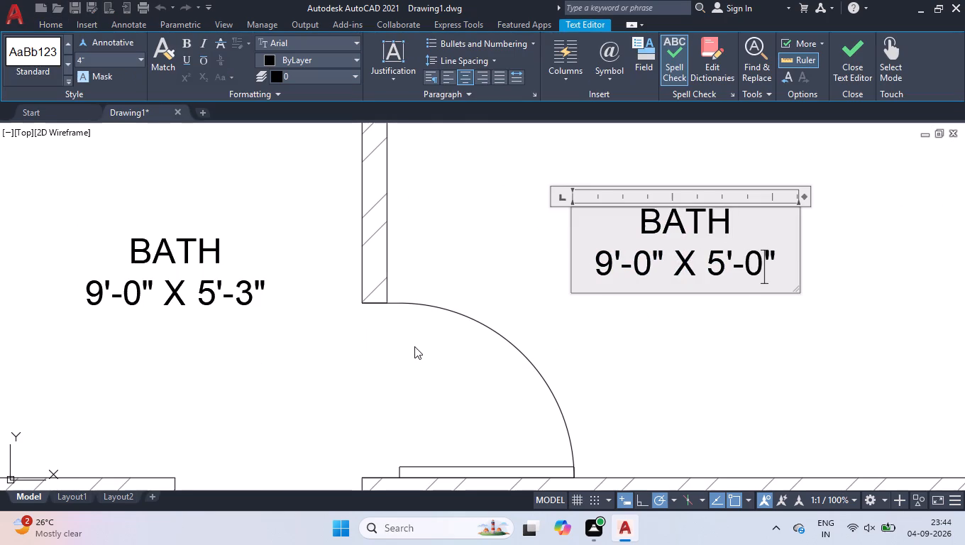
{"action": "left_click", "coordinate": [413, 333]}
Replace the BATH label in the small room west of the northeast BATH with DRESS and the size 5'-2" X 5'-0" below it.
{"action": "double_click", "coordinate": [146, 257]}
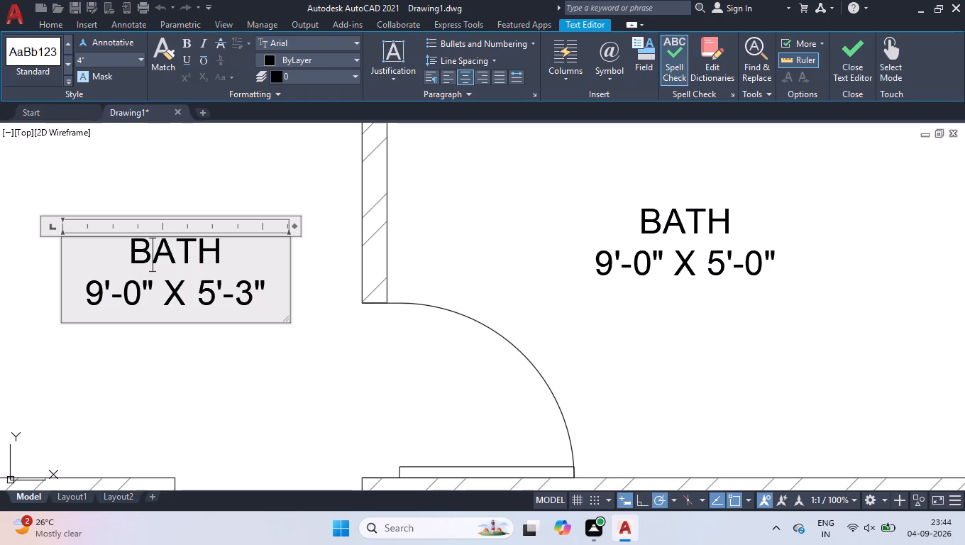
{"action": "scroll", "coordinate": [219, 294], "scroll_direction": "down", "scroll_amount": 1}
{"action": "scroll", "coordinate": [43, 252], "scroll_direction": "up", "scroll_amount": 1}
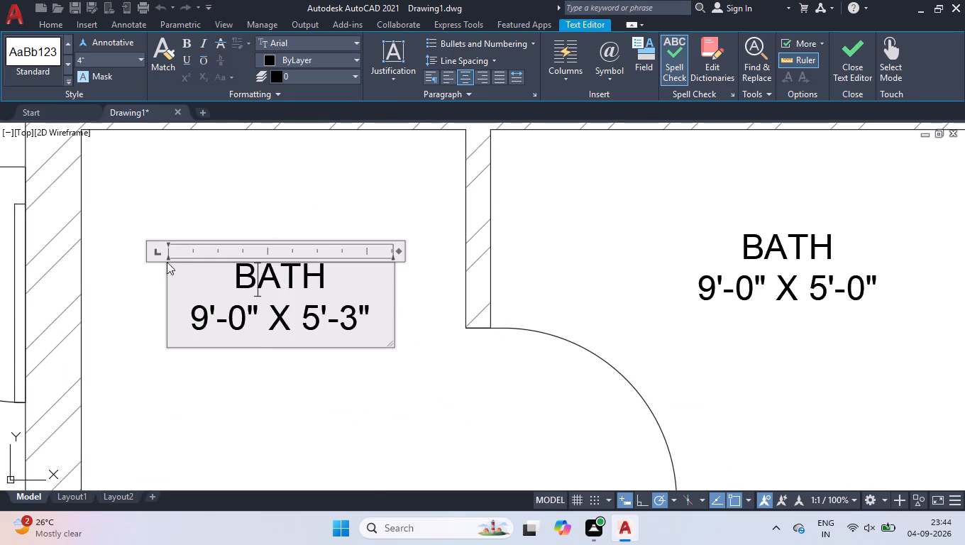
{"action": "scroll", "coordinate": [182, 264], "scroll_direction": "up", "scroll_amount": 1}
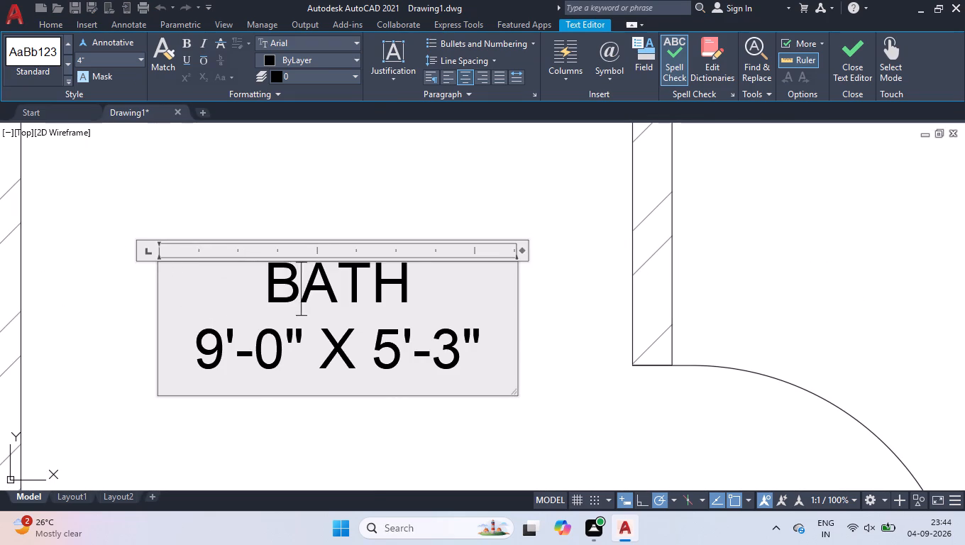
{"action": "left_click_drag", "start_coordinate": [492, 350], "coordinate": [218, 253]}
{"action": "type", "text": "DR"}
{"action": "type", "text": "ESS"}
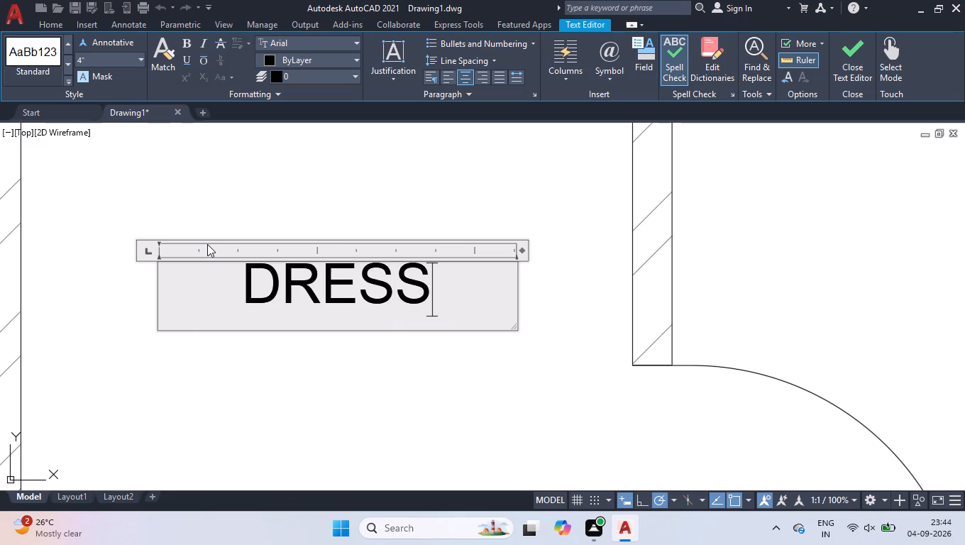
{"action": "key", "text": "space"}
{"action": "key", "text": "Return"}
{"action": "key", "text": "BackSpace"}
{"action": "key", "text": "BackSpace"}
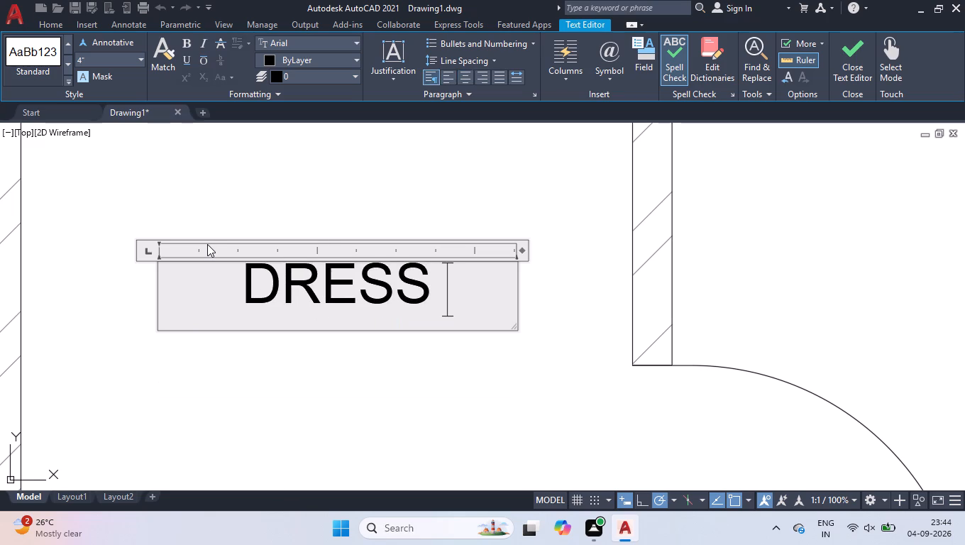
{"action": "key", "text": "BackSpace"}
{"action": "key", "text": "Return"}
{"action": "type", "text": "5'-2\" X"}
{"action": "key", "text": "space"}
{"action": "type", "text": "5'-0\""}
{"action": "left_click", "coordinate": [230, 206]}
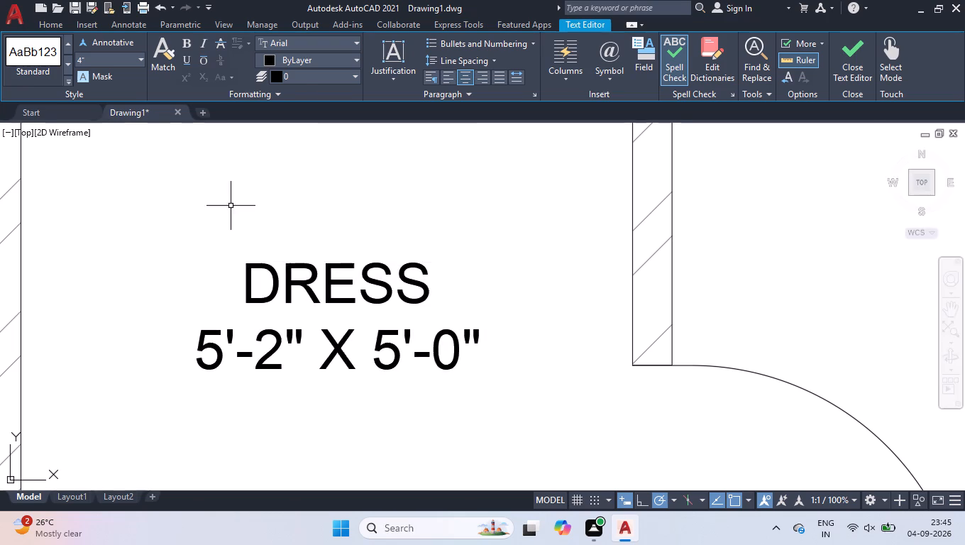
Replace the BATH label in the northern open strip with WASHING AREA and 14'-6" X 6'-0" below it, widening the text box to fit the name on one line.
{"action": "scroll", "coordinate": [460, 284], "scroll_direction": "down", "scroll_amount": 4}
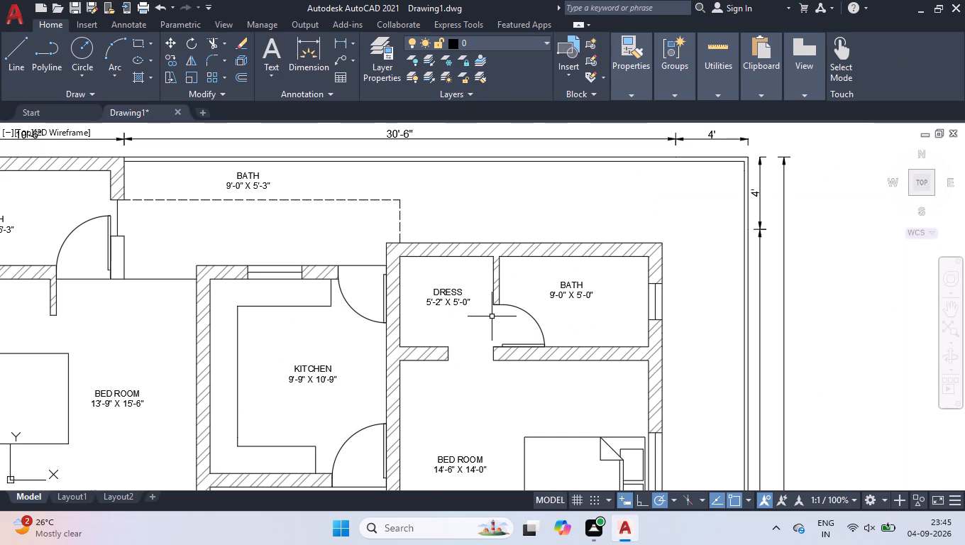
{"action": "scroll", "coordinate": [207, 163], "scroll_direction": "up", "scroll_amount": 3}
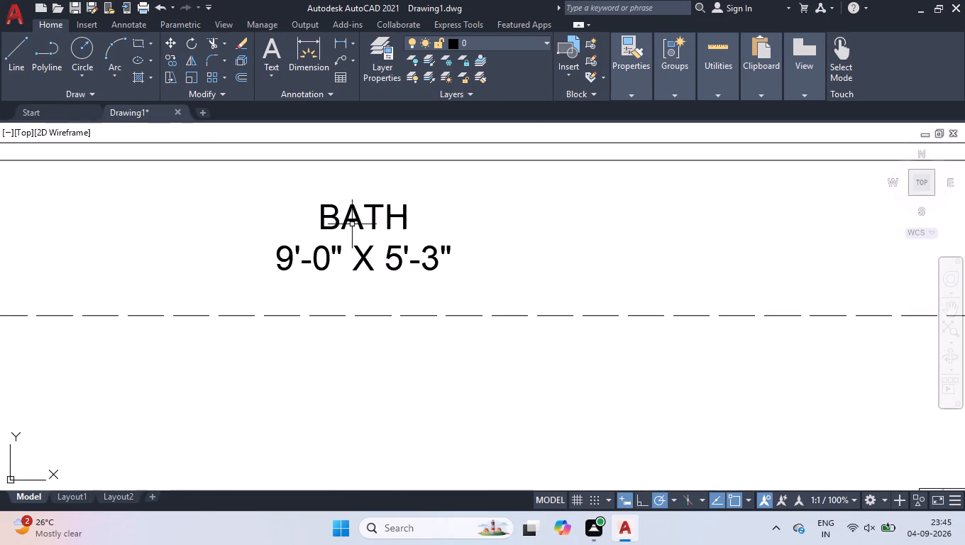
{"action": "double_click", "coordinate": [352, 223]}
{"action": "left_click_drag", "start_coordinate": [463, 256], "coordinate": [26, 134]}
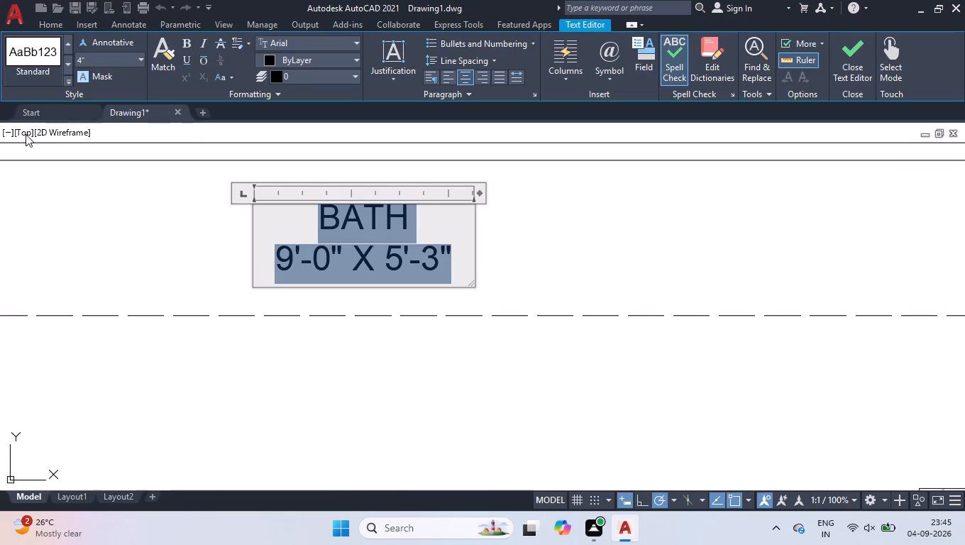
{"action": "key", "text": "w"}
{"action": "key", "text": "s"}
{"action": "key", "text": "BackSpace"}
{"action": "type", "text": "ASHING AREA"}
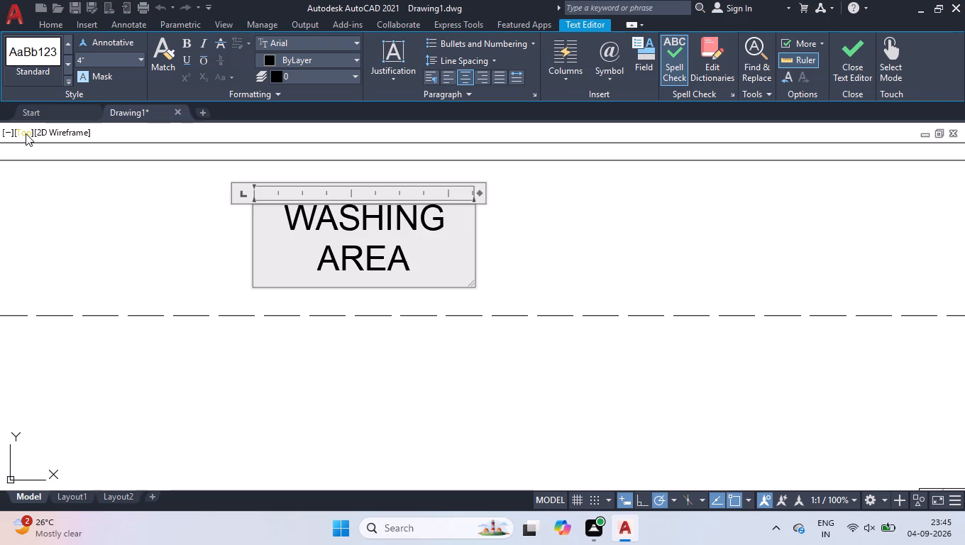
{"action": "key", "text": "Return"}
{"action": "type", "text": "14'-6\" X"}
{"action": "key", "text": "space"}
{"action": "type", "text": "6'="}
{"action": "key", "text": "BackSpace"}
{"action": "type", "text": "-0\""}
{"action": "left_click_drag", "start_coordinate": [479, 192], "coordinate": [531, 203]}
{"action": "left_click", "coordinate": [572, 245]}
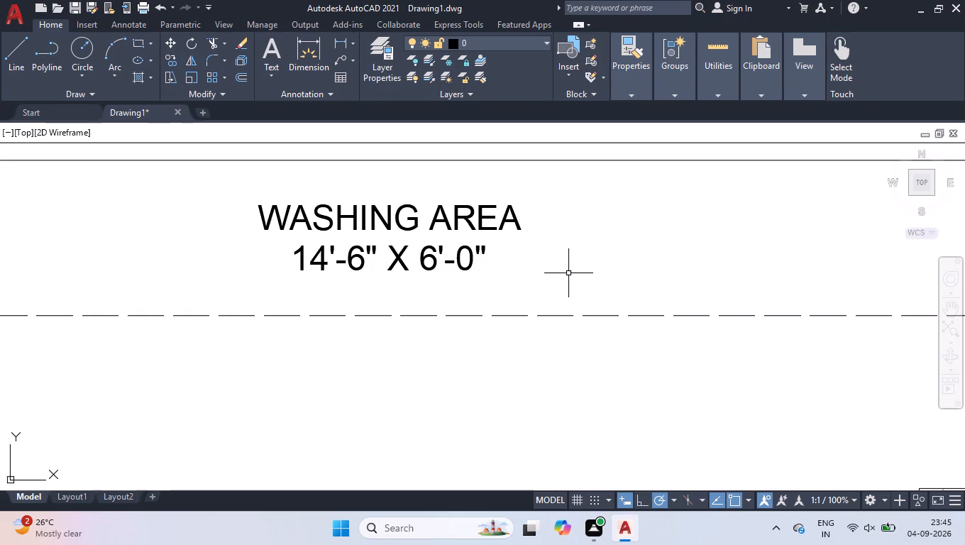
Add an overall linear dimension across the plan's full north width, from corner to corner, placed outside the existing dimension chain.
{"action": "scroll", "coordinate": [551, 272], "scroll_direction": "down", "scroll_amount": 4}
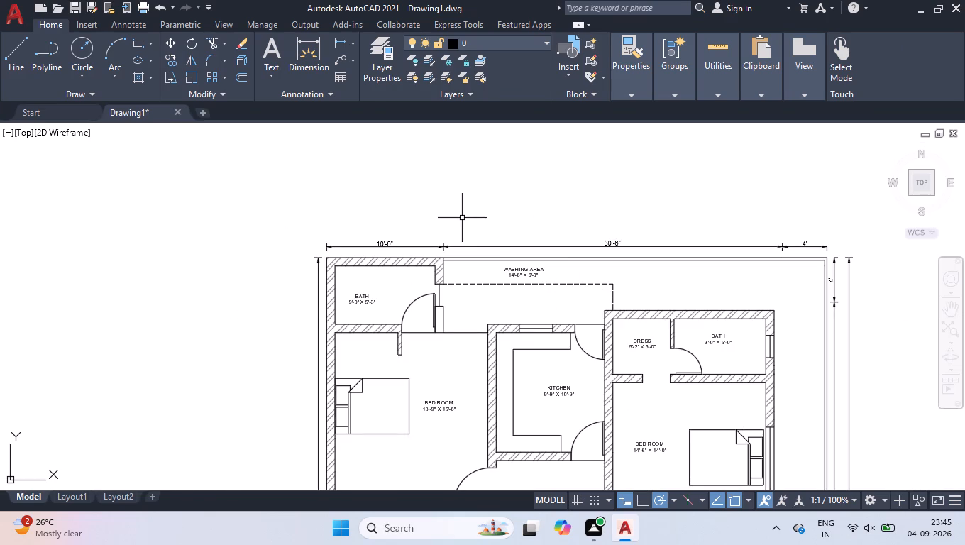
{"action": "type", "text": "DLI"}
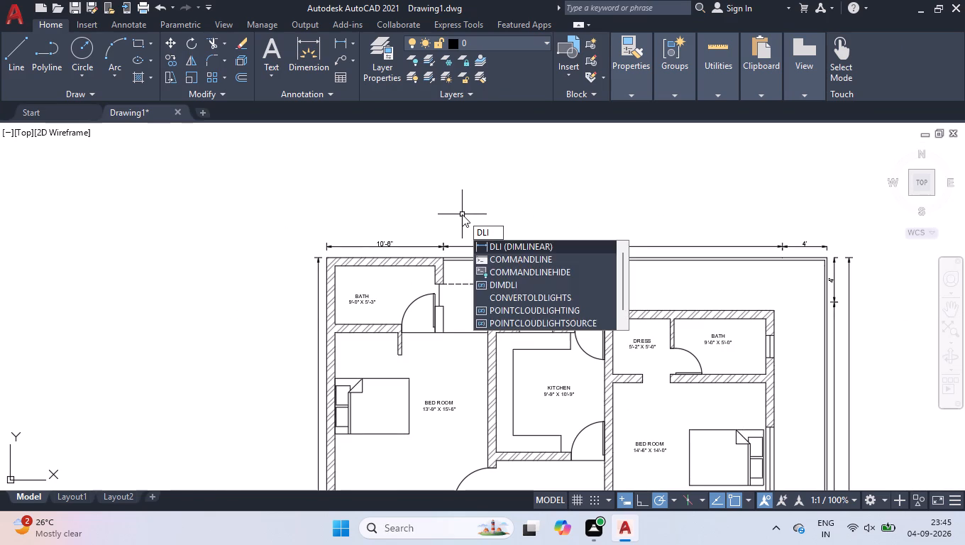
{"action": "key", "text": "Return"}
{"action": "scroll", "coordinate": [342, 253], "scroll_direction": "up", "scroll_amount": 2}
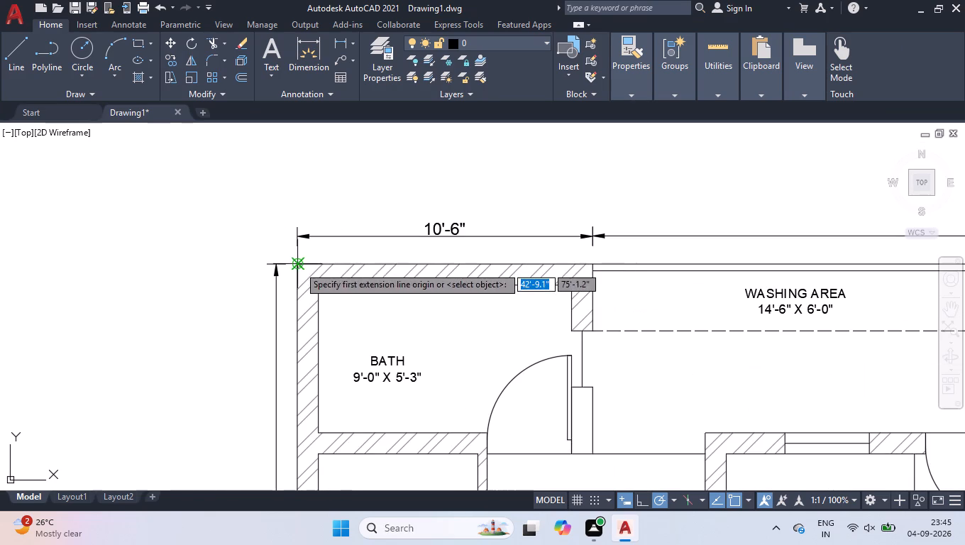
{"action": "left_click", "coordinate": [295, 262]}
{"action": "scroll", "coordinate": [350, 268], "scroll_direction": "down", "scroll_amount": 3}
{"action": "scroll", "coordinate": [619, 268], "scroll_direction": "up", "scroll_amount": 3}
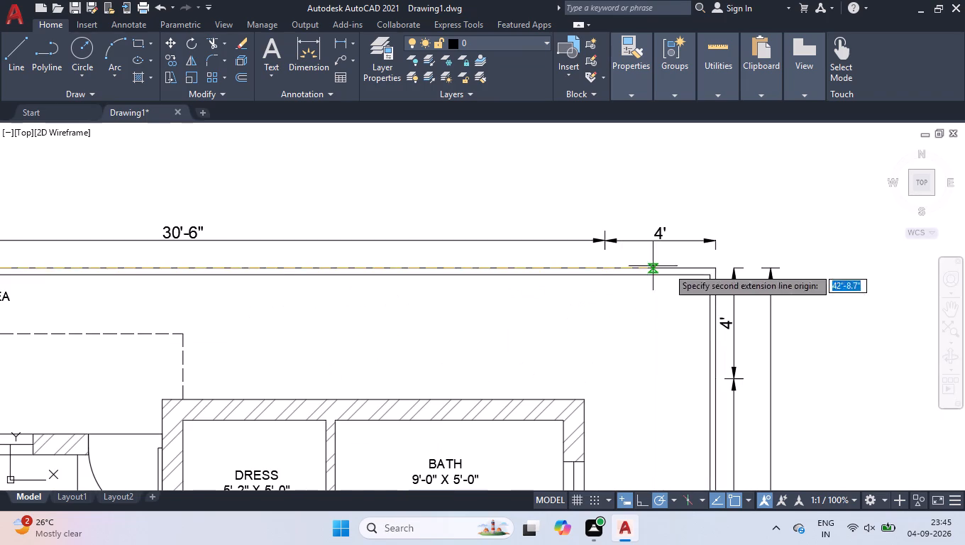
{"action": "left_click", "coordinate": [715, 268]}
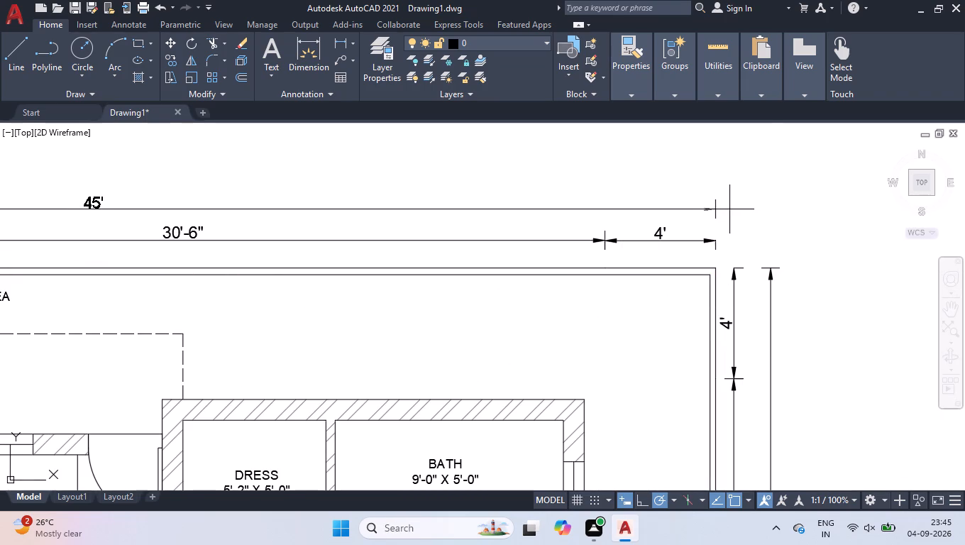
{"action": "left_click", "coordinate": [729, 209]}
{"action": "scroll", "coordinate": [644, 248], "scroll_direction": "down", "scroll_amount": 2}
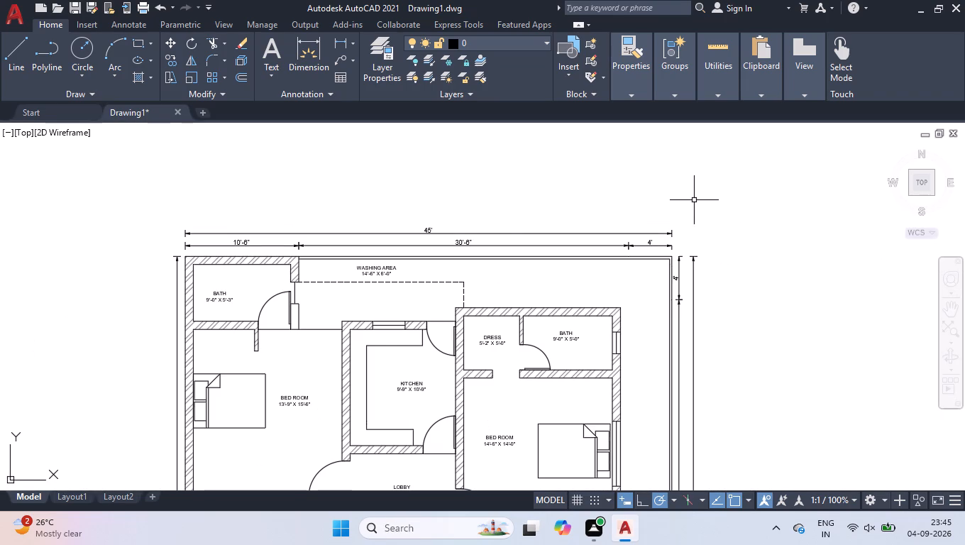
{"action": "scroll", "coordinate": [680, 215], "scroll_direction": "down", "scroll_amount": 2}
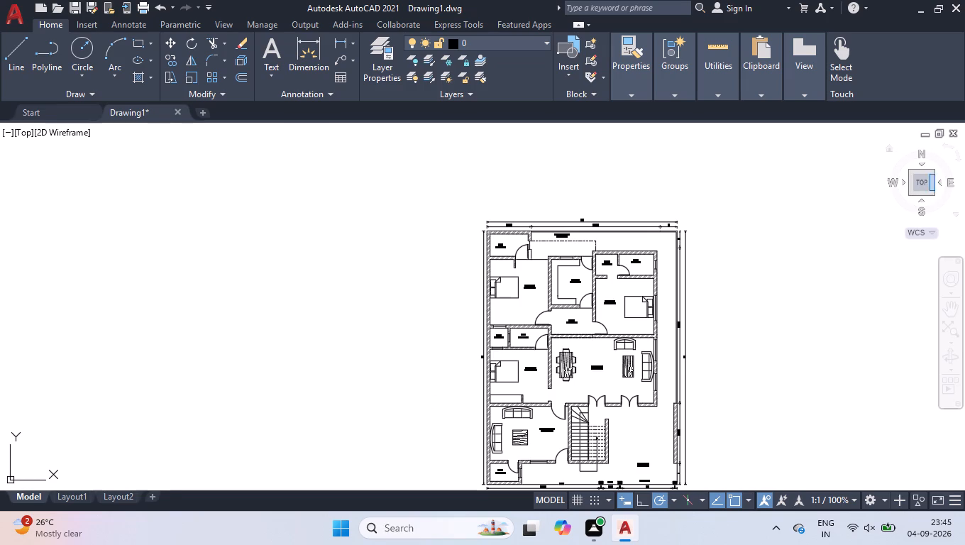
{"action": "left_click", "coordinate": [927, 185]}
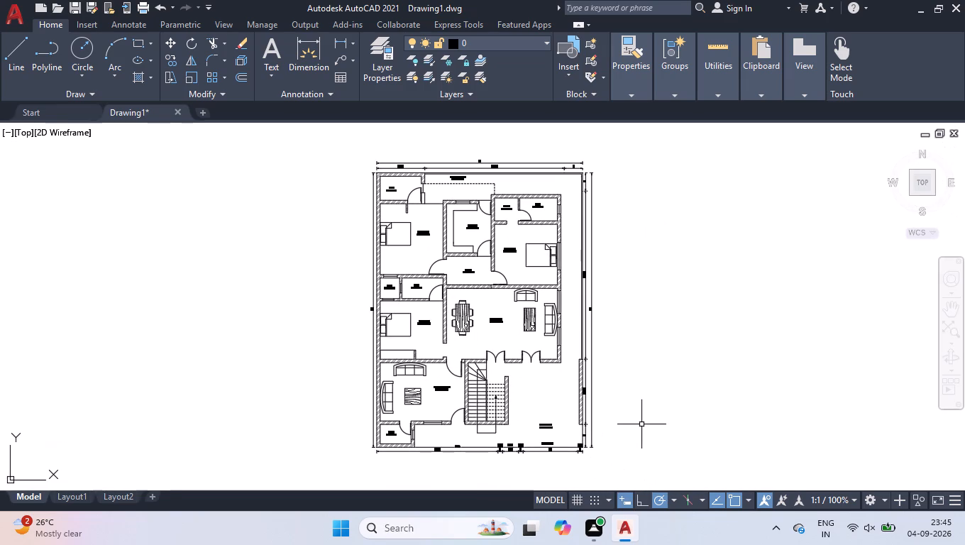
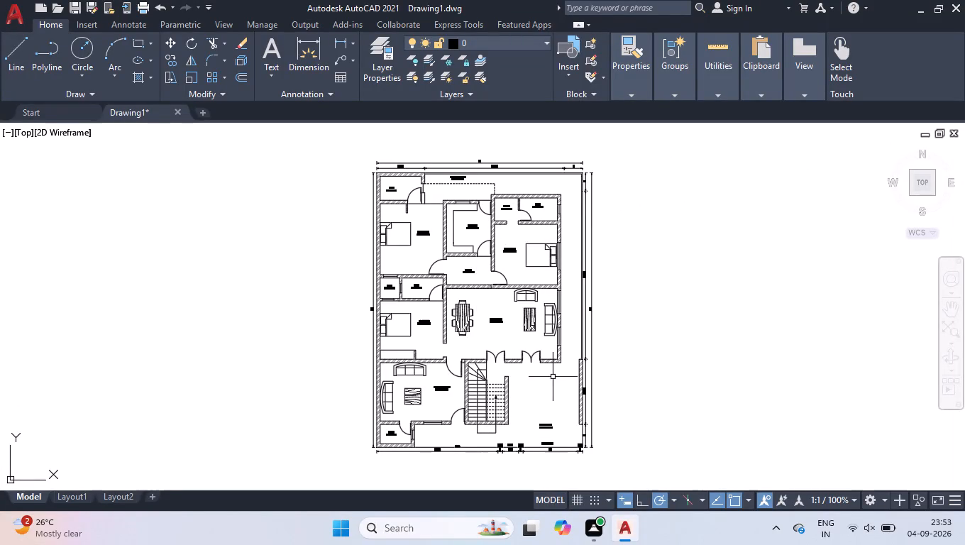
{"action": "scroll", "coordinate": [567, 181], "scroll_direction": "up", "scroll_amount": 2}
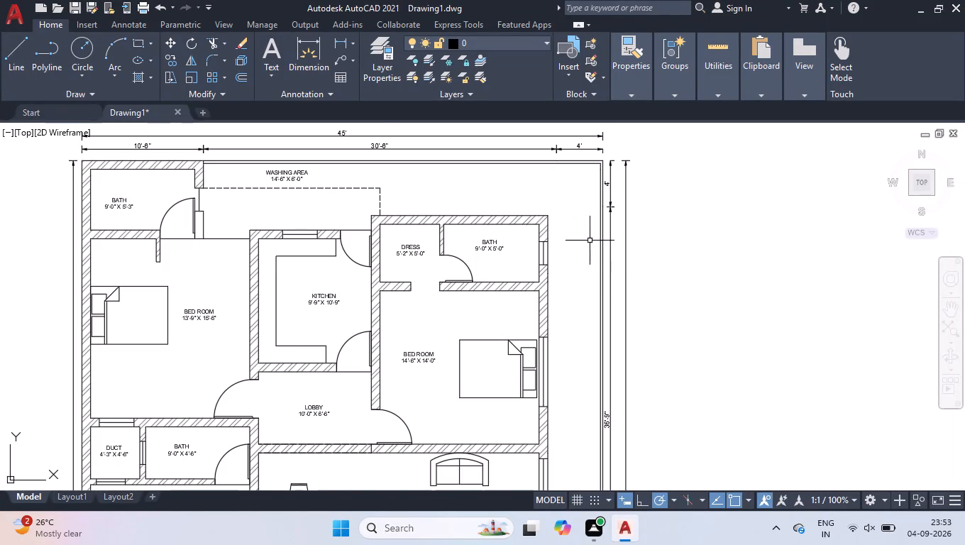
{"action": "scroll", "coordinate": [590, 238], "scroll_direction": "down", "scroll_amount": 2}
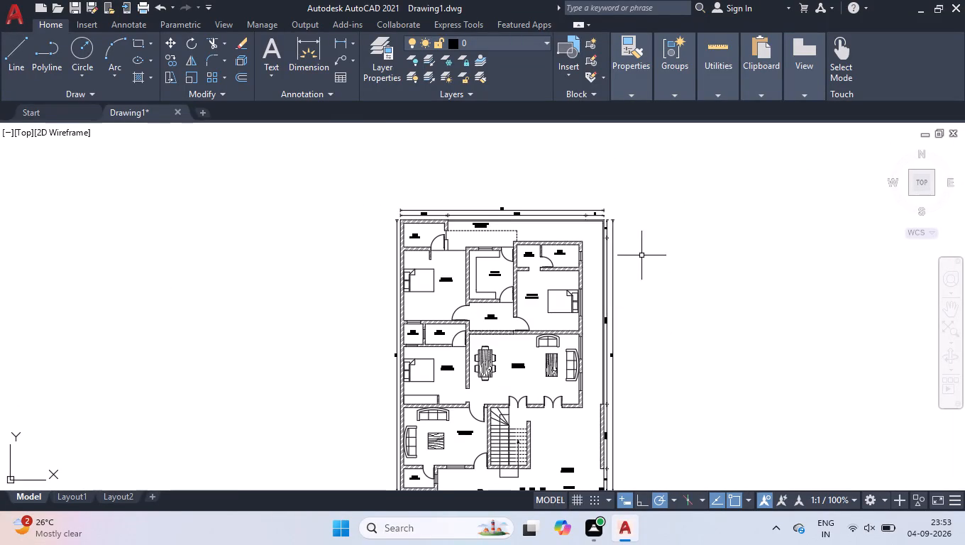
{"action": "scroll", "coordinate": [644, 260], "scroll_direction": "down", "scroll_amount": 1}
Open Layout1 and delete its existing viewport from the sheet.
{"action": "left_click", "coordinate": [75, 500]}
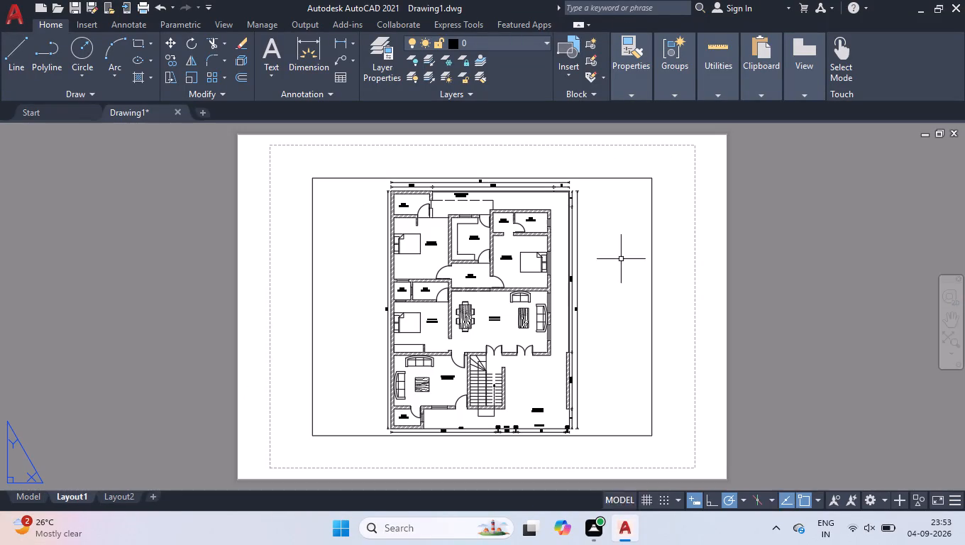
{"action": "left_click", "coordinate": [634, 166]}
{"action": "left_click", "coordinate": [615, 217]}
{"action": "key", "text": "Delete"}
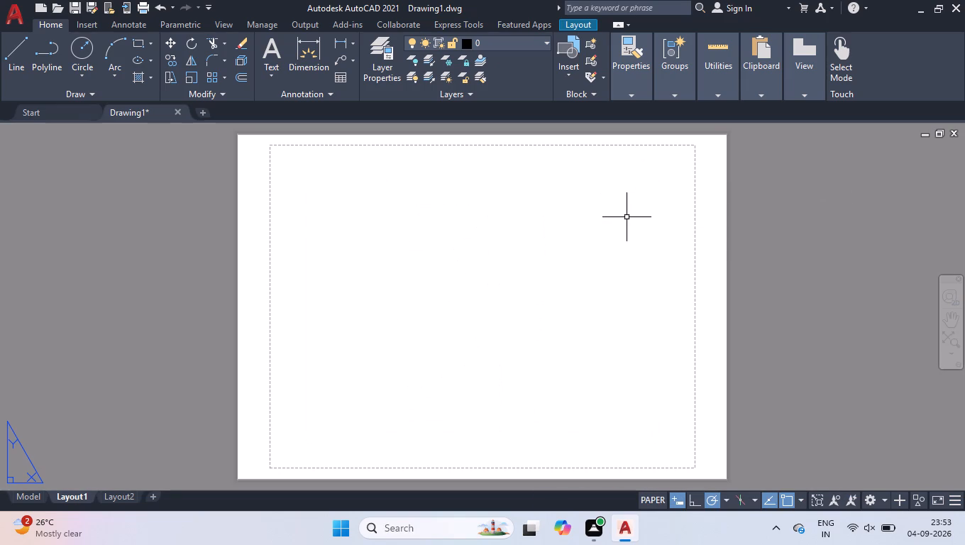
Modify Layout1's page setup to use DWG To PDF.pc3, ISO full bleed A3 (420.00 x 297.00 MM) paper and Maximum shaded viewport quality.
{"action": "right_click", "coordinate": [55, 499]}
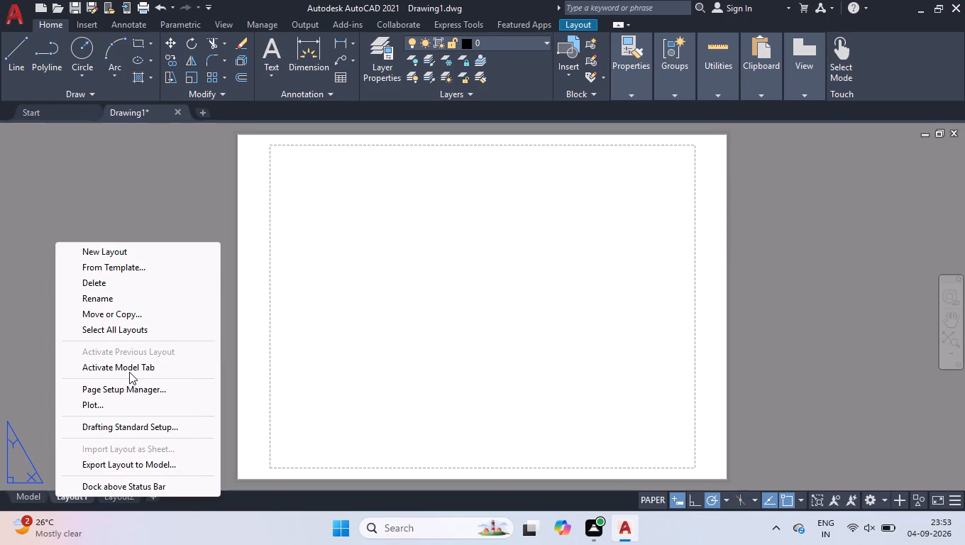
{"action": "left_click", "coordinate": [127, 385]}
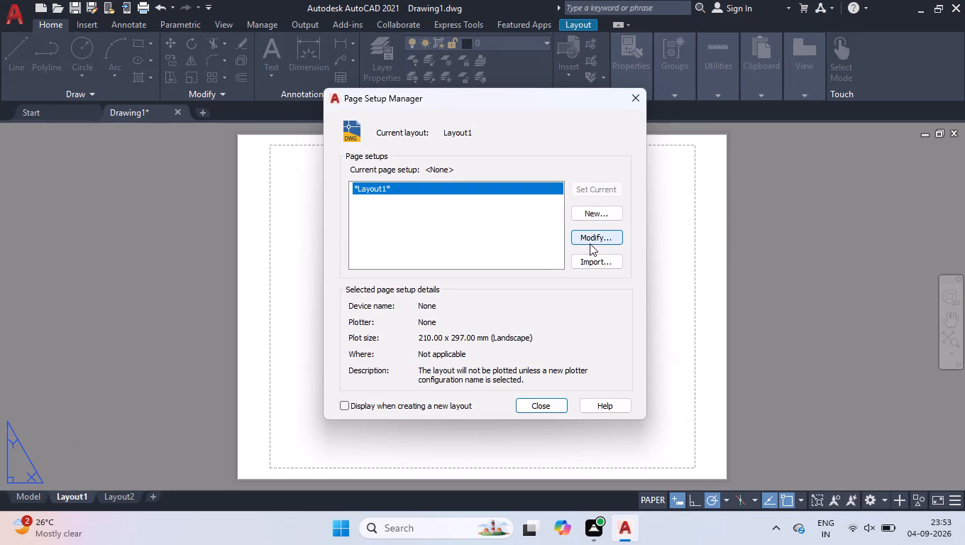
{"action": "left_click", "coordinate": [590, 243]}
{"action": "left_click", "coordinate": [391, 162]}
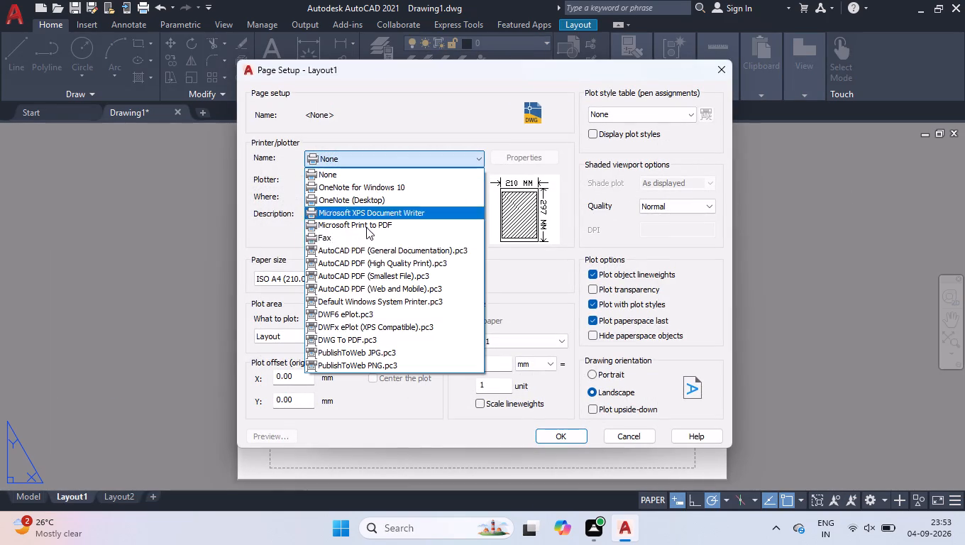
{"action": "left_click", "coordinate": [373, 341]}
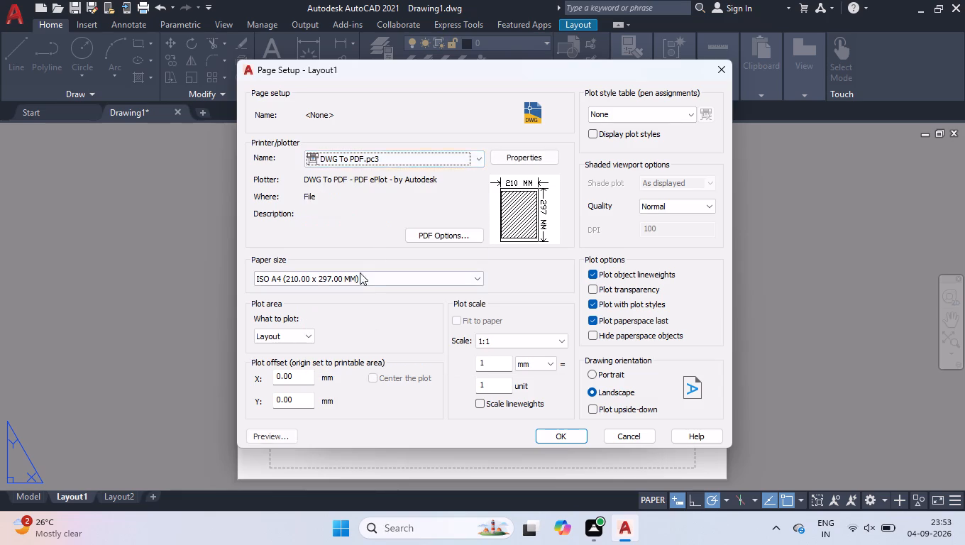
{"action": "left_click", "coordinate": [354, 282]}
{"action": "scroll", "coordinate": [336, 218], "scroll_direction": "up", "scroll_amount": 11}
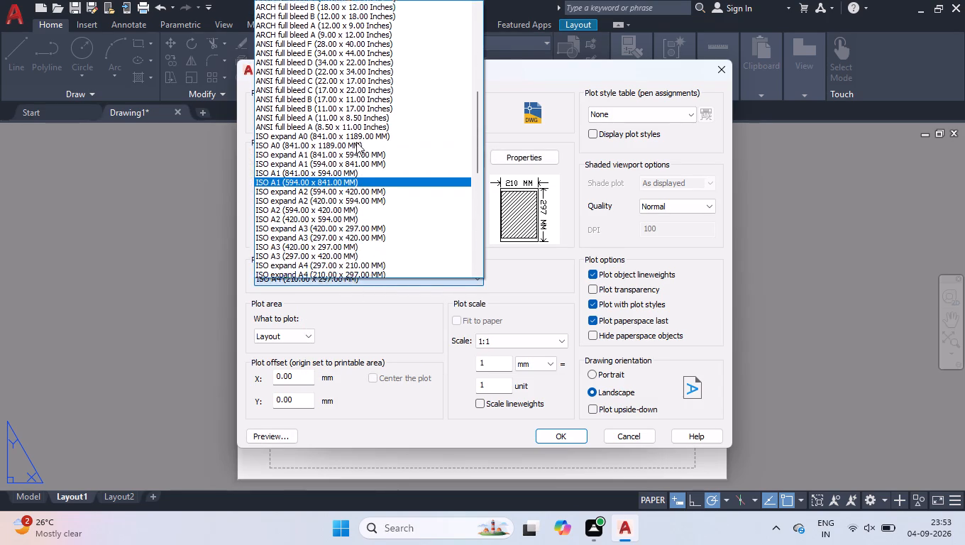
{"action": "scroll", "coordinate": [356, 143], "scroll_direction": "up", "scroll_amount": 9}
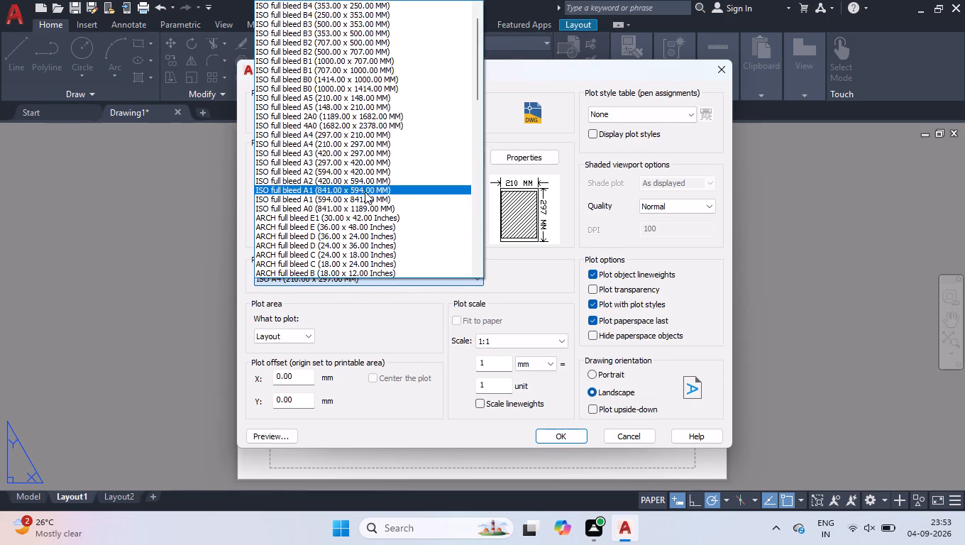
{"action": "left_click", "coordinate": [375, 153]}
{"action": "left_click", "coordinate": [673, 207]}
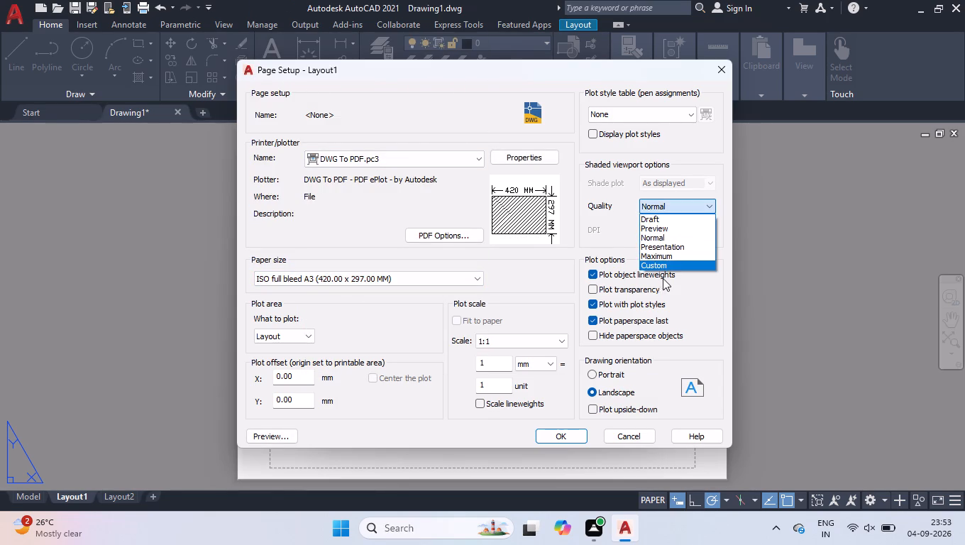
{"action": "left_click", "coordinate": [674, 257]}
{"action": "left_click", "coordinate": [575, 434]}
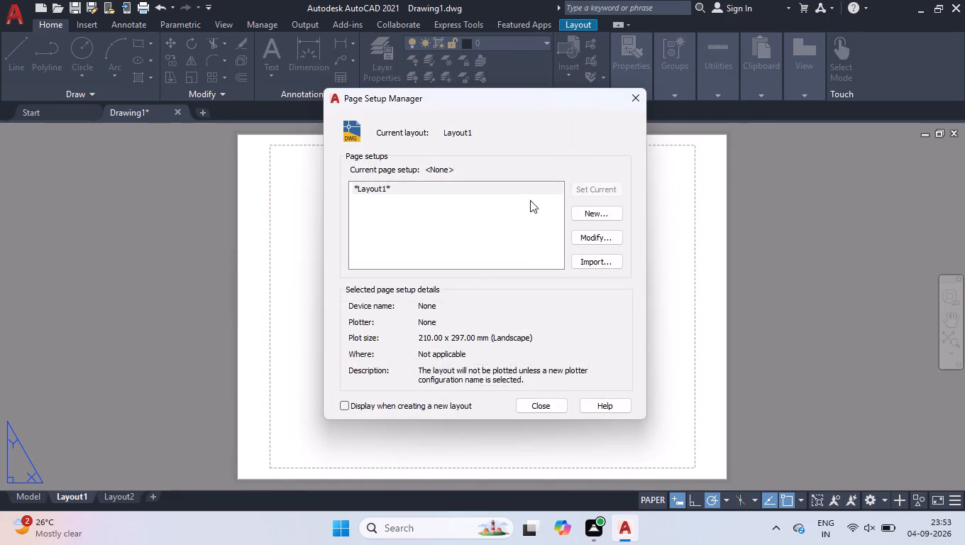
{"action": "left_click", "coordinate": [549, 408]}
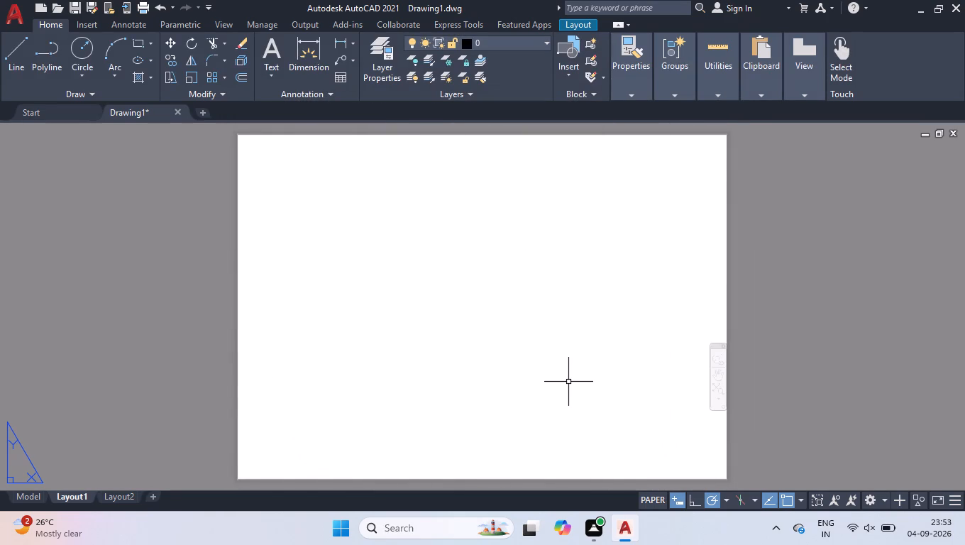
Create a layout viewport (MV) covering the whole A3 sheet, from corner 0,0 to corner 420,297.
{"action": "type", "text": "MV"}
{"action": "key", "text": "Return"}
{"action": "type", "text": "0,0"}
{"action": "key", "text": "Return"}
{"action": "type", "text": "420,297"}
{"action": "key", "text": "Return"}
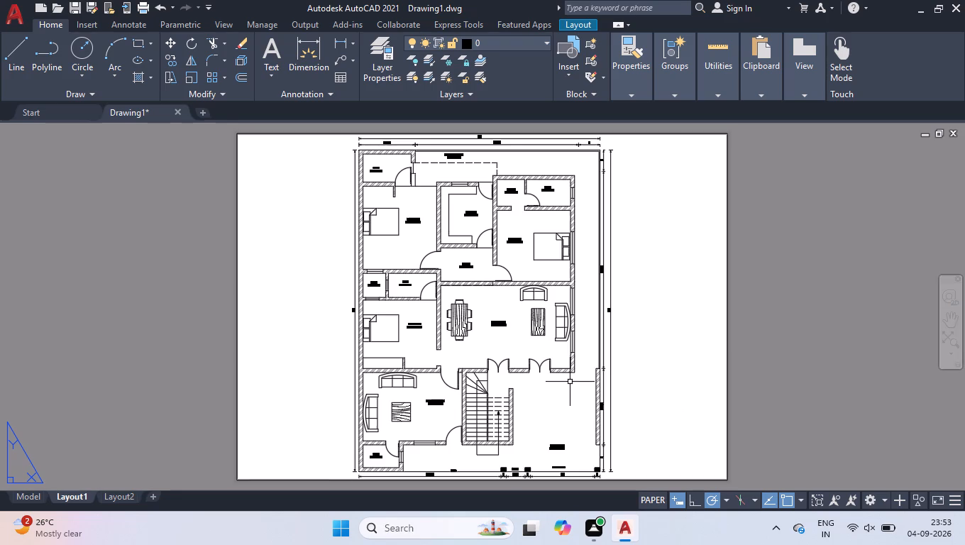
Export the current layout as a PDF named 4-9-1 in the Desktop folder.
{"action": "left_click", "coordinate": [10, 18]}
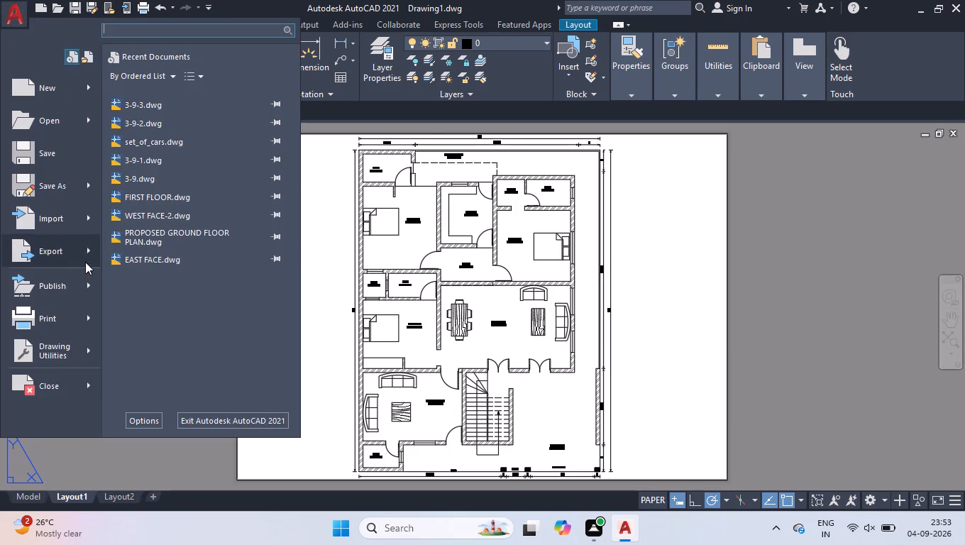
{"action": "left_click", "coordinate": [78, 245]}
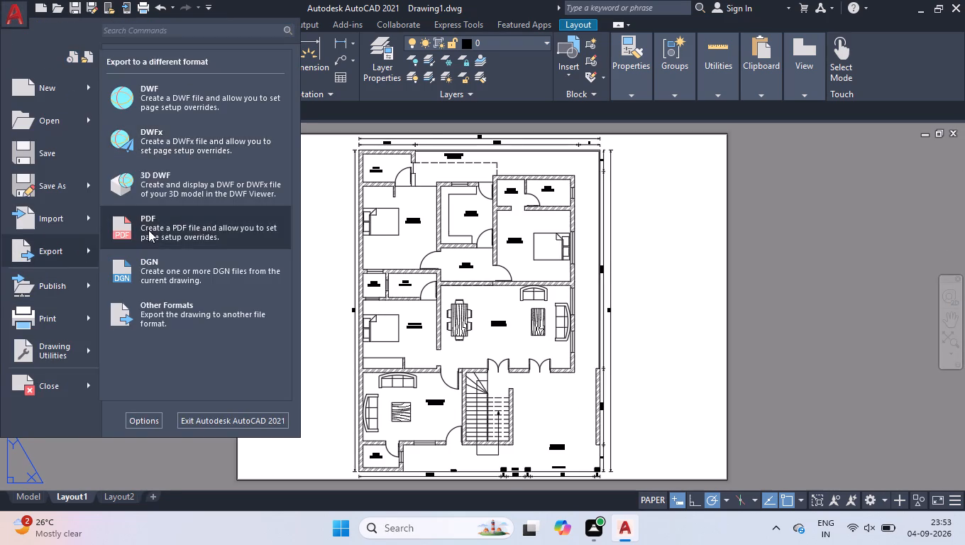
{"action": "left_click", "coordinate": [148, 230]}
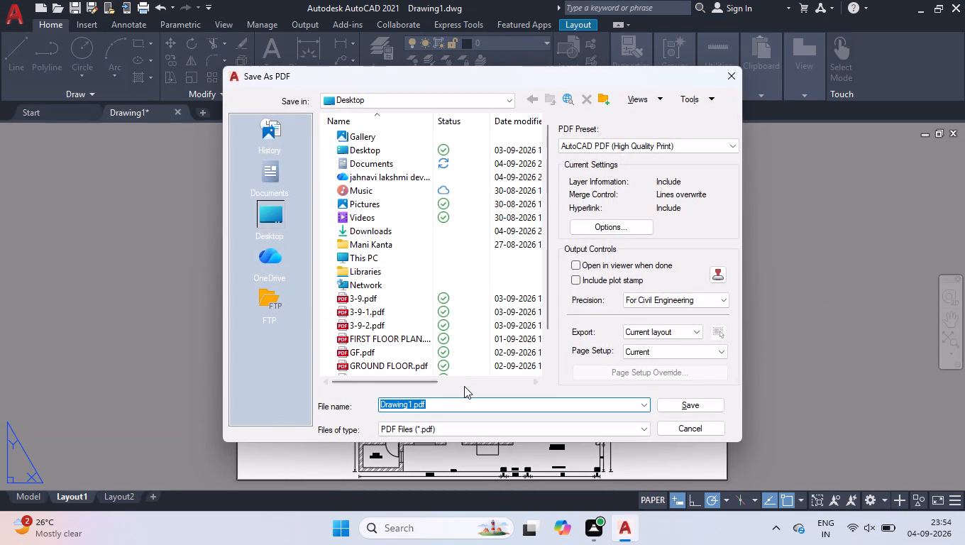
{"action": "type", "text": "4-9-1"}
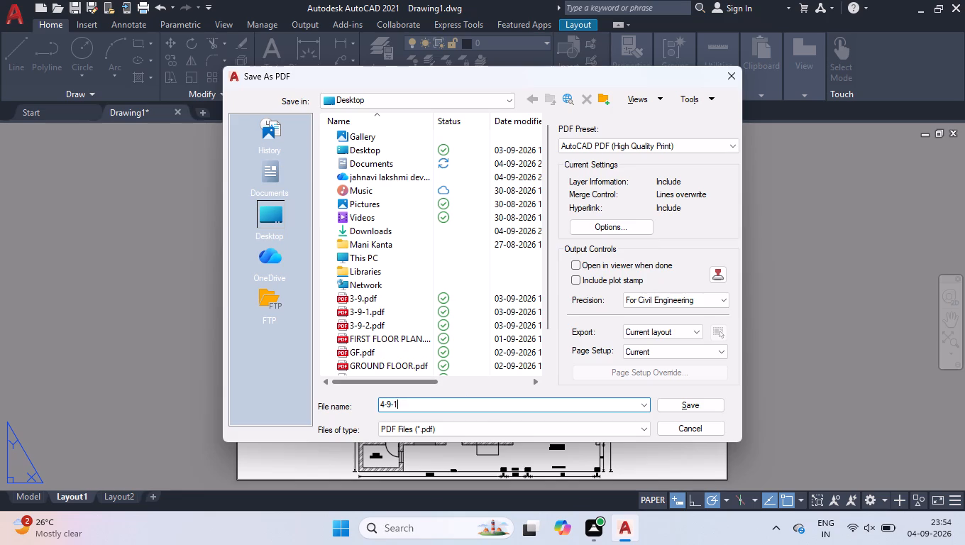
{"action": "key", "text": "Return"}
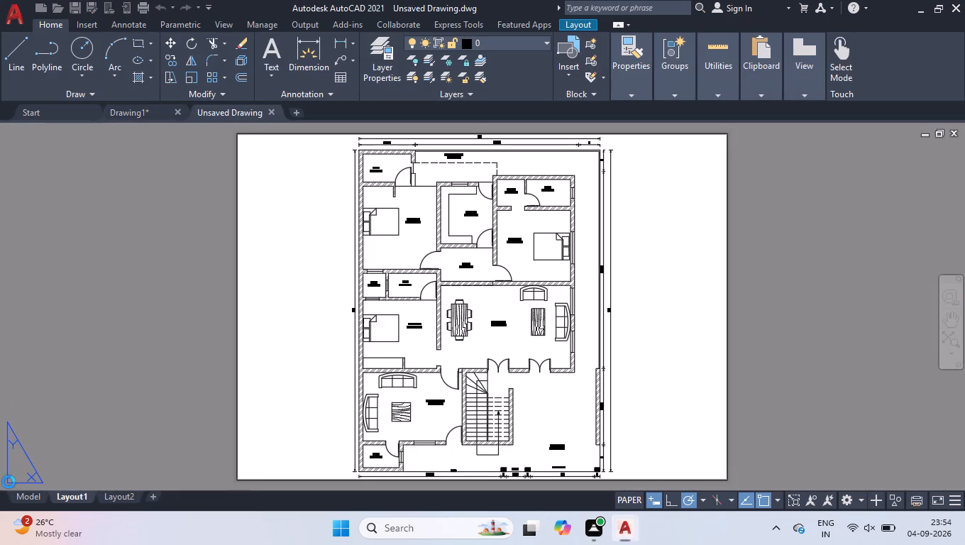
Return to model space and quit, saving the drawing changes under the name 4-9-1 in the Documents folder.
{"action": "left_click", "coordinate": [30, 493]}
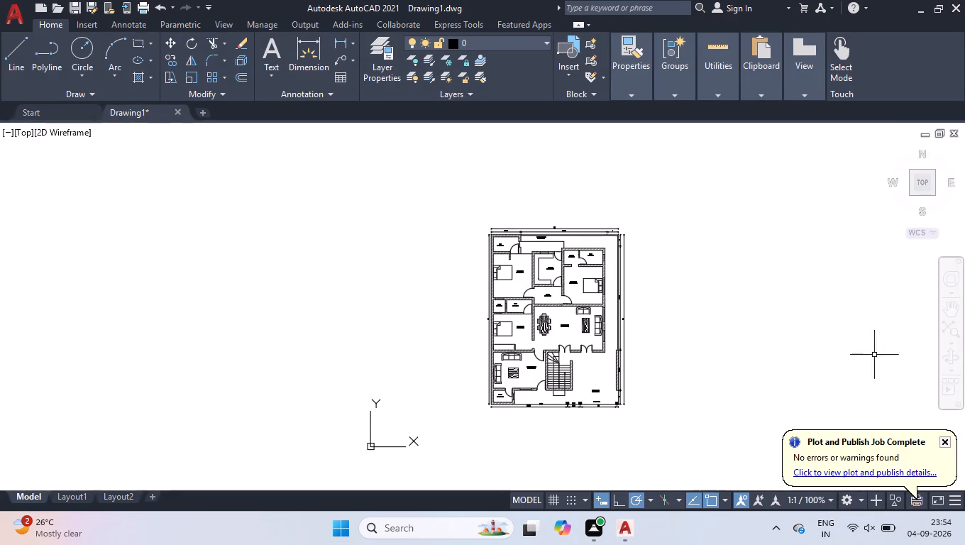
{"action": "left_click", "coordinate": [922, 178]}
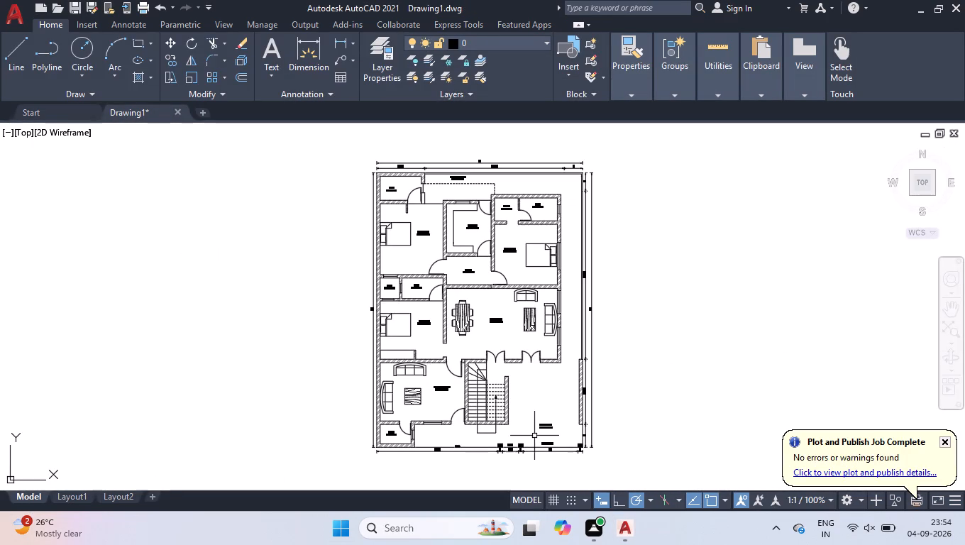
{"action": "key", "text": "ctrl+q"}
{"action": "key", "text": "Return"}
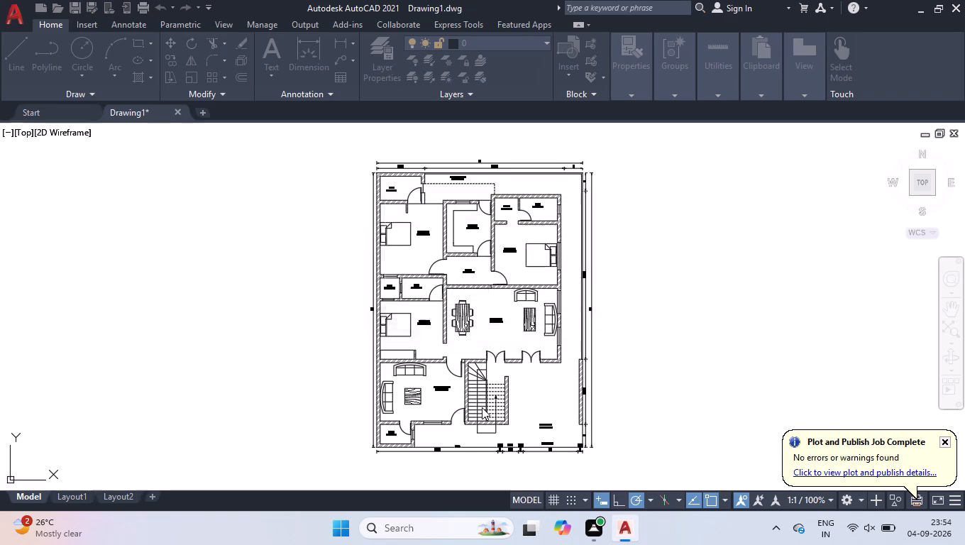
{"action": "type", "text": "4-9-2"}
{"action": "key", "text": "BackSpace"}
{"action": "key", "text": "1"}
{"action": "key", "text": "Return"}
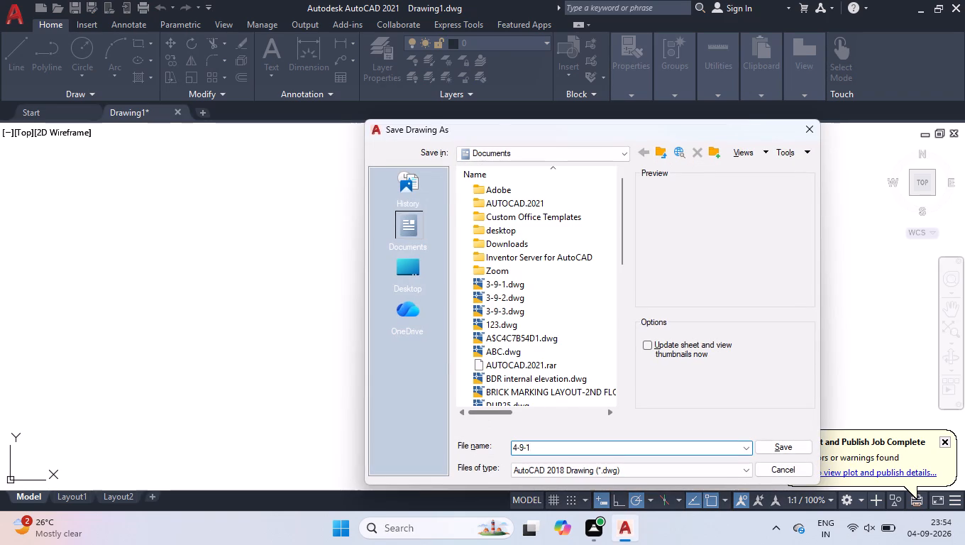
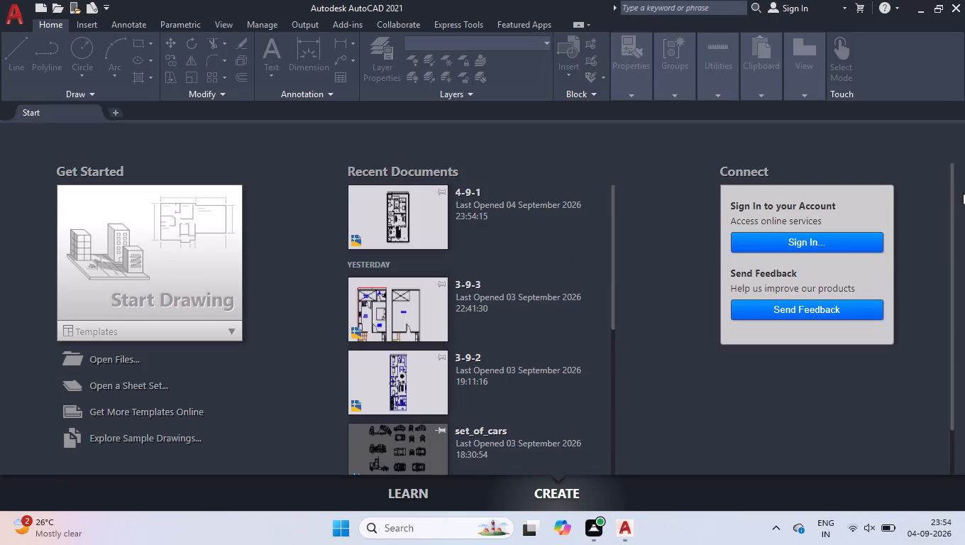
Reopen the recent drawing 4-9-1.
{"action": "left_click", "coordinate": [351, 221]}
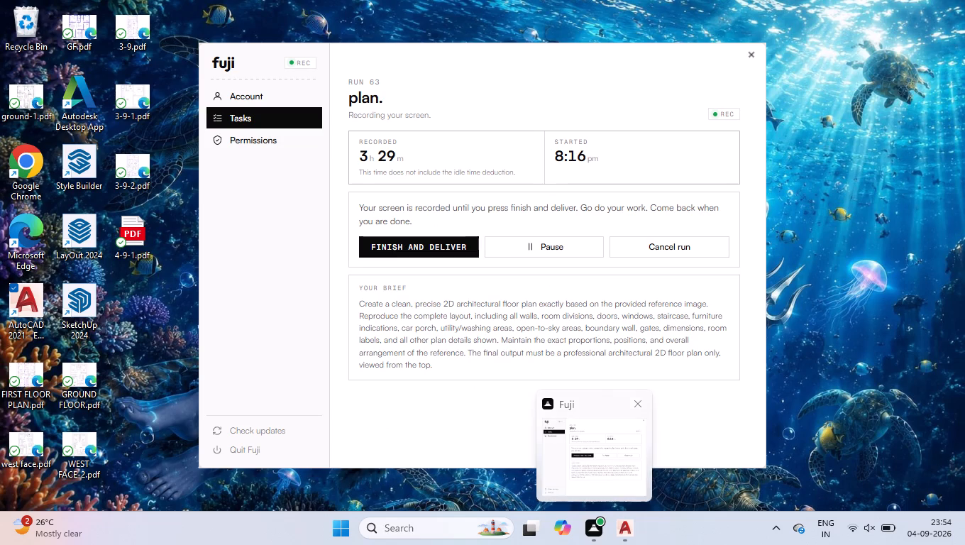
Look up the drawing's log file name with LOGFILENAME.
{"action": "type", "text": "LOF"}
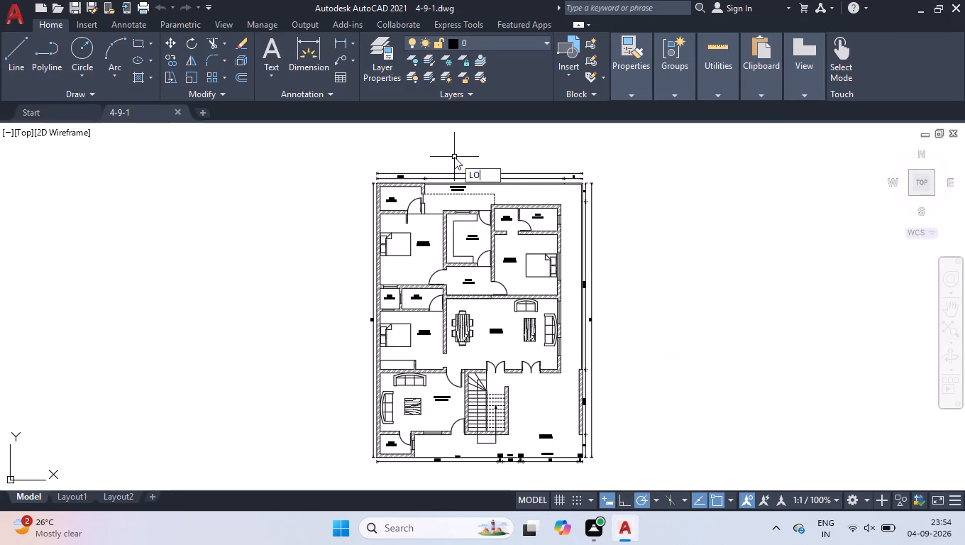
{"action": "key", "text": "BackSpace"}
{"action": "key", "text": "BackSpace"}
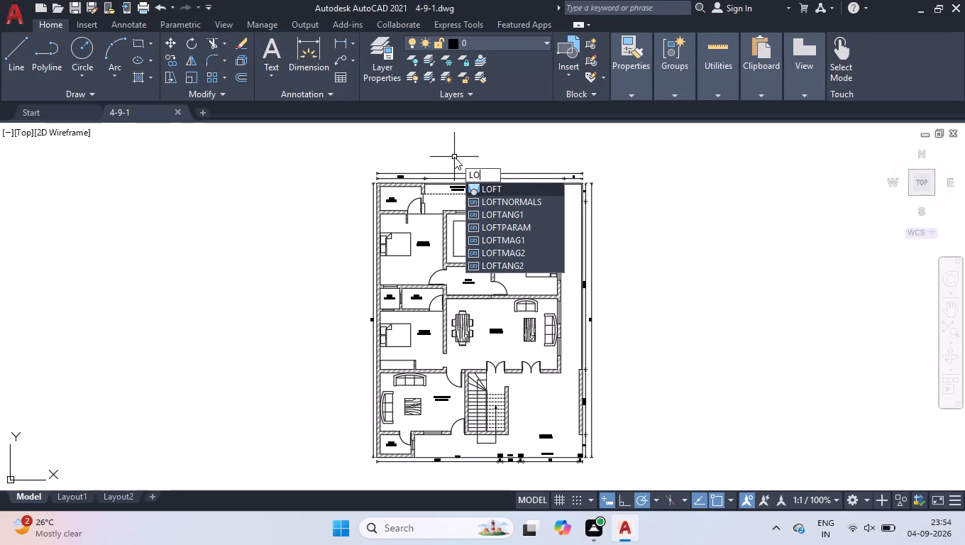
{"action": "type", "text": "GFIL"}
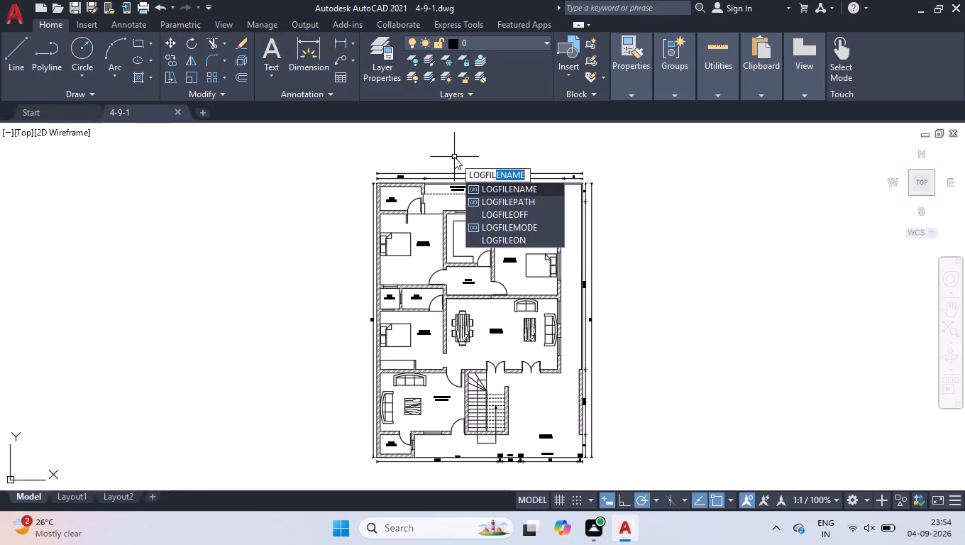
{"action": "key", "text": "Return"}
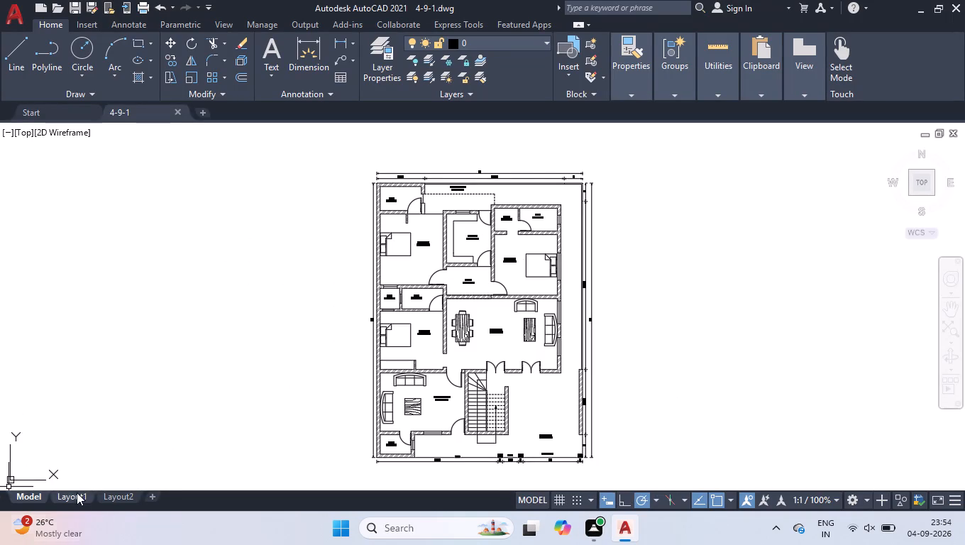
Delete Layout2 from the 4-9-1 drawing and return to model space.
{"action": "left_click", "coordinate": [110, 494]}
{"action": "right_click", "coordinate": [110, 494]}
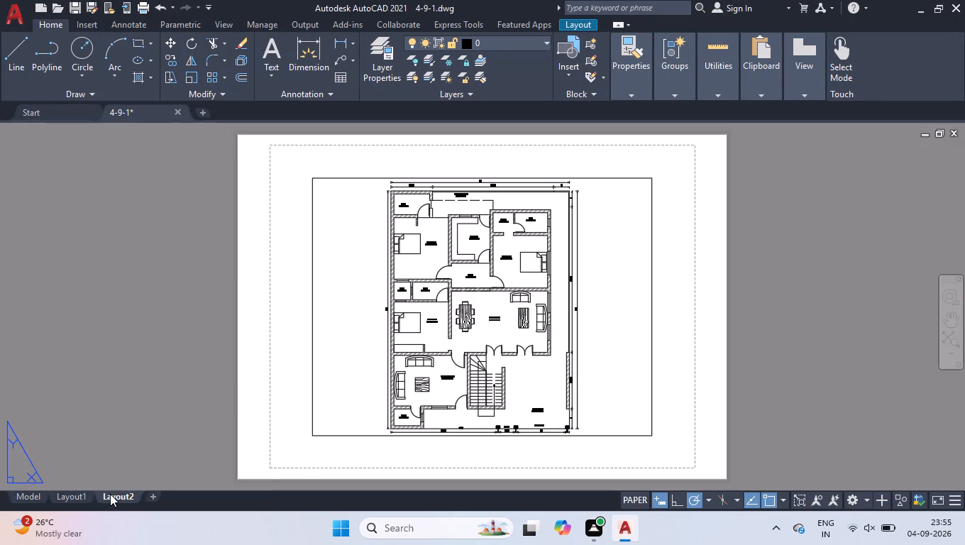
{"action": "left_click", "coordinate": [175, 277]}
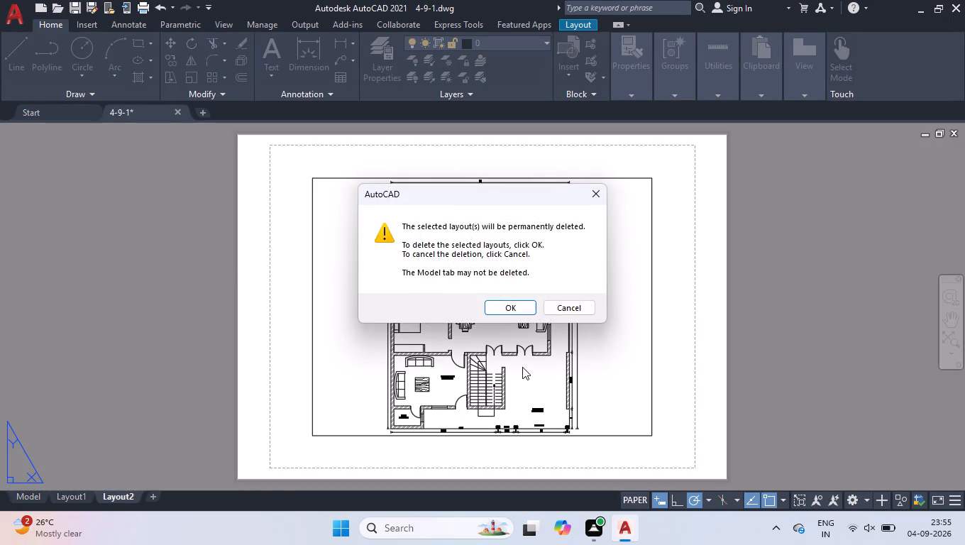
{"action": "key", "text": "Return"}
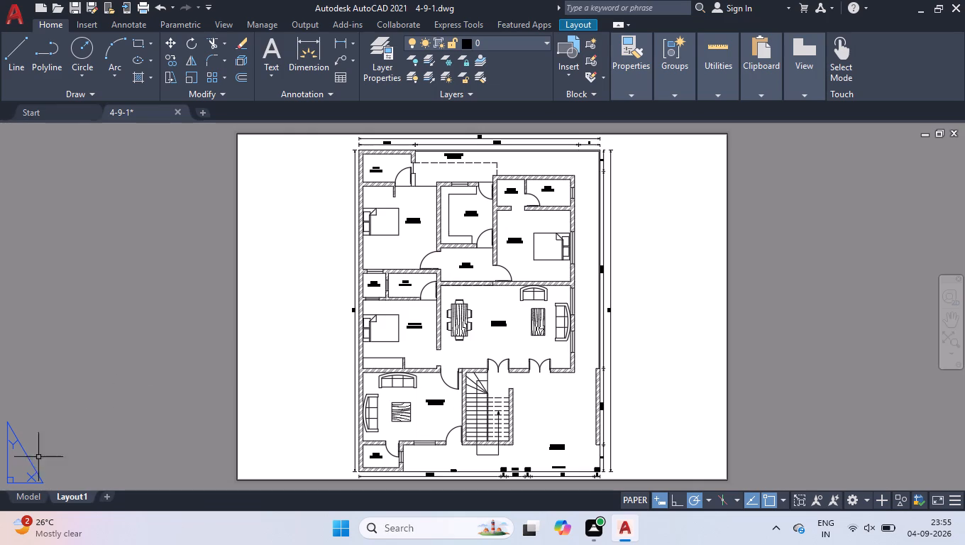
{"action": "left_click", "coordinate": [11, 500]}
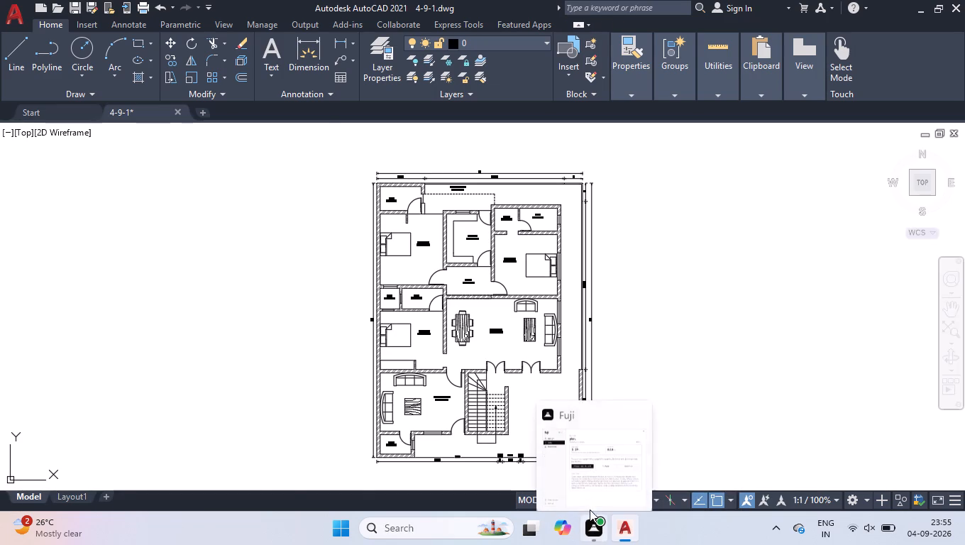